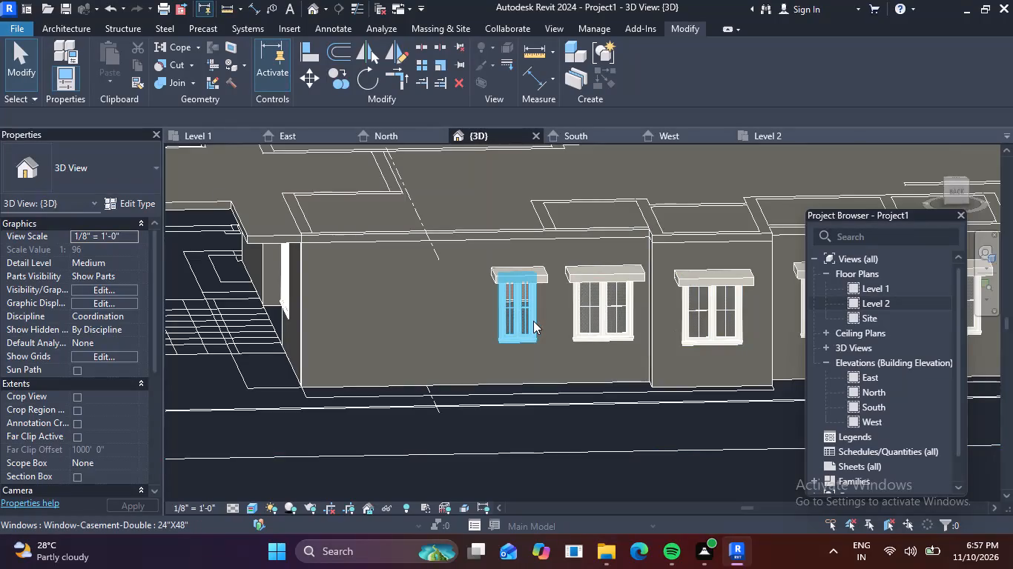
Inspect the house model in 3D from several sides, examining the exterior walls, windows, window shades, entrance and roof slab.
{"action": "scroll", "coordinate": [533, 321], "scroll_direction": "down", "scroll_amount": 2}
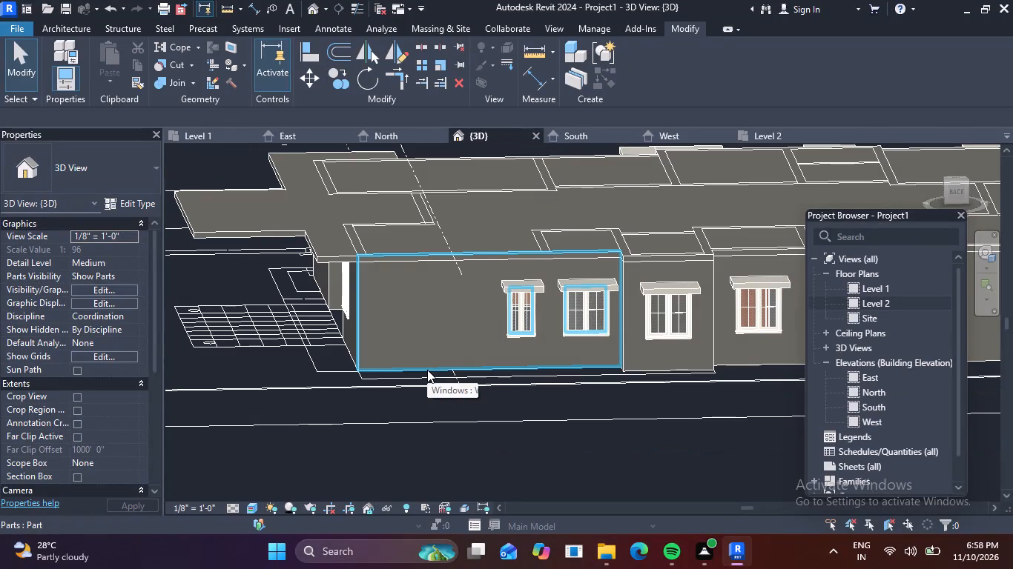
{"action": "middle_click_drag", "start_coordinate": [427, 370], "coordinate": [558, 370], "text": "shift"}
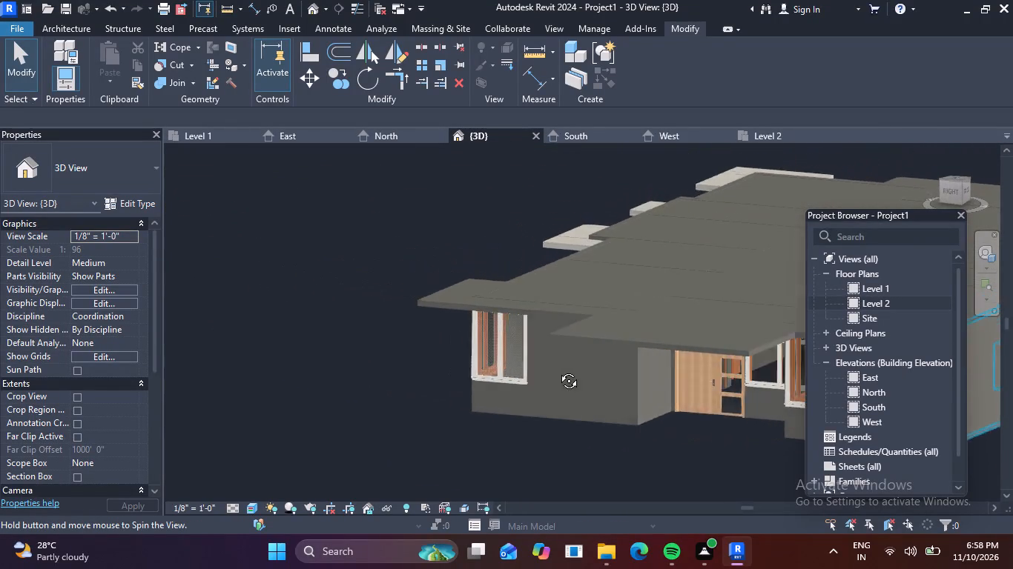
{"action": "middle_click_drag", "start_coordinate": [558, 370], "coordinate": [599, 367], "text": "shift"}
{"action": "middle_click_drag", "start_coordinate": [568, 350], "coordinate": [202, 350]}
{"action": "middle_click_drag", "start_coordinate": [254, 356], "coordinate": [267, 361], "text": "shift"}
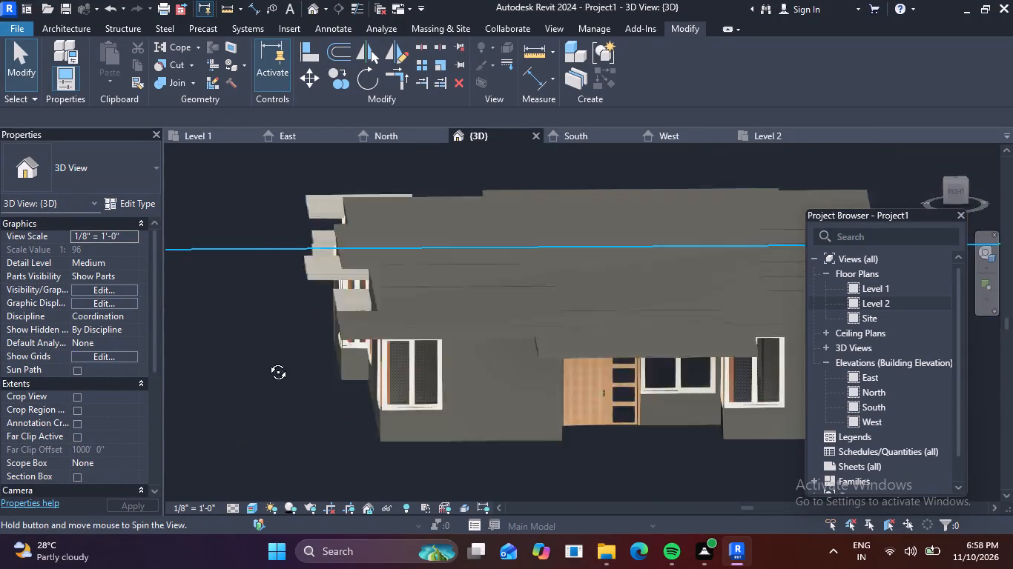
{"action": "middle_click_drag", "start_coordinate": [267, 361], "coordinate": [359, 356], "text": "shift"}
{"action": "middle_click_drag", "start_coordinate": [504, 347], "coordinate": [228, 292]}
{"action": "middle_click_drag", "start_coordinate": [558, 307], "coordinate": [486, 336]}
{"action": "middle_click_drag", "start_coordinate": [691, 356], "coordinate": [658, 365]}
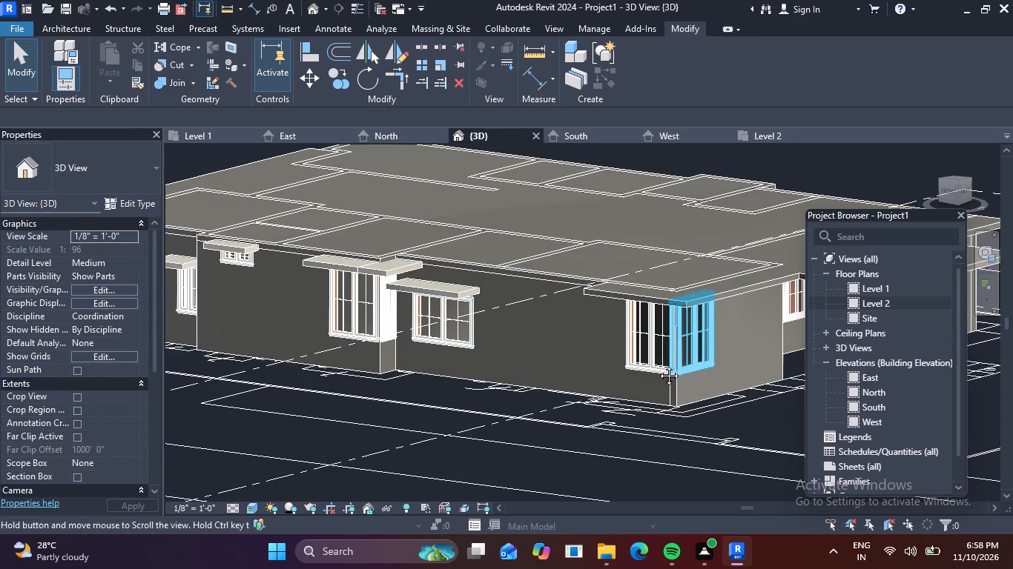
{"action": "middle_click_drag", "start_coordinate": [658, 365], "coordinate": [515, 367]}
{"action": "scroll", "coordinate": [588, 359], "scroll_direction": "down", "scroll_amount": 4}
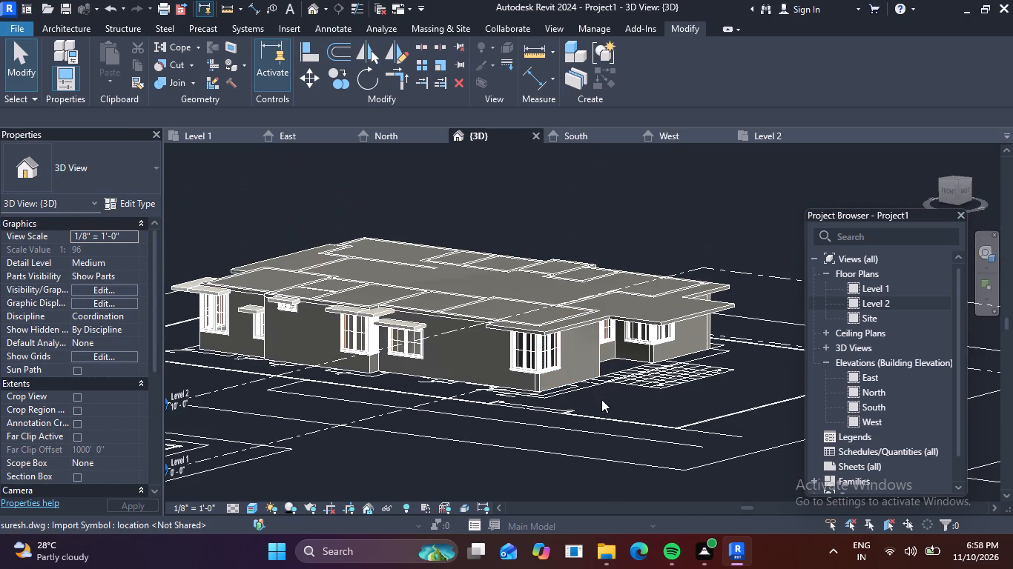
{"action": "scroll", "coordinate": [571, 429], "scroll_direction": "down", "scroll_amount": 2}
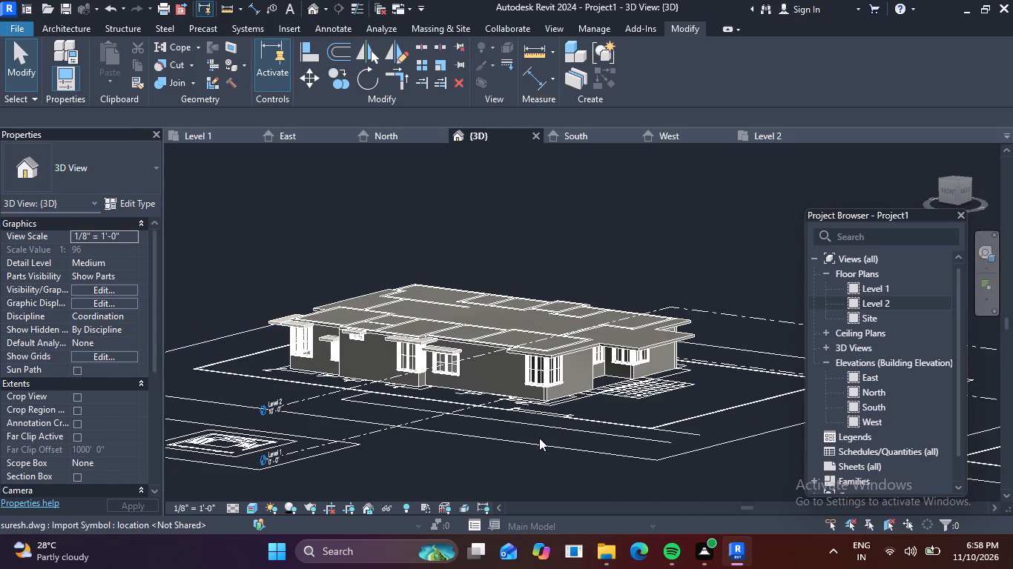
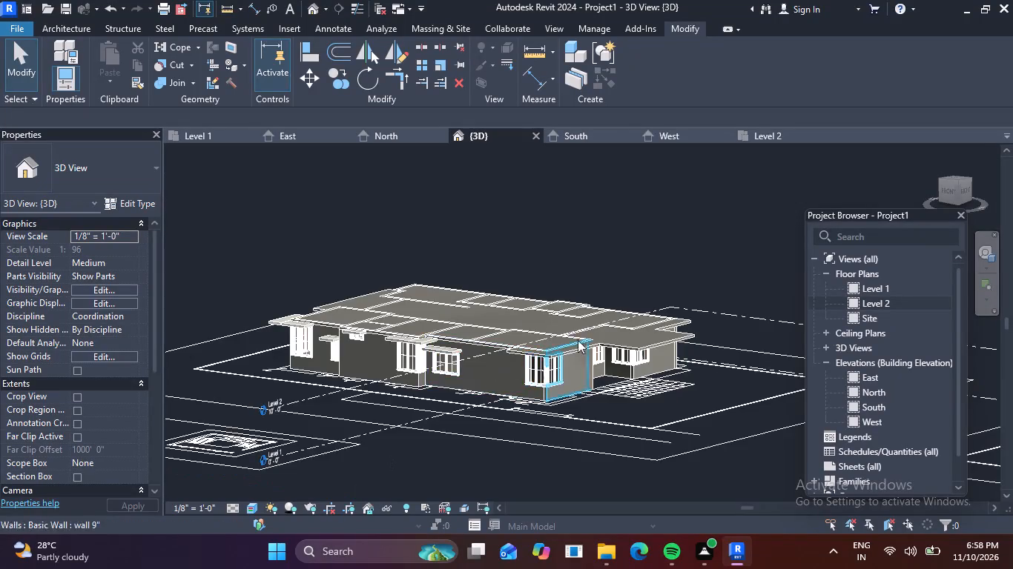
Examine the house model in 3D from the side and from above, checking the roof slab against the imported suresh.dwg plan.
{"action": "scroll", "coordinate": [615, 330], "scroll_direction": "down", "scroll_amount": 3}
{"action": "middle_click_drag", "start_coordinate": [631, 382], "coordinate": [520, 410]}
{"action": "scroll", "coordinate": [545, 401], "scroll_direction": "down", "scroll_amount": 1}
{"action": "scroll", "coordinate": [436, 382], "scroll_direction": "up", "scroll_amount": 4}
{"action": "scroll", "coordinate": [601, 407], "scroll_direction": "down", "scroll_amount": 2}
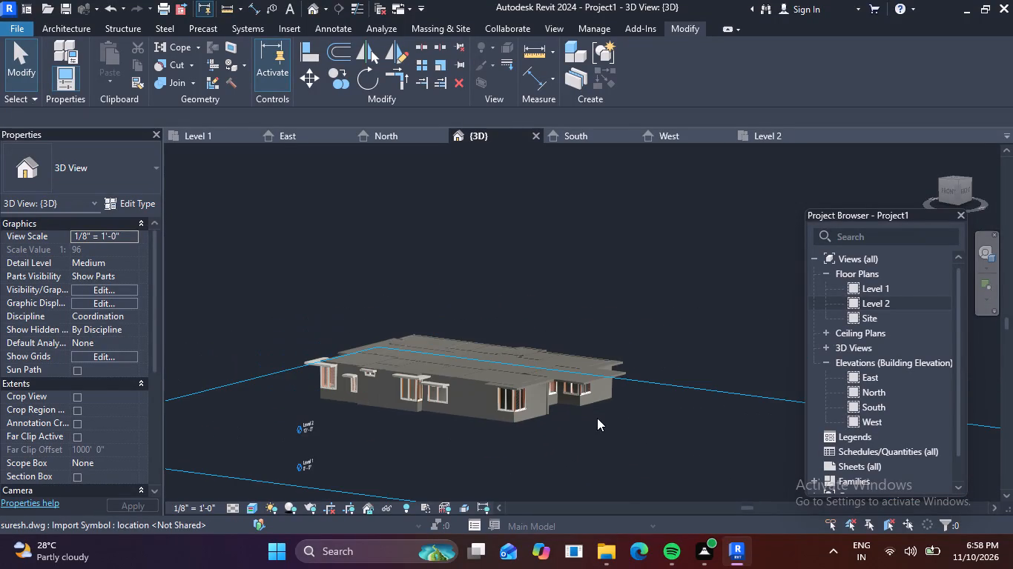
{"action": "middle_click_drag", "start_coordinate": [627, 406], "coordinate": [601, 523], "text": "shift"}
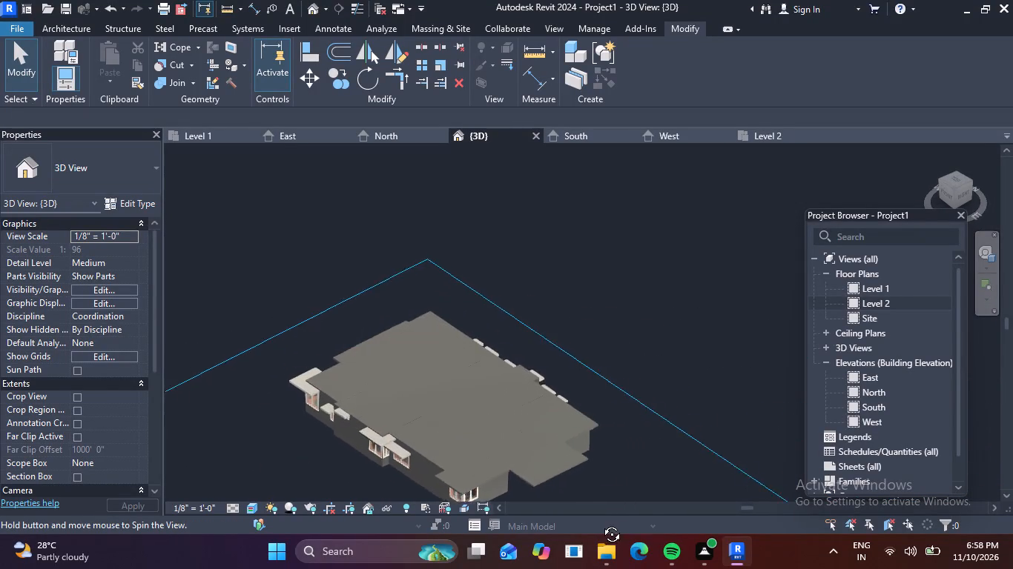
{"action": "middle_click_drag", "start_coordinate": [601, 523], "coordinate": [642, 510], "text": "shift"}
{"action": "middle_click_drag", "start_coordinate": [670, 442], "coordinate": [368, 327]}
{"action": "middle_click_drag", "start_coordinate": [538, 313], "coordinate": [573, 359], "text": "shift"}
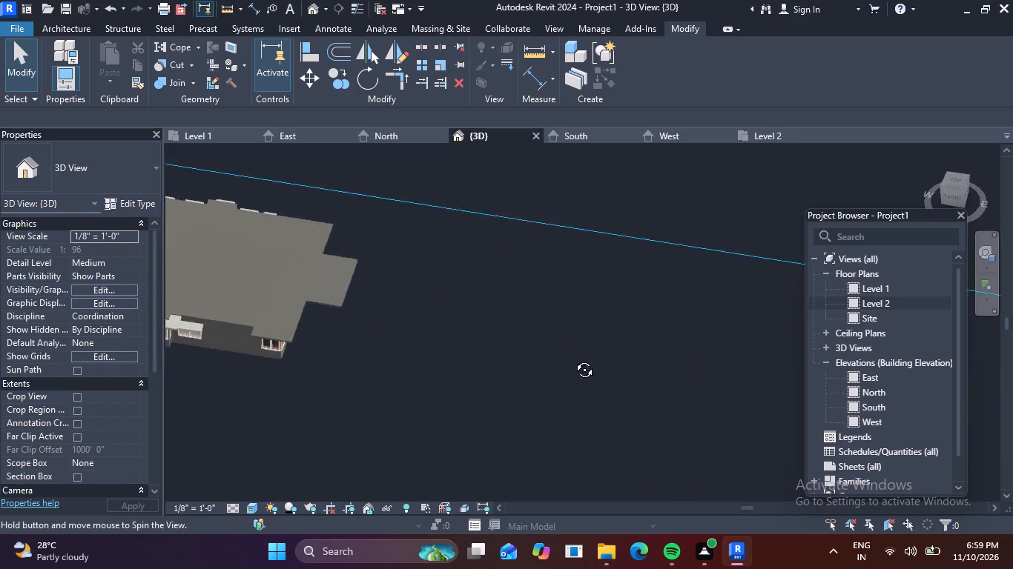
{"action": "middle_click_drag", "start_coordinate": [573, 359], "coordinate": [603, 419], "text": "shift"}
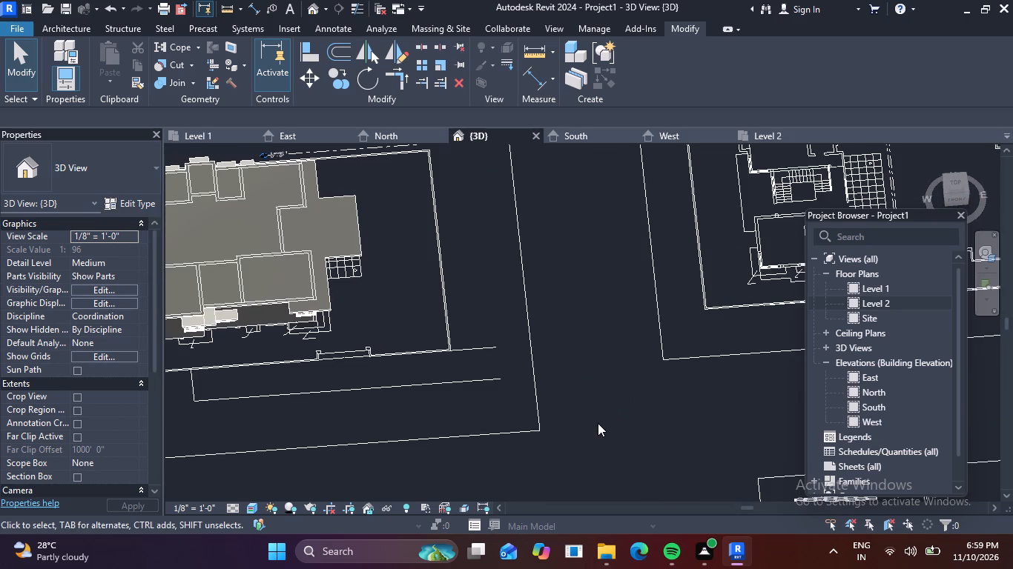
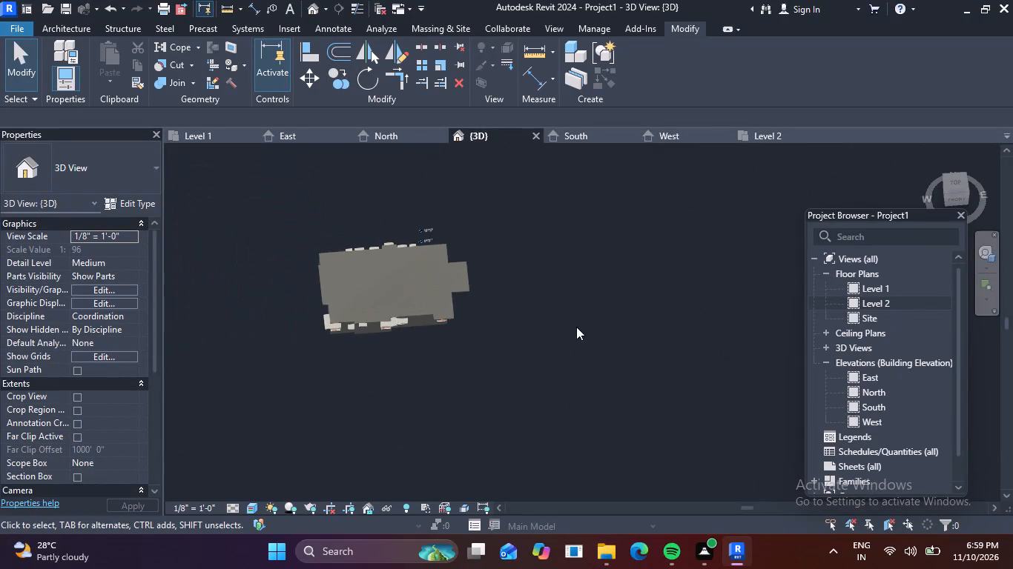
Examine the imported first floor plan of suresh.dwg beside the ground floor model in 3D and on the Level 1 plan.
{"action": "middle_click_drag", "start_coordinate": [575, 327], "coordinate": [339, 345]}
{"action": "scroll", "coordinate": [456, 239], "scroll_direction": "up", "scroll_amount": 2}
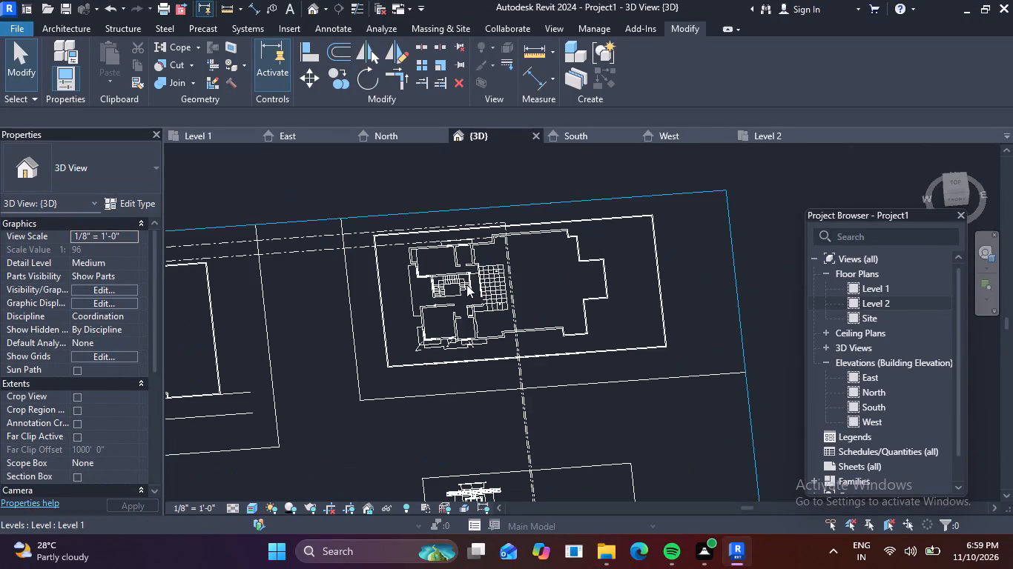
{"action": "middle_click_drag", "start_coordinate": [464, 269], "coordinate": [463, 325], "text": "shift"}
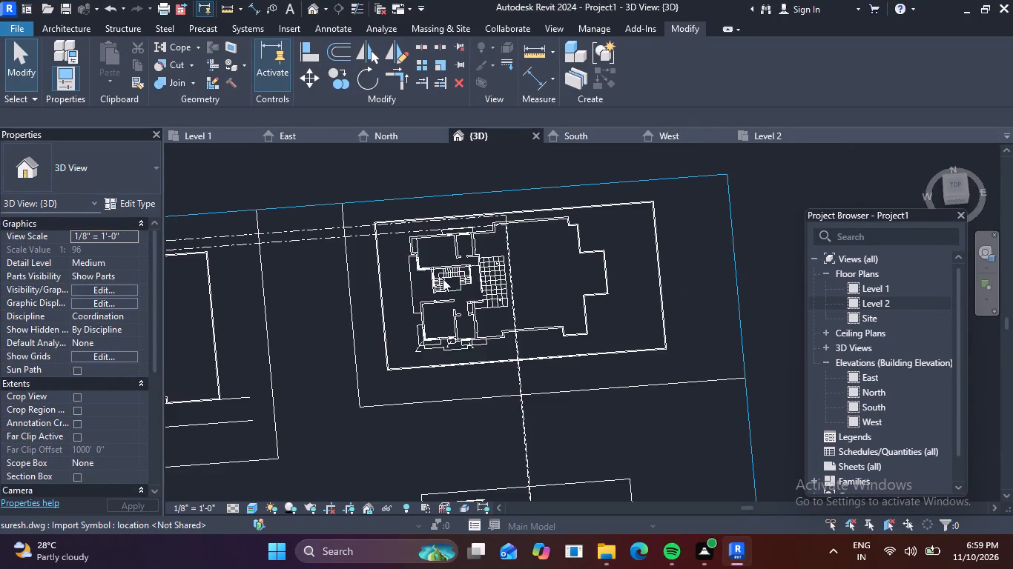
{"action": "scroll", "coordinate": [447, 264], "scroll_direction": "up", "scroll_amount": 4}
{"action": "middle_click_drag", "start_coordinate": [443, 224], "coordinate": [447, 310]}
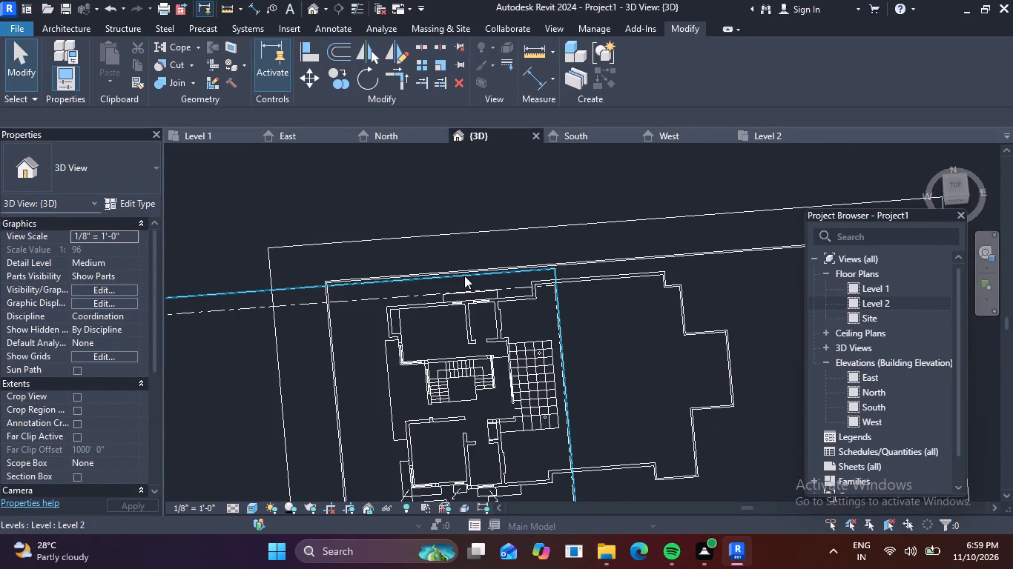
{"action": "scroll", "coordinate": [561, 296], "scroll_direction": "down", "scroll_amount": 5}
{"action": "scroll", "coordinate": [612, 405], "scroll_direction": "down", "scroll_amount": 5}
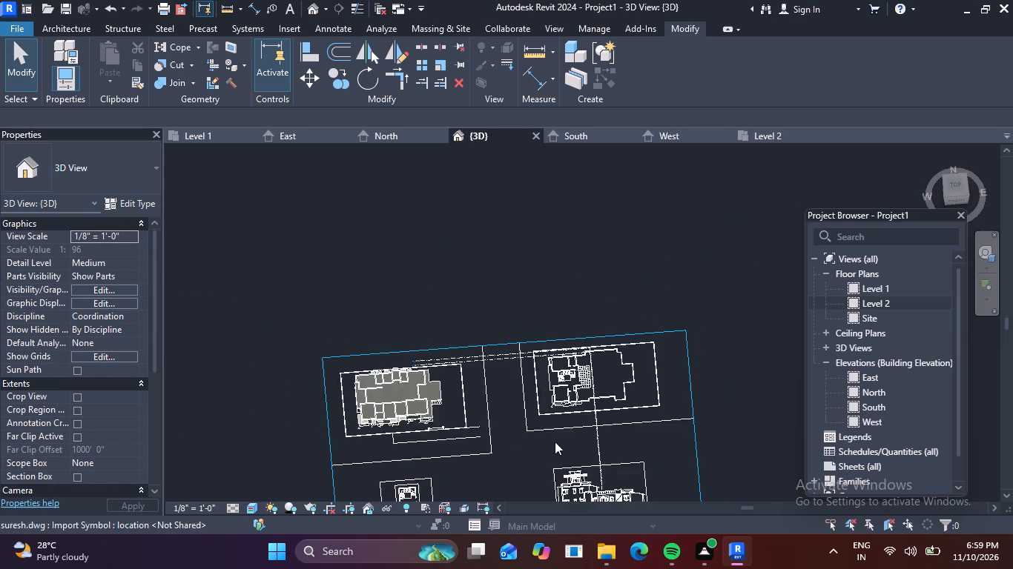
{"action": "middle_click_drag", "start_coordinate": [554, 441], "coordinate": [502, 279]}
{"action": "middle_click_drag", "start_coordinate": [503, 315], "coordinate": [485, 451]}
{"action": "scroll", "coordinate": [523, 328], "scroll_direction": "up", "scroll_amount": 5}
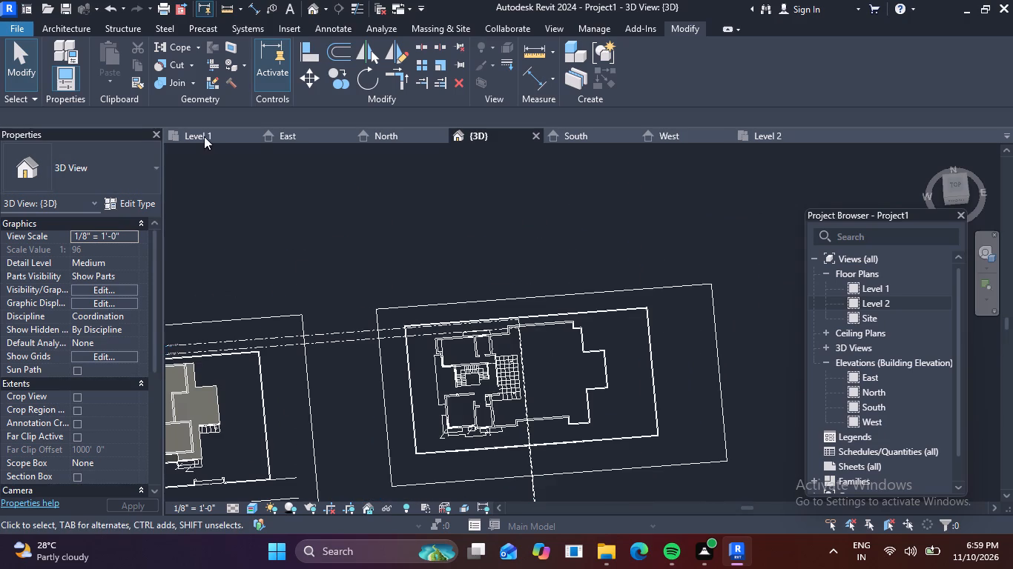
{"action": "left_click", "coordinate": [217, 138]}
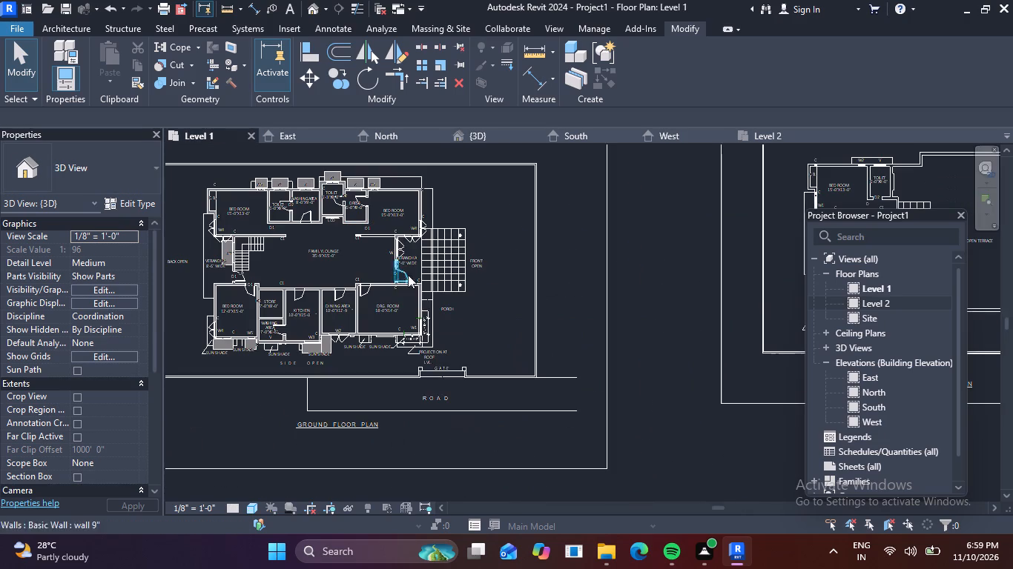
{"action": "scroll", "coordinate": [511, 284], "scroll_direction": "down", "scroll_amount": 2}
{"action": "middle_click_drag", "start_coordinate": [538, 290], "coordinate": [395, 331]}
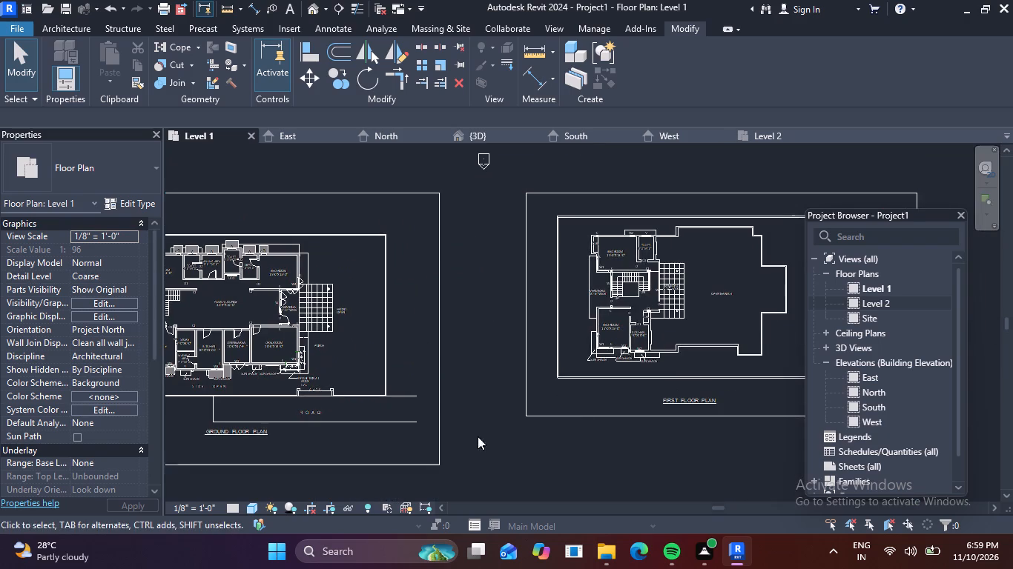
In the East elevation, draw a new level across the house at 20'-0", 10'-0" above Level 2.
{"action": "left_click", "coordinate": [861, 380]}
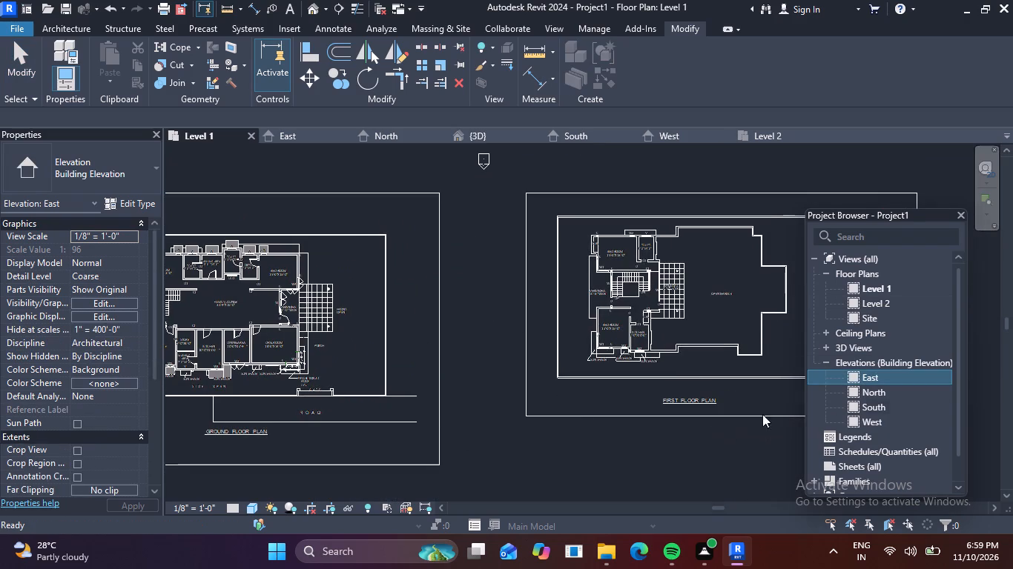
{"action": "left_click", "coordinate": [277, 131]}
{"action": "scroll", "coordinate": [504, 264], "scroll_direction": "down", "scroll_amount": 2}
{"action": "middle_click_drag", "start_coordinate": [652, 277], "coordinate": [677, 227]}
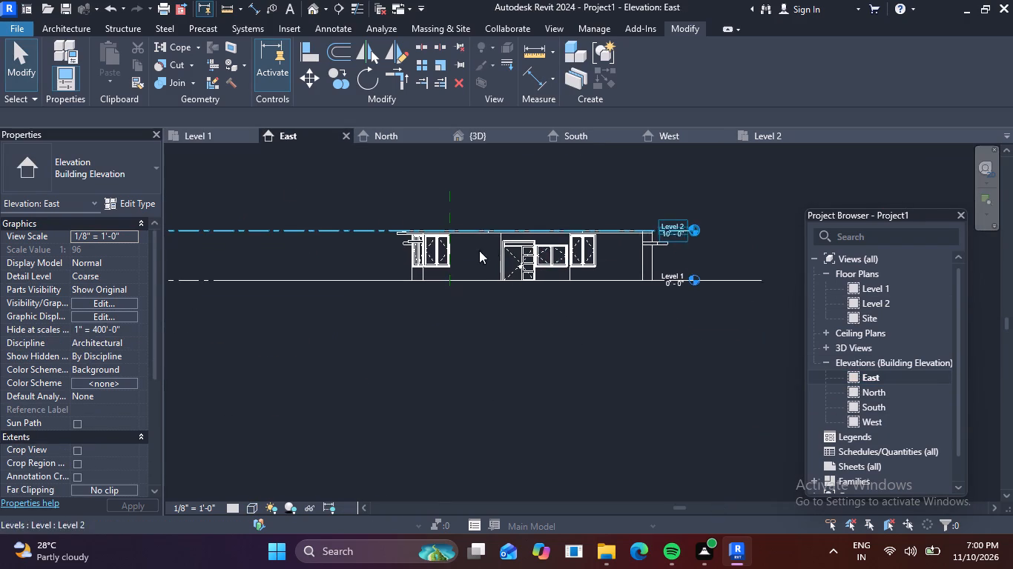
{"action": "scroll", "coordinate": [165, 250], "scroll_direction": "down", "scroll_amount": 1}
{"action": "middle_click_drag", "start_coordinate": [199, 264], "coordinate": [451, 313]}
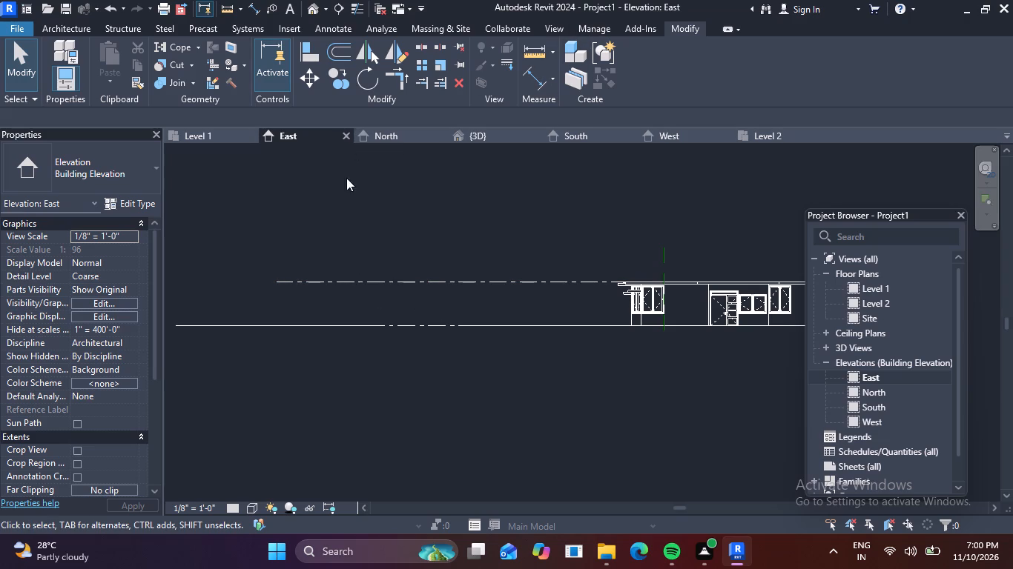
{"action": "scroll", "coordinate": [360, 234], "scroll_direction": "down", "scroll_amount": 3}
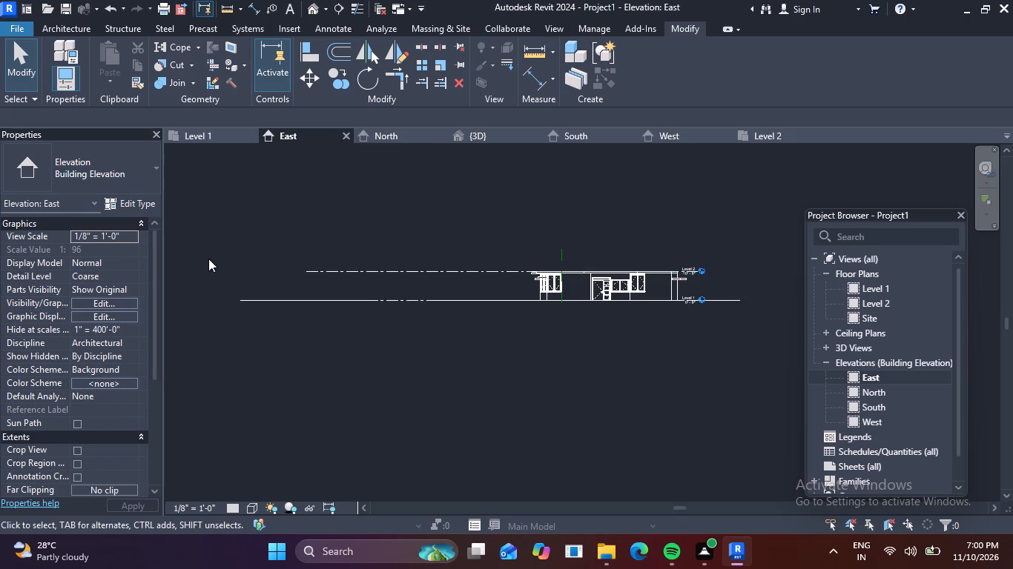
{"action": "left_click", "coordinate": [65, 25]}
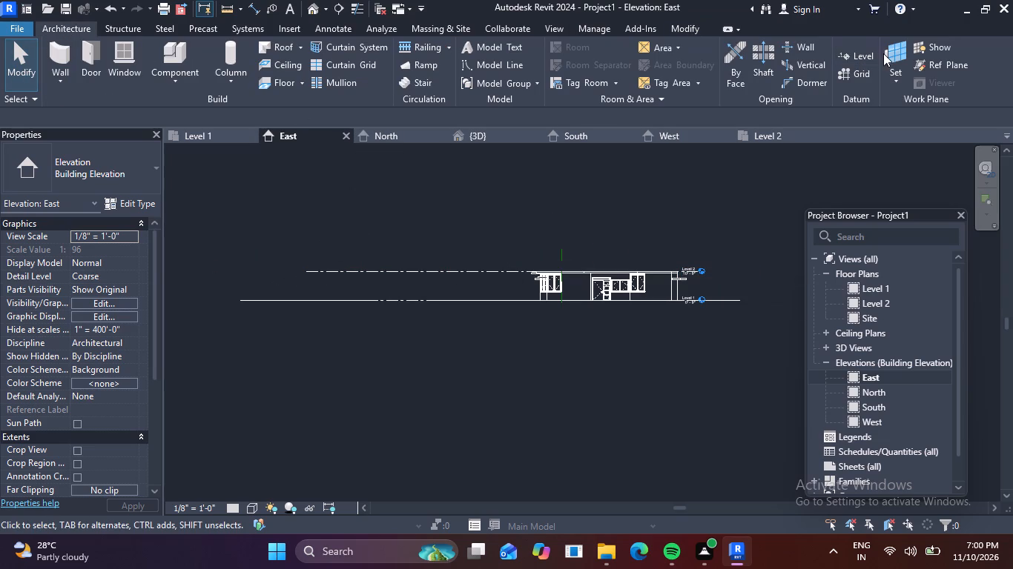
{"action": "left_click", "coordinate": [847, 59]}
{"action": "middle_click_drag", "start_coordinate": [395, 281], "coordinate": [397, 351]}
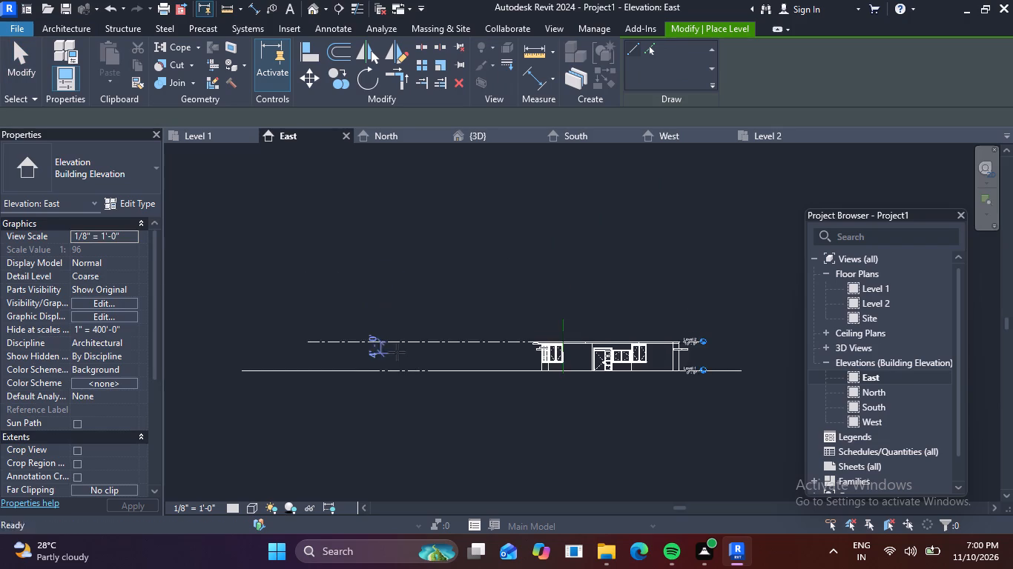
{"action": "scroll", "coordinate": [255, 340], "scroll_direction": "up", "scroll_amount": 6}
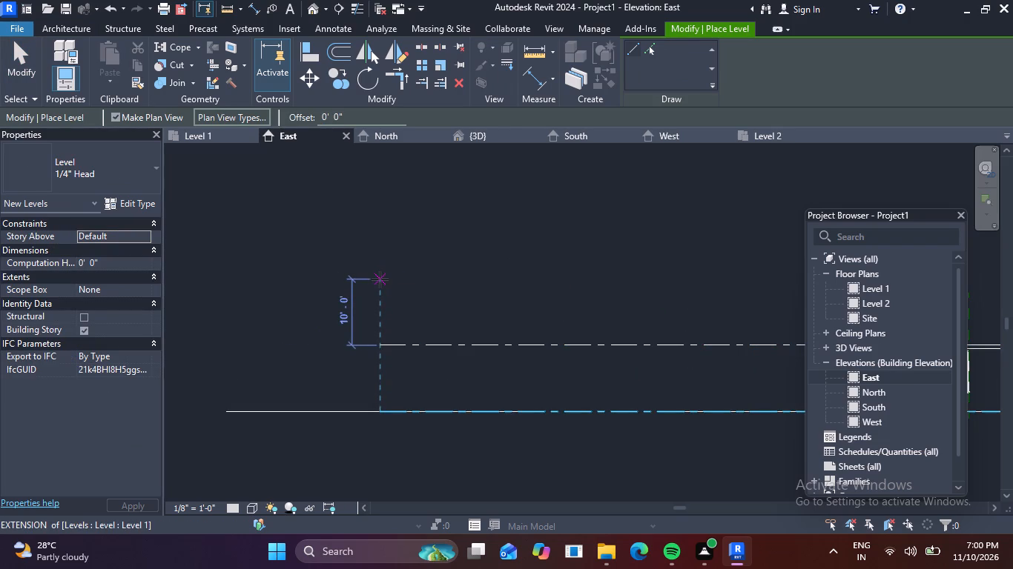
{"action": "left_click", "coordinate": [380, 279]}
{"action": "scroll", "coordinate": [560, 270], "scroll_direction": "down", "scroll_amount": 3}
{"action": "middle_click_drag", "start_coordinate": [560, 270], "coordinate": [277, 317]}
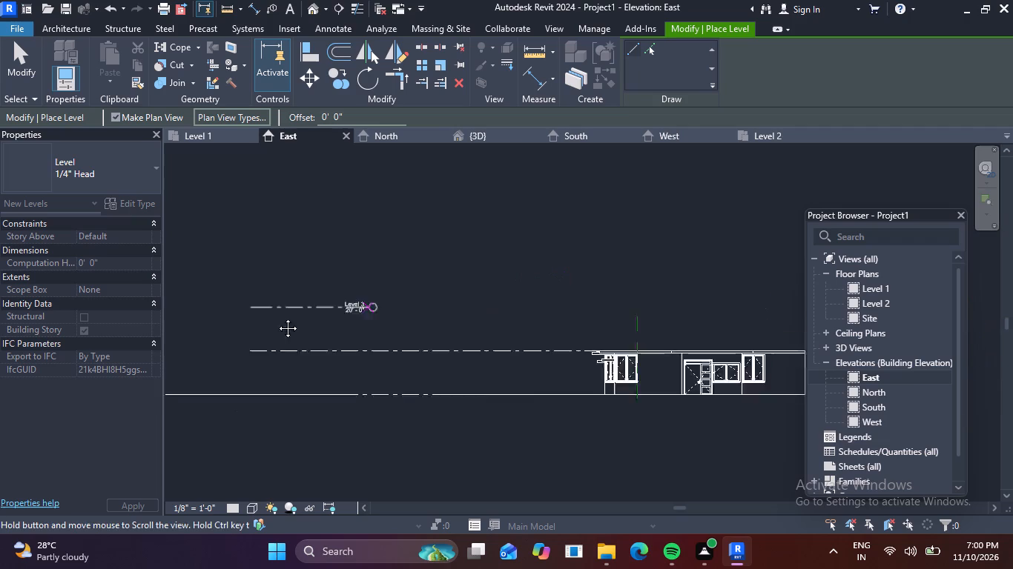
{"action": "middle_click_drag", "start_coordinate": [277, 317], "coordinate": [195, 322]}
{"action": "scroll", "coordinate": [673, 333], "scroll_direction": "up", "scroll_amount": 2}
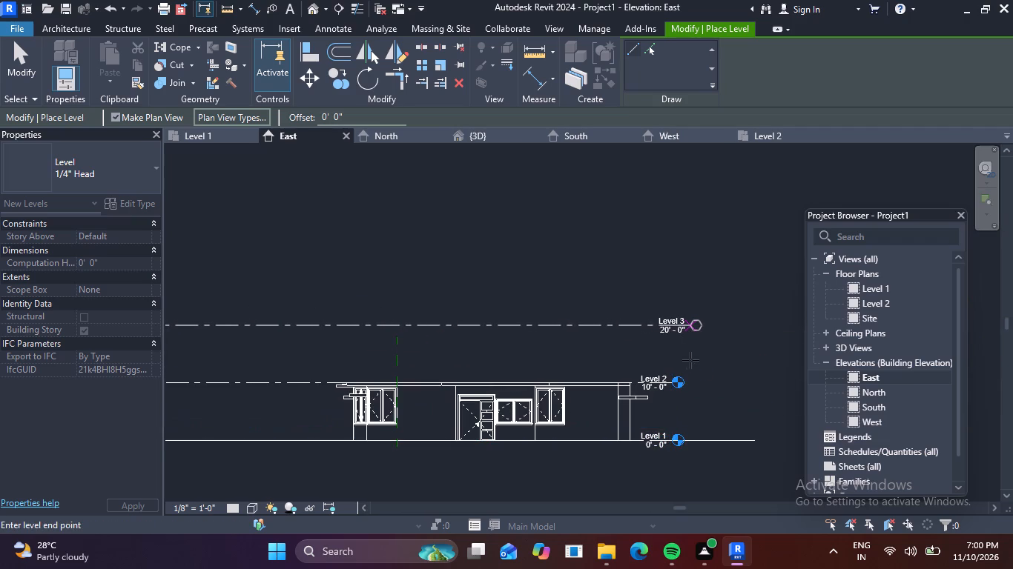
{"action": "left_click", "coordinate": [674, 331]}
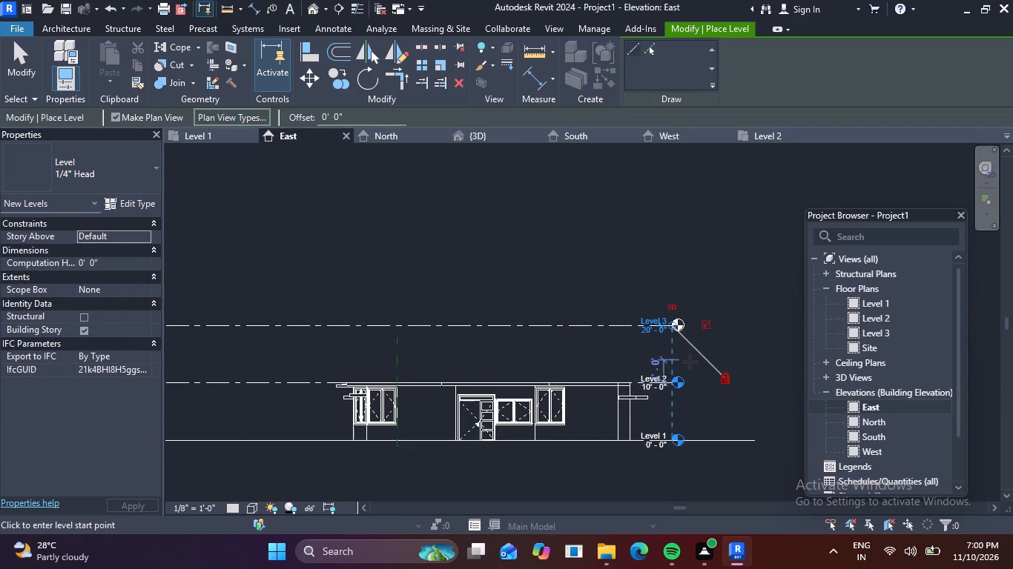
{"action": "key", "text": "Escape"}
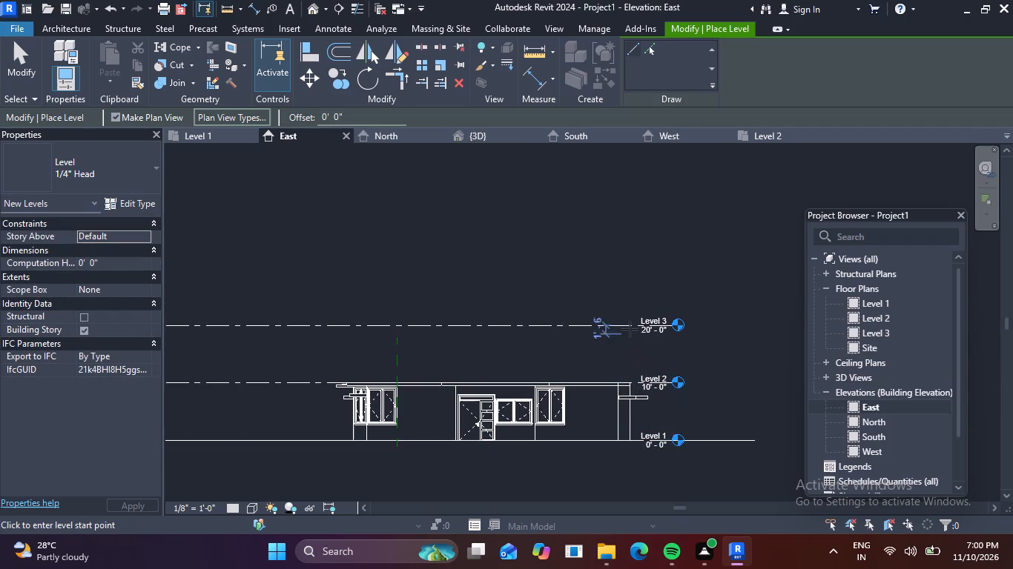
{"action": "key", "text": "Escape"}
{"action": "scroll", "coordinate": [543, 332], "scroll_direction": "down", "scroll_amount": 4}
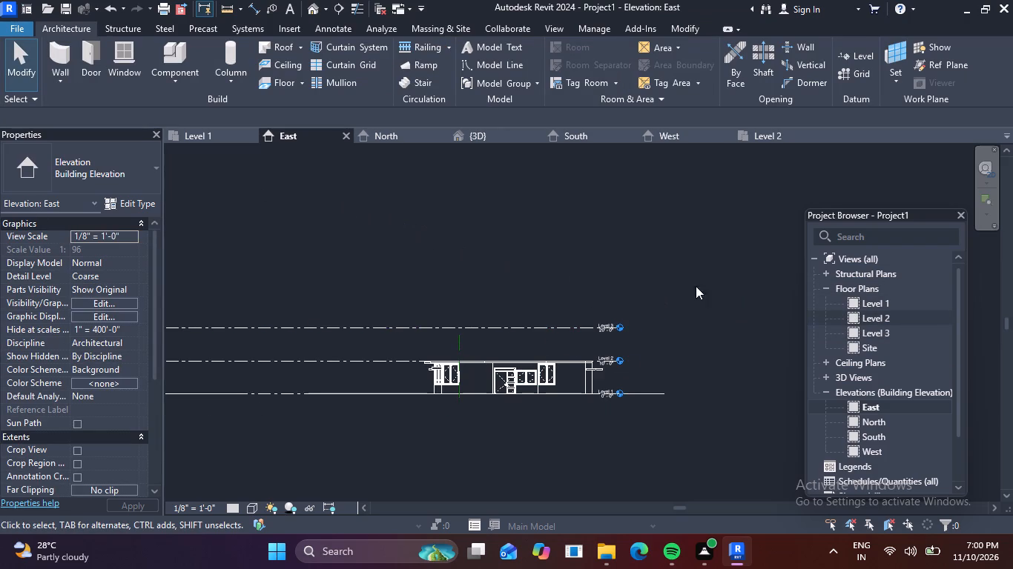
On the Level 2 floor plan, start a wall at the imported first floor plan with its height set up to Level 3.
{"action": "double_click", "coordinate": [857, 321]}
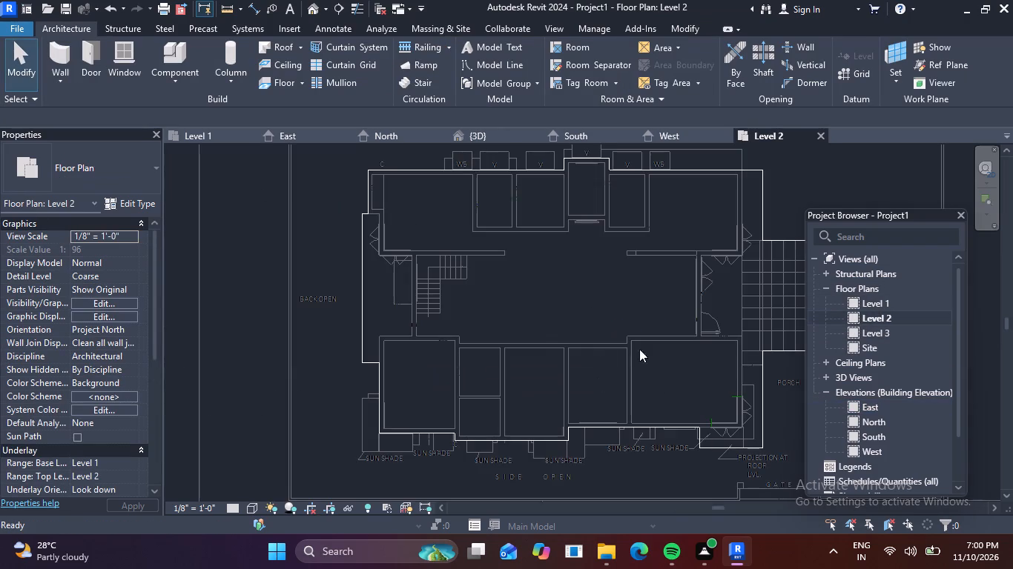
{"action": "scroll", "coordinate": [543, 342], "scroll_direction": "down", "scroll_amount": 10}
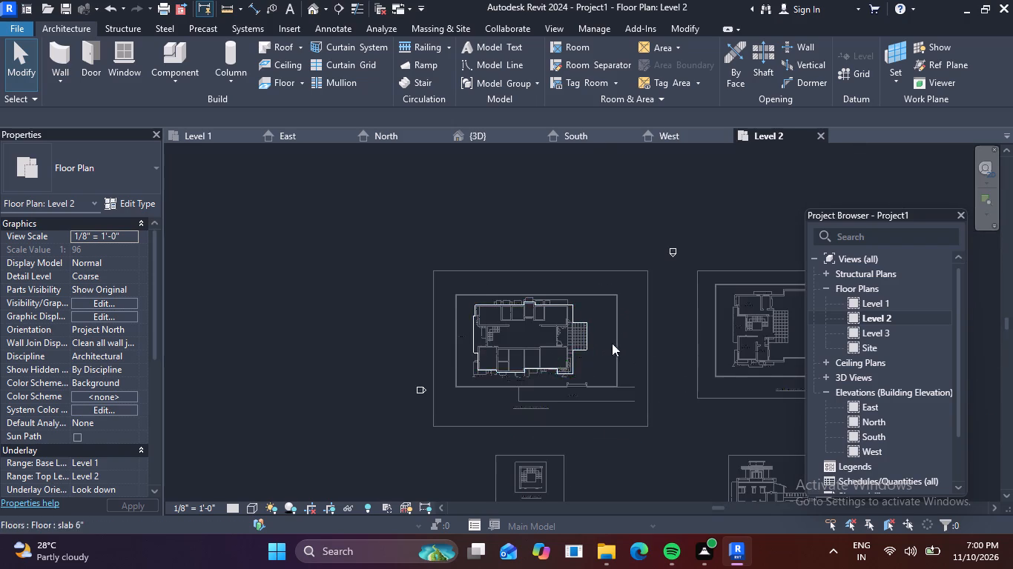
{"action": "scroll", "coordinate": [615, 343], "scroll_direction": "down", "scroll_amount": 2}
{"action": "middle_click_drag", "start_coordinate": [650, 341], "coordinate": [455, 353]}
{"action": "scroll", "coordinate": [537, 313], "scroll_direction": "up", "scroll_amount": 5}
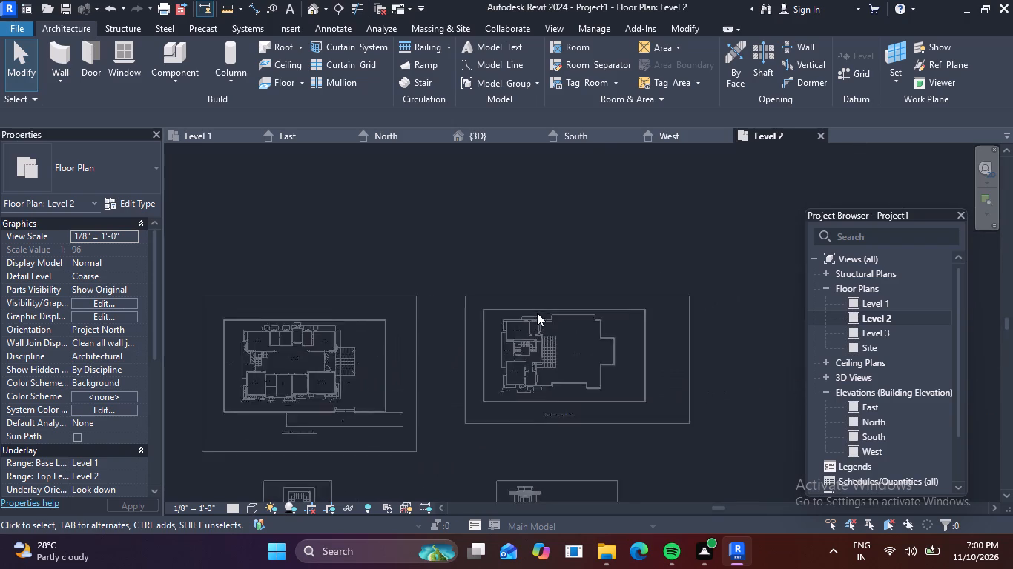
{"action": "scroll", "coordinate": [508, 330], "scroll_direction": "up", "scroll_amount": 9}
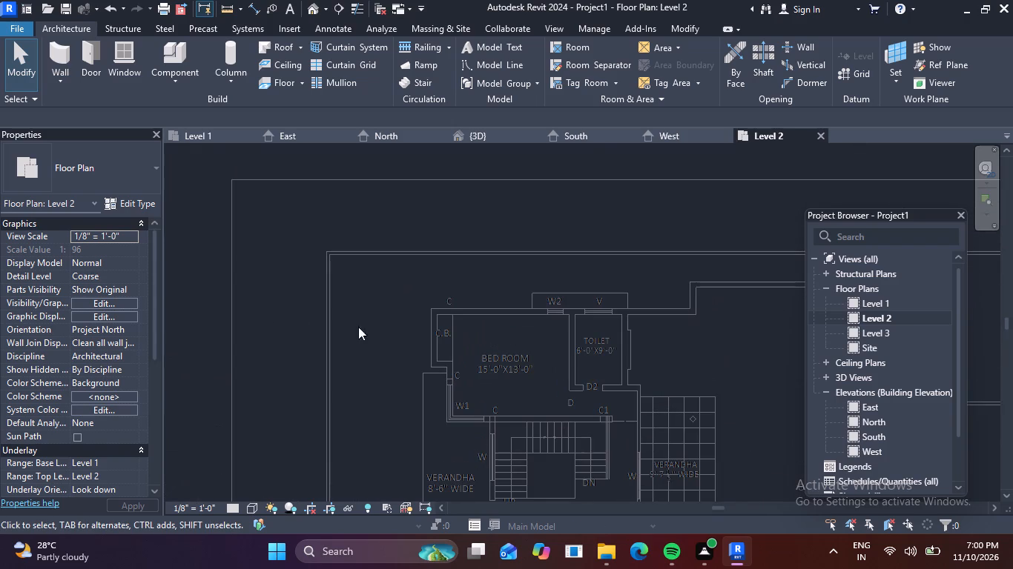
{"action": "left_click", "coordinate": [67, 53]}
{"action": "scroll", "coordinate": [440, 314], "scroll_direction": "up", "scroll_amount": 3}
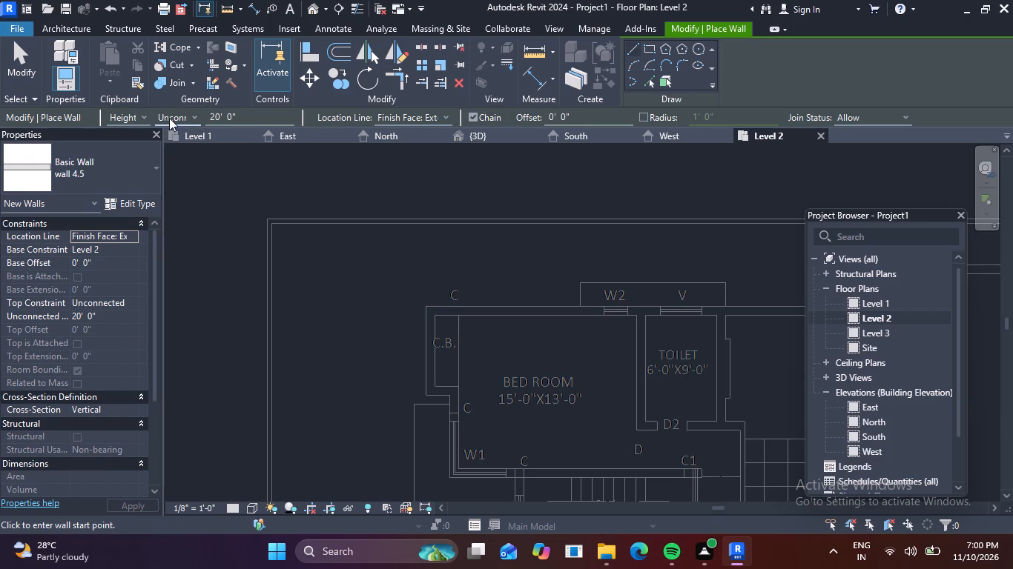
{"action": "left_click", "coordinate": [139, 117]}
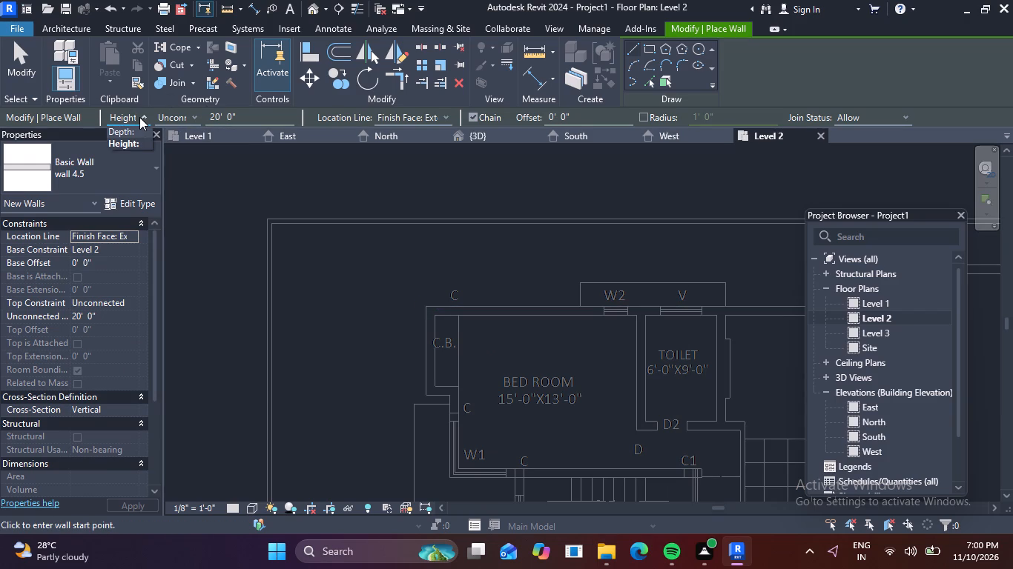
{"action": "left_click", "coordinate": [139, 117]}
{"action": "left_click", "coordinate": [197, 116]}
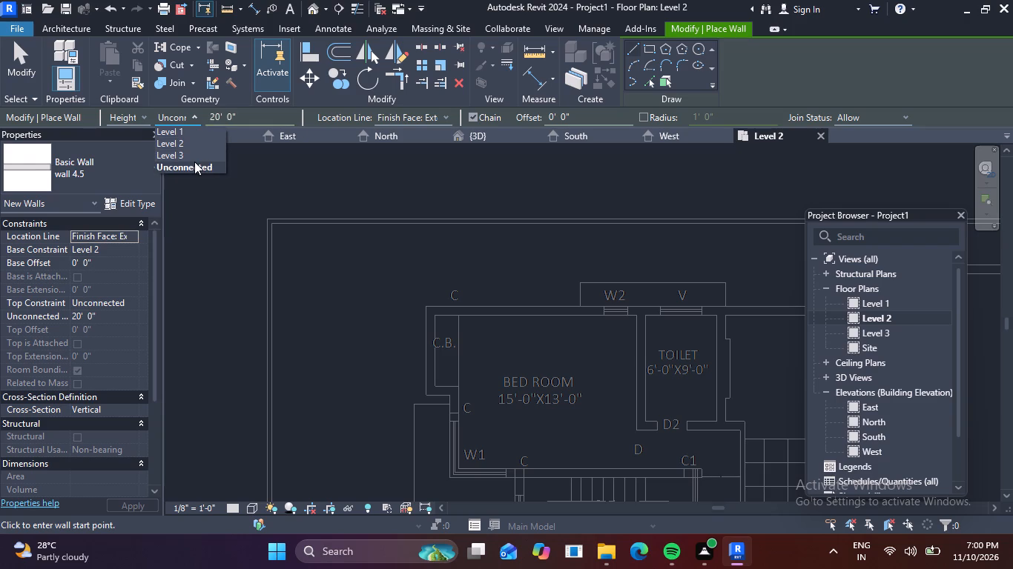
{"action": "left_click", "coordinate": [191, 152]}
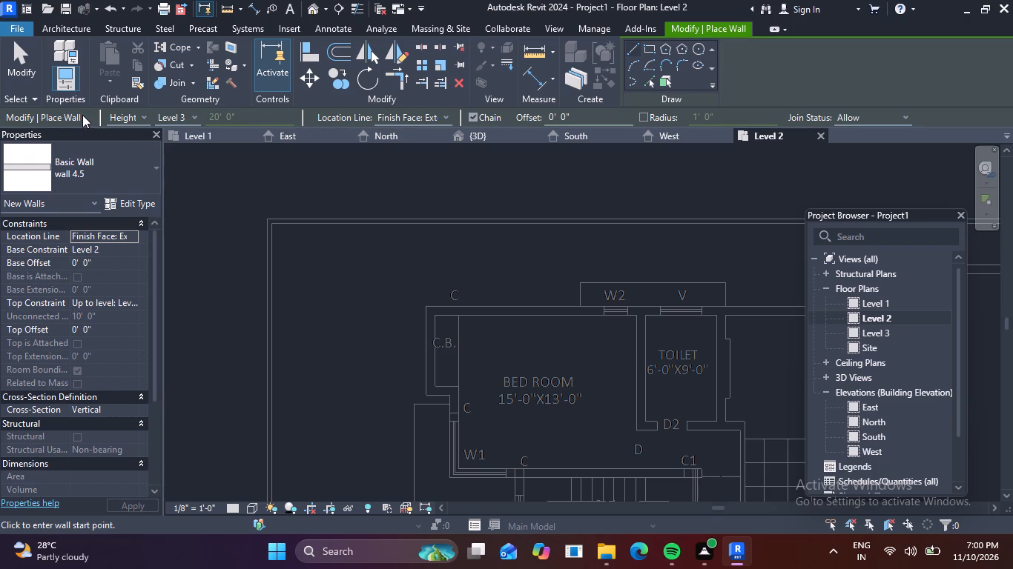
{"action": "left_click", "coordinate": [138, 111]}
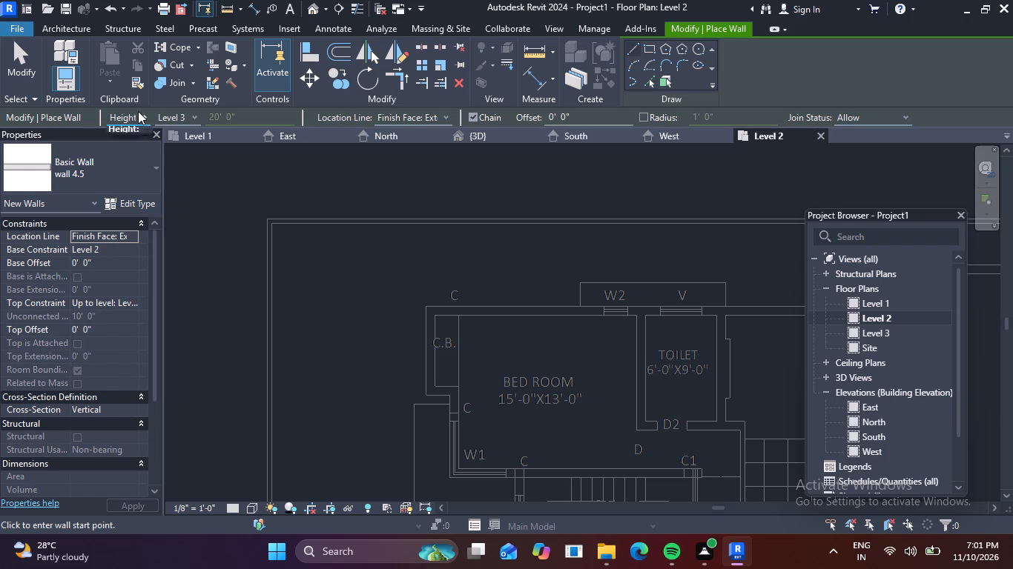
{"action": "left_click", "coordinate": [138, 111]}
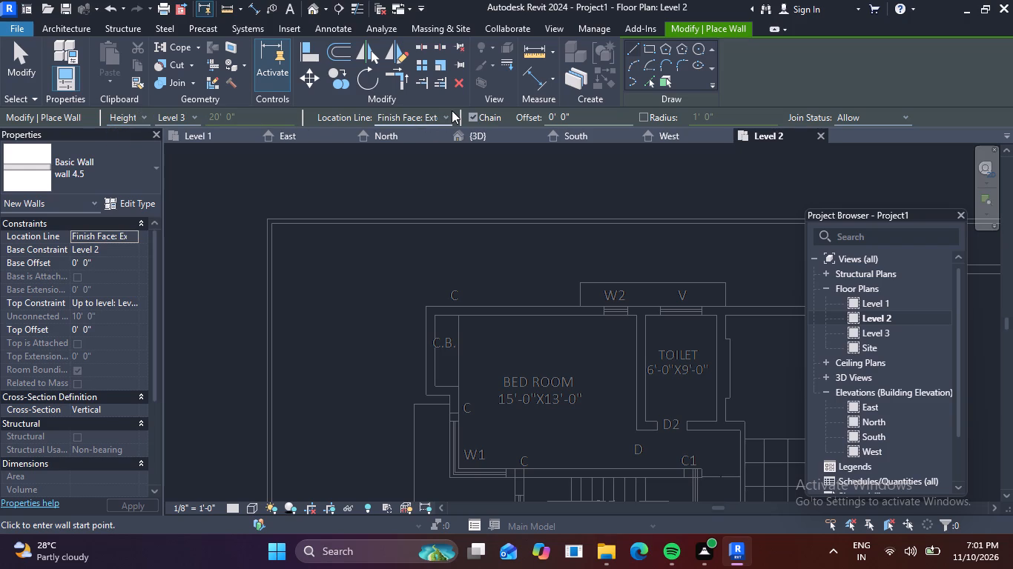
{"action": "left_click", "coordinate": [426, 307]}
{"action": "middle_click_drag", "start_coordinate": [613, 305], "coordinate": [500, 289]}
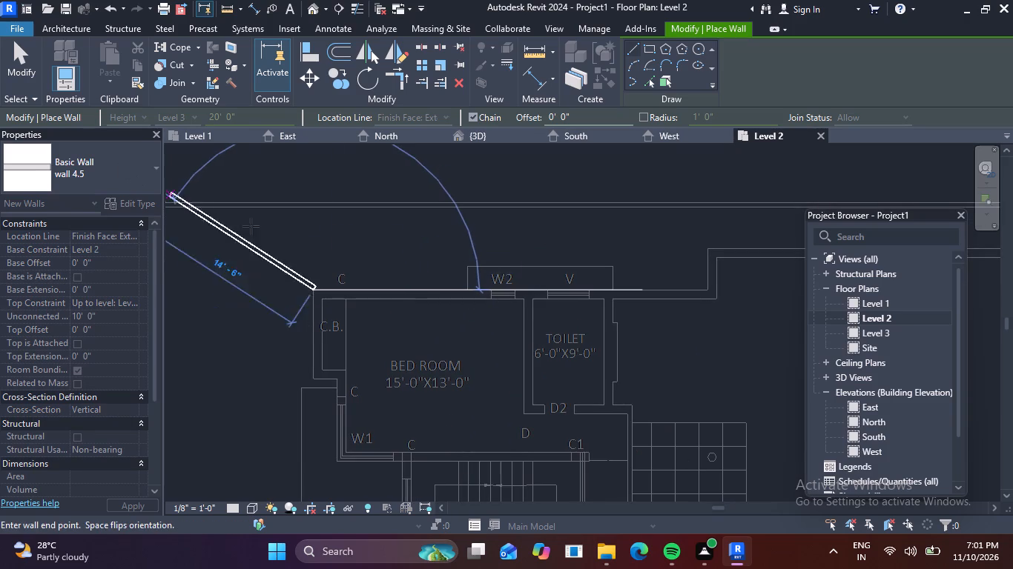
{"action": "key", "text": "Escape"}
Using the wall 9" type, draw walls along the bedroom and toilet's W2/V side, down the toilet's outer side about 9'-9", ending with a short return.
{"action": "left_click", "coordinate": [149, 168]}
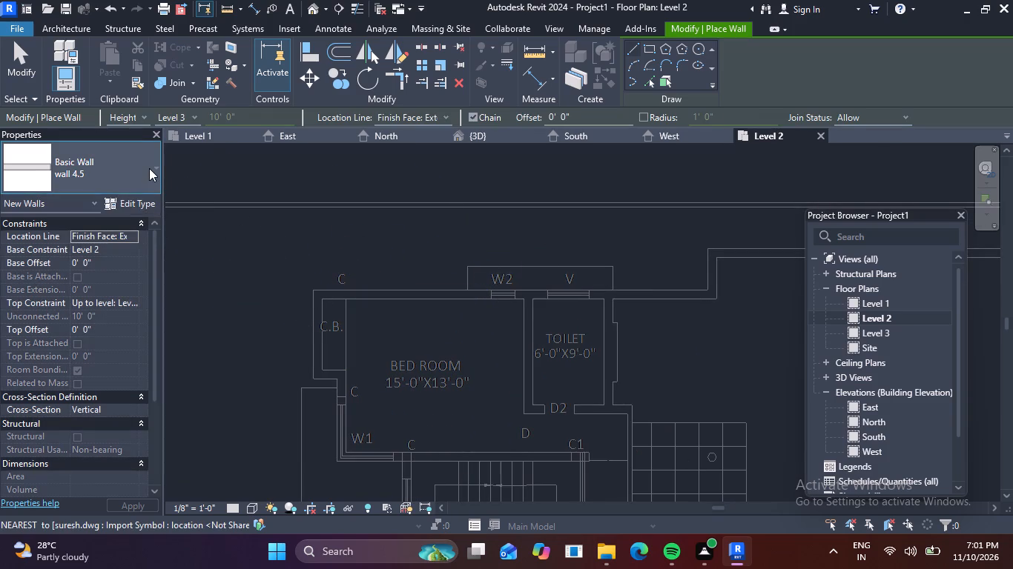
{"action": "left_click", "coordinate": [83, 262]}
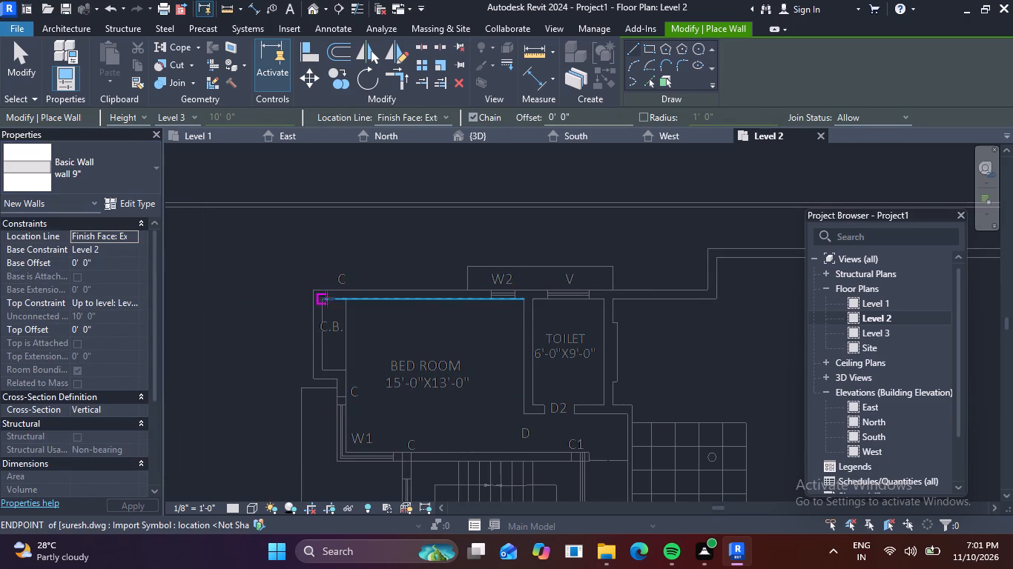
{"action": "left_click", "coordinate": [315, 292]}
{"action": "middle_click_drag", "start_coordinate": [660, 279], "coordinate": [369, 304]}
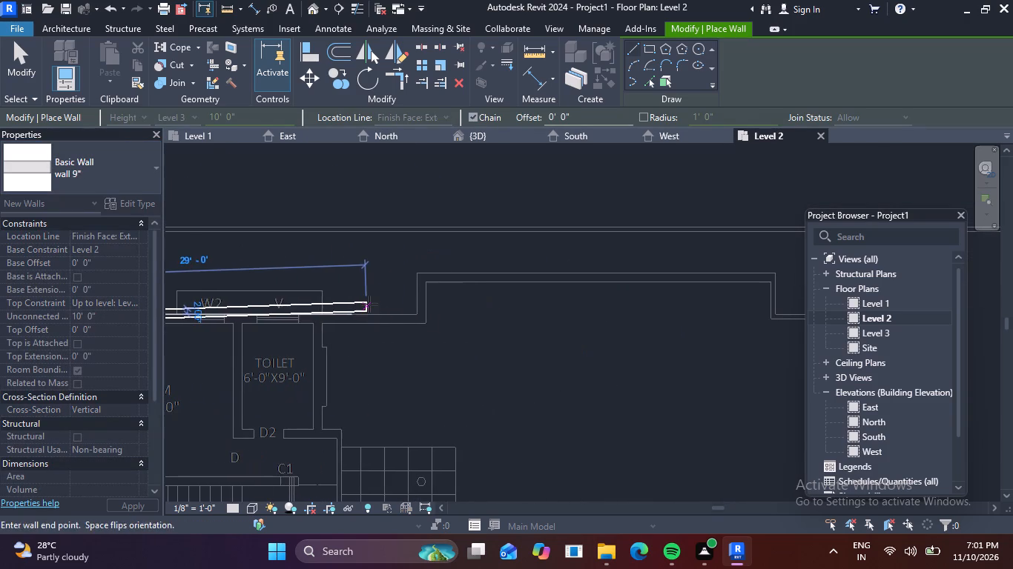
{"action": "left_click", "coordinate": [318, 316]}
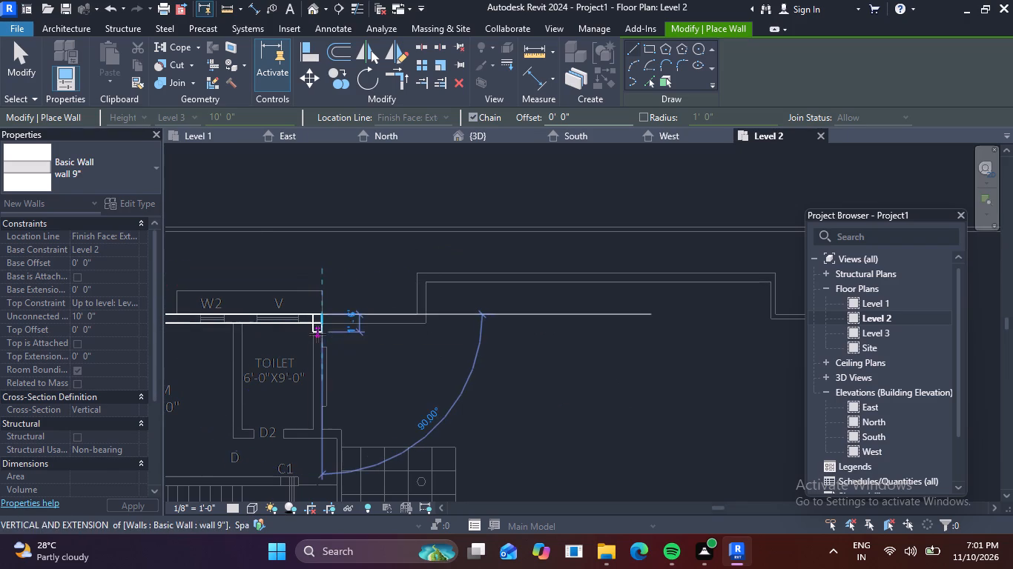
{"action": "left_click", "coordinate": [326, 430]}
{"action": "left_click", "coordinate": [338, 430]}
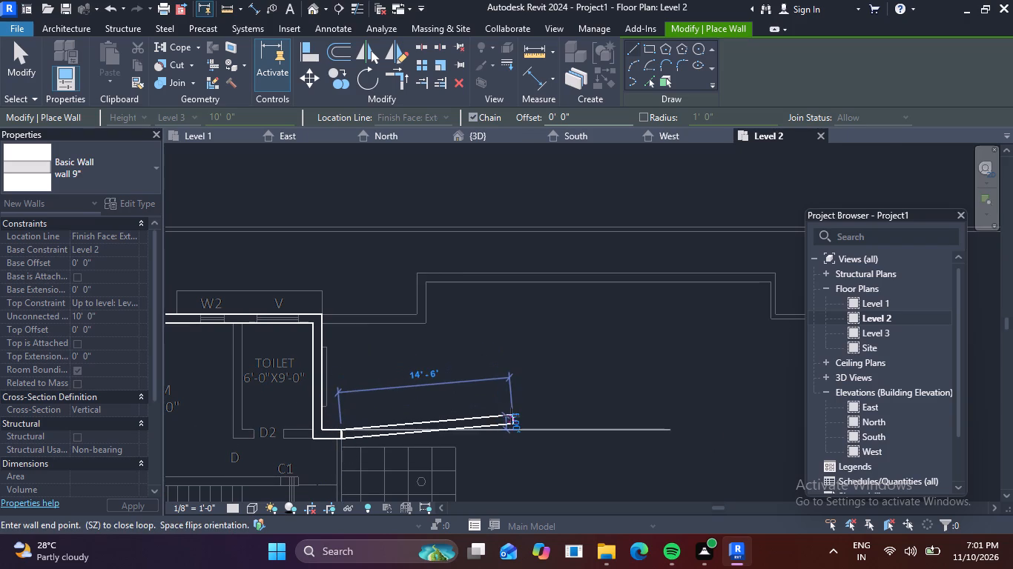
{"action": "key", "text": "Escape"}
Draw 9" walls from the verandha corner by C1 about 3'-7 1/2" inward, along the kitchen's outer side and W2 wall, to the bedroom offset.
{"action": "scroll", "coordinate": [484, 410], "scroll_direction": "down", "scroll_amount": 2}
{"action": "middle_click_drag", "start_coordinate": [479, 413], "coordinate": [523, 185]}
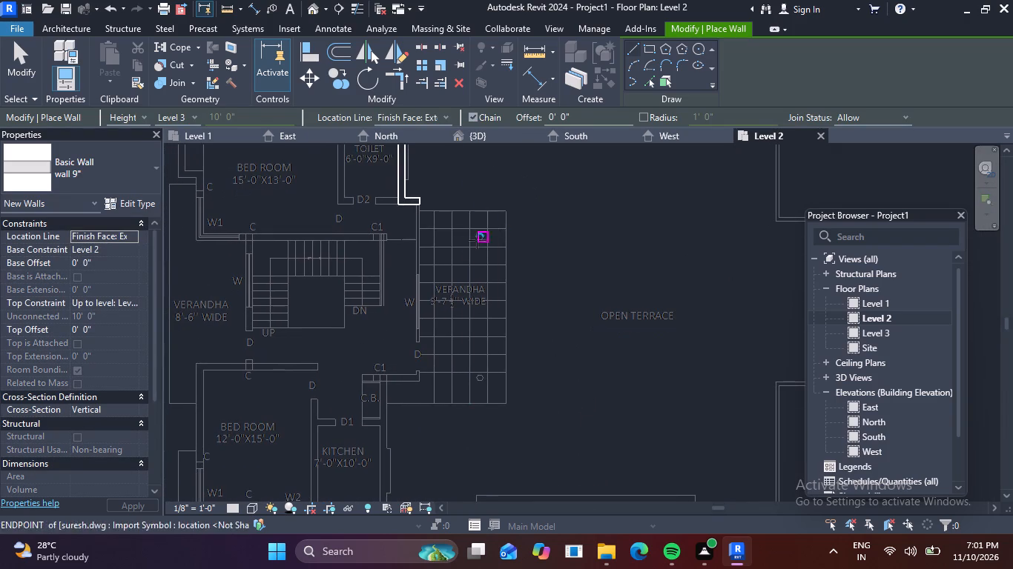
{"action": "middle_click_drag", "start_coordinate": [406, 393], "coordinate": [403, 334]}
{"action": "scroll", "coordinate": [413, 356], "scroll_direction": "up", "scroll_amount": 4}
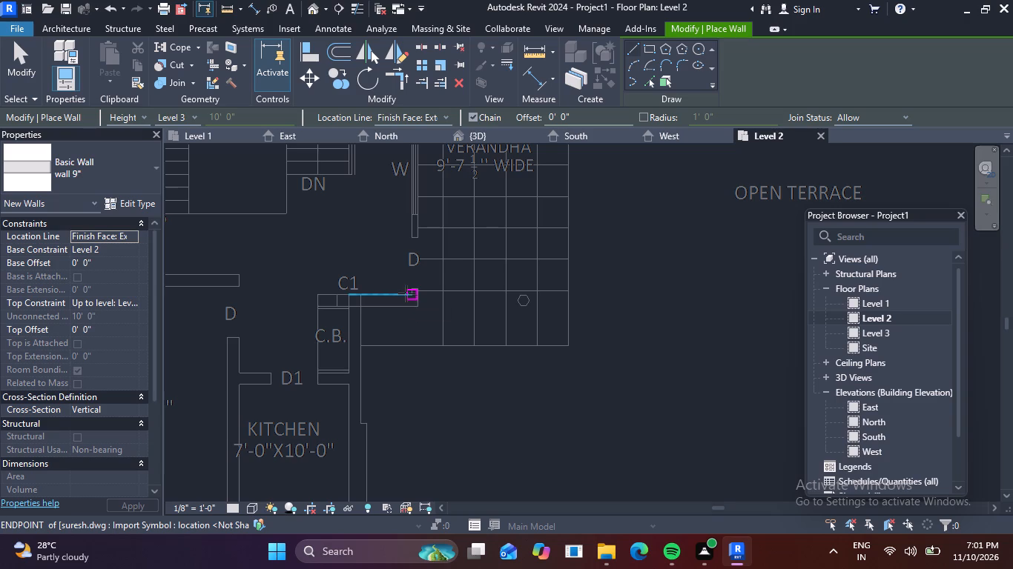
{"action": "left_click", "coordinate": [417, 309]}
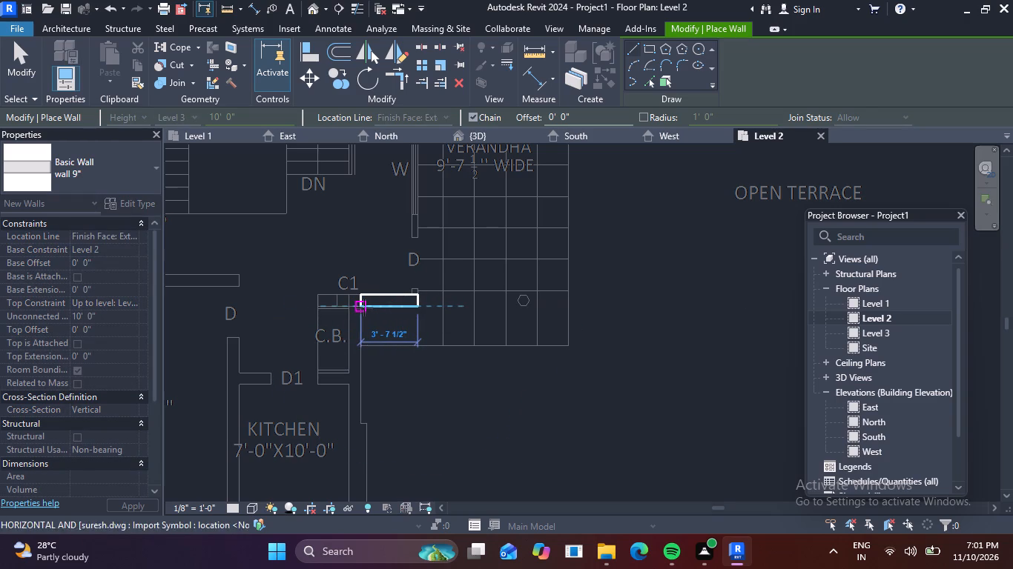
{"action": "left_click", "coordinate": [362, 308]}
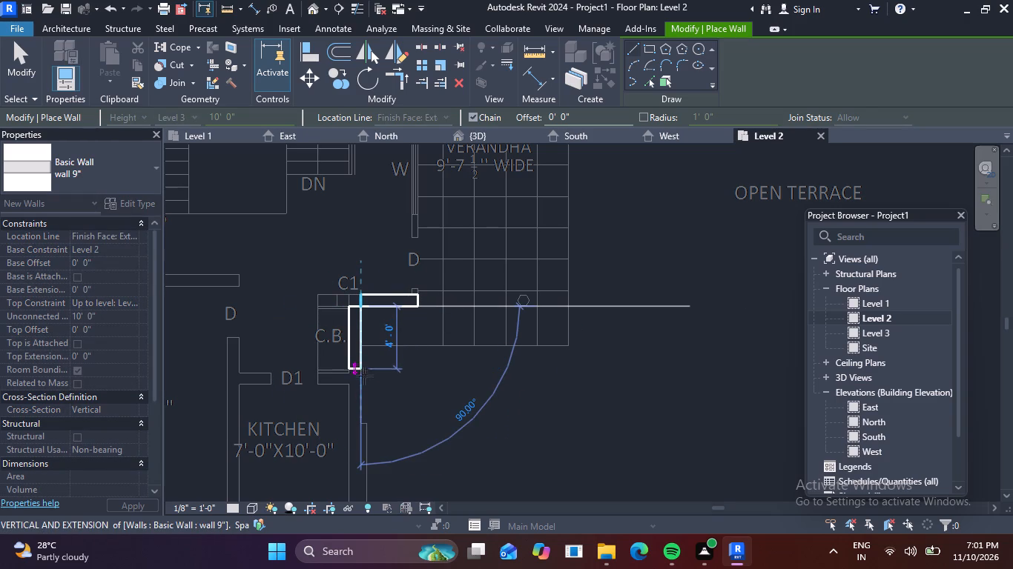
{"action": "middle_click_drag", "start_coordinate": [367, 385], "coordinate": [438, 204]}
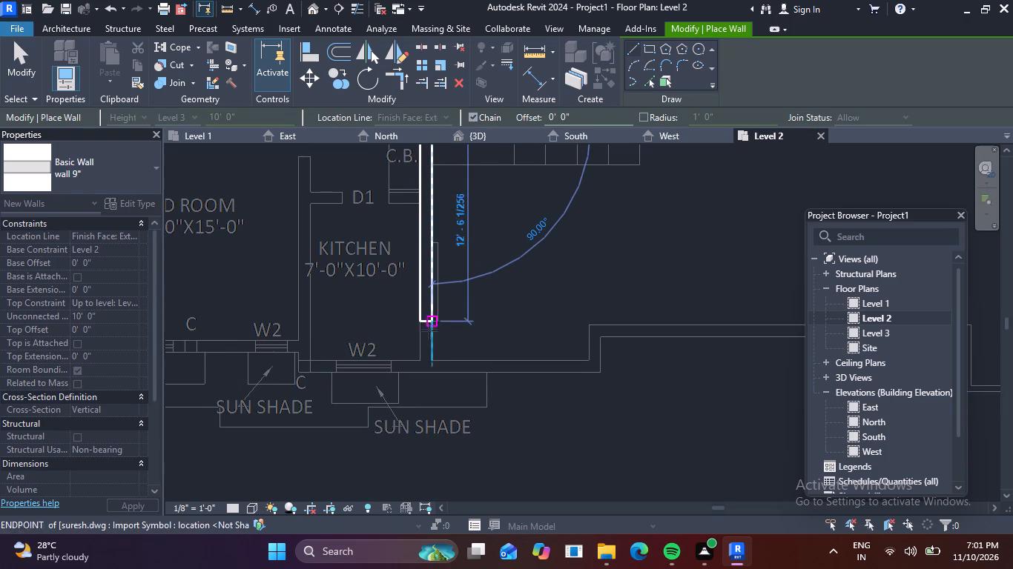
{"action": "left_click", "coordinate": [434, 373]}
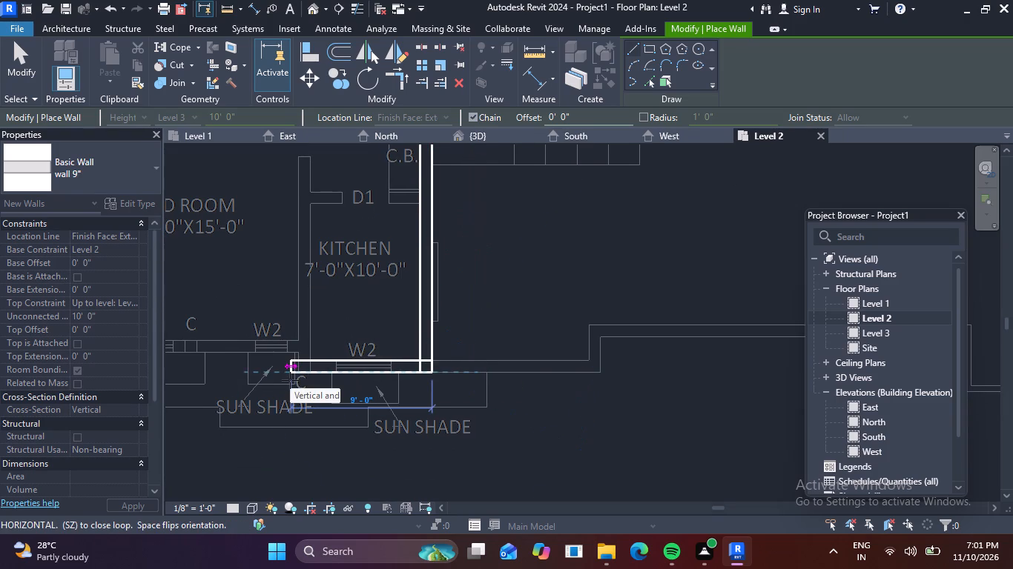
{"action": "left_click", "coordinate": [300, 376]}
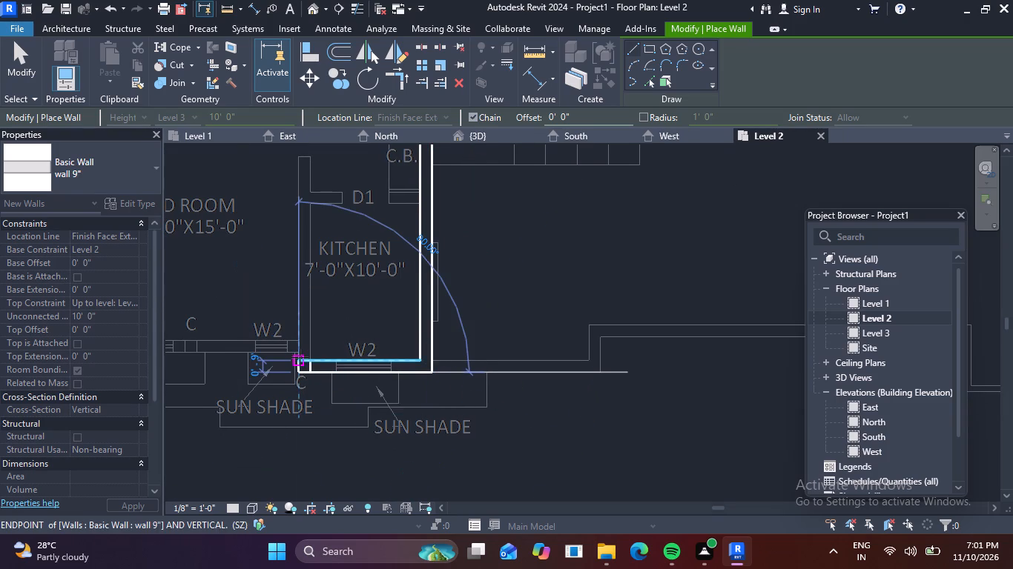
{"action": "left_click", "coordinate": [297, 353]}
Continue the 9" walls around the 12'-0"X15'-0" bedroom past W2 and W1, up its outer side, and about 5'-6" along the verandha.
{"action": "middle_click_drag", "start_coordinate": [226, 352], "coordinate": [407, 339]}
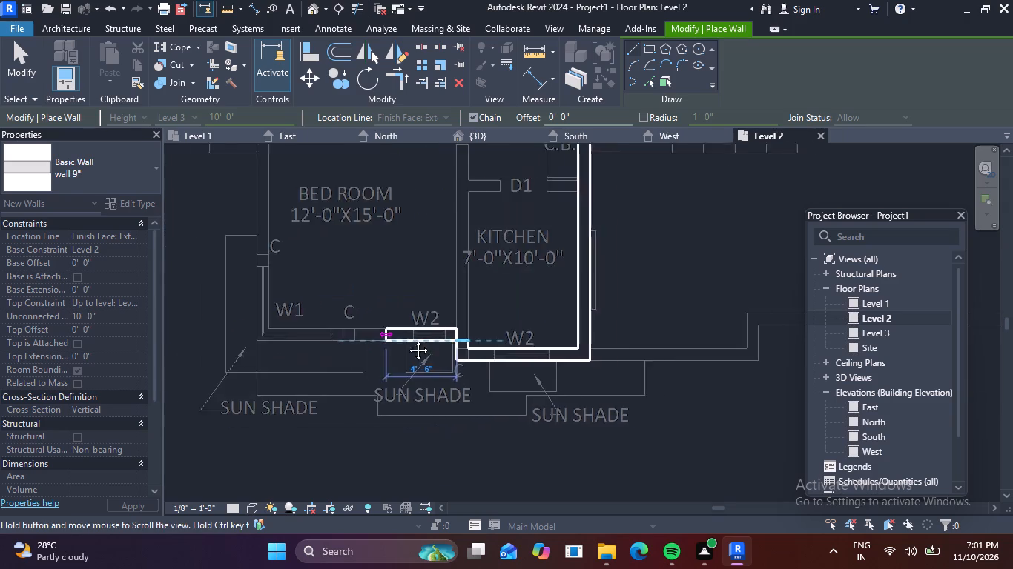
{"action": "middle_click_drag", "start_coordinate": [407, 339], "coordinate": [586, 331]}
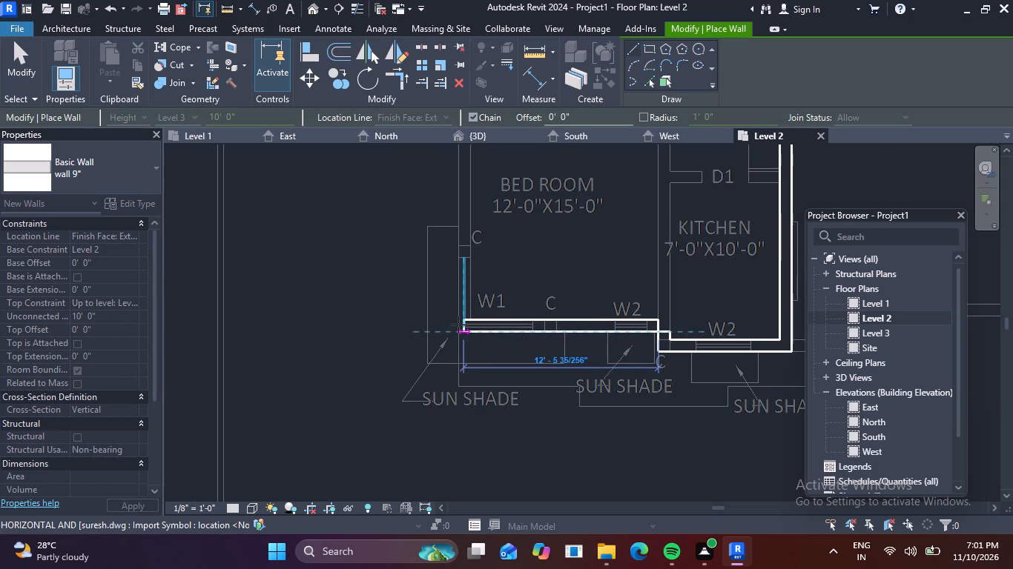
{"action": "left_click", "coordinate": [457, 330]}
{"action": "middle_click_drag", "start_coordinate": [443, 210], "coordinate": [436, 256]}
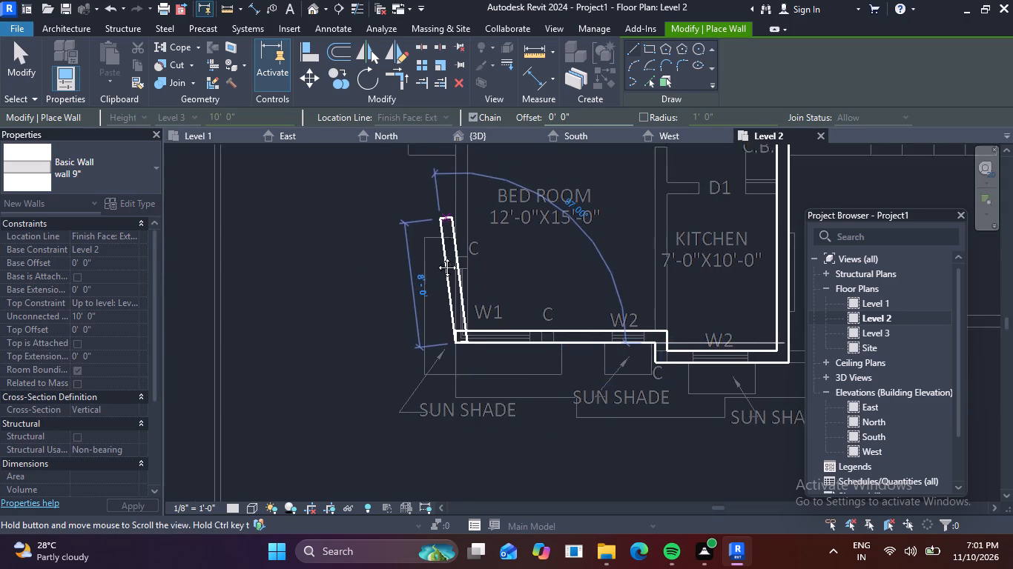
{"action": "middle_click_drag", "start_coordinate": [436, 256], "coordinate": [432, 463]}
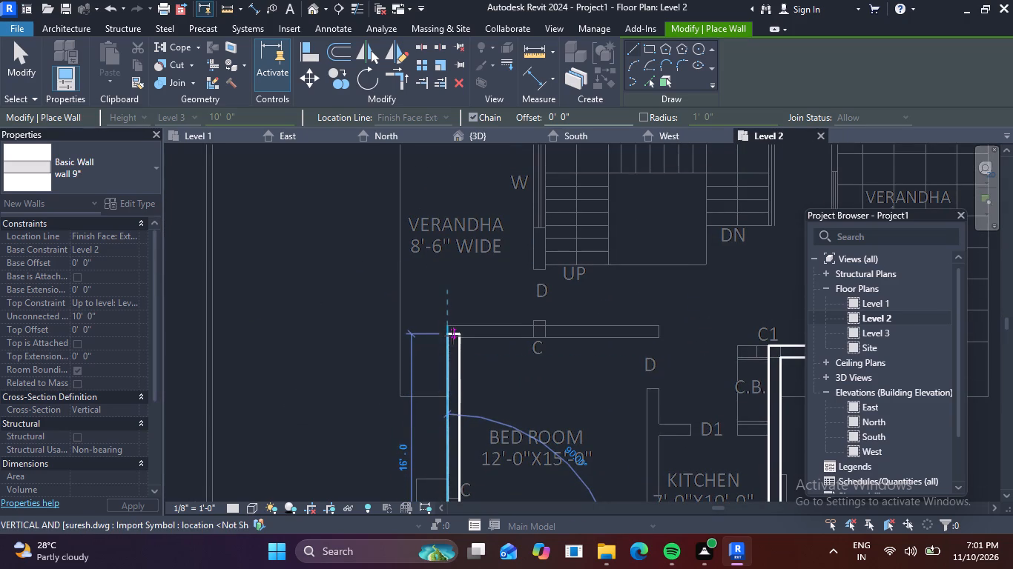
{"action": "left_click", "coordinate": [453, 330]}
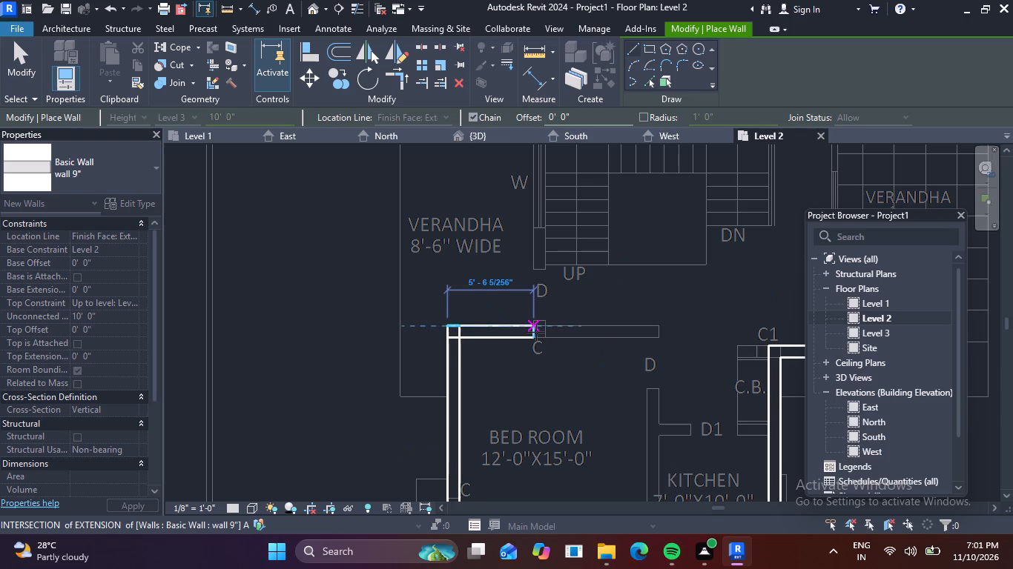
{"action": "left_click", "coordinate": [531, 327]}
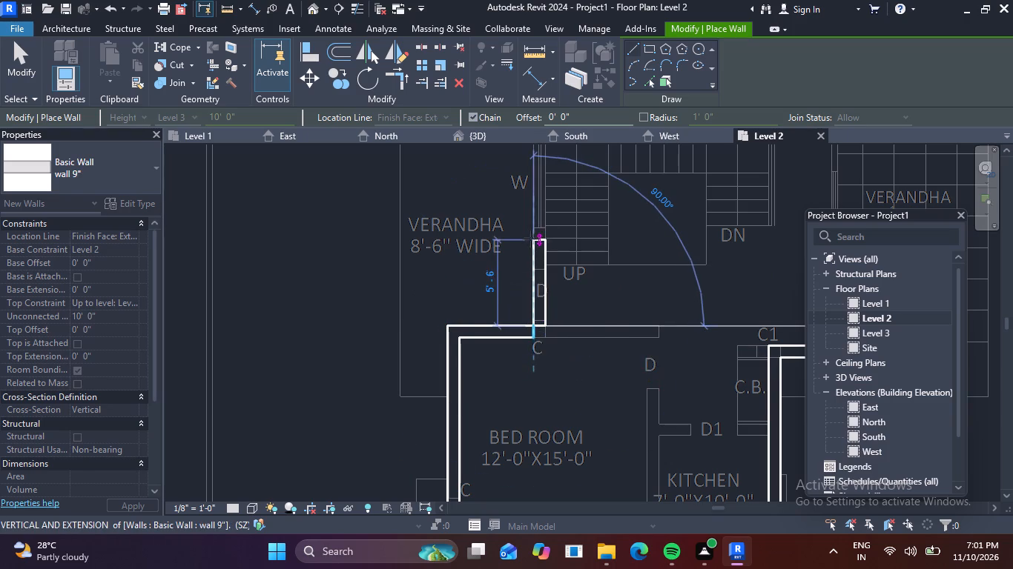
Continue the 9" walls along the staircase's verandha side and around the 15'-0"X13'-0" bedroom's W1 corner and C.B. recess to the first wall's start.
{"action": "middle_click_drag", "start_coordinate": [535, 219], "coordinate": [489, 439]}
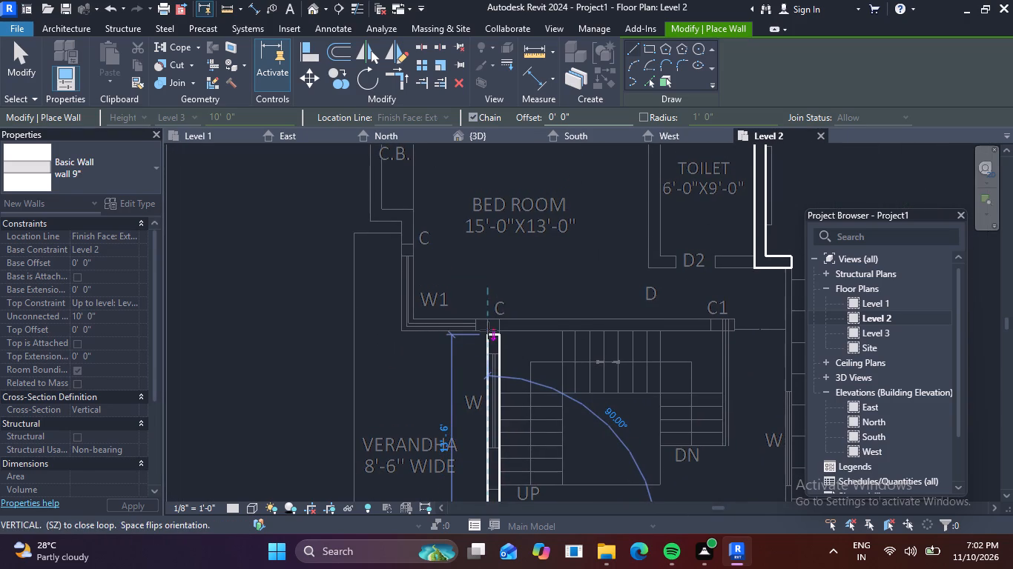
{"action": "left_click", "coordinate": [486, 336]}
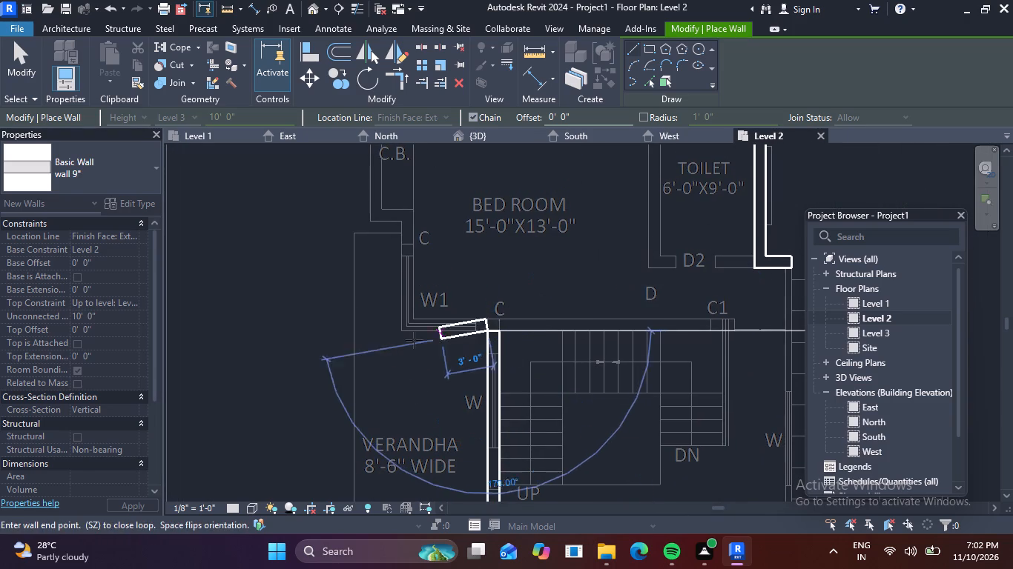
{"action": "left_click", "coordinate": [398, 326]}
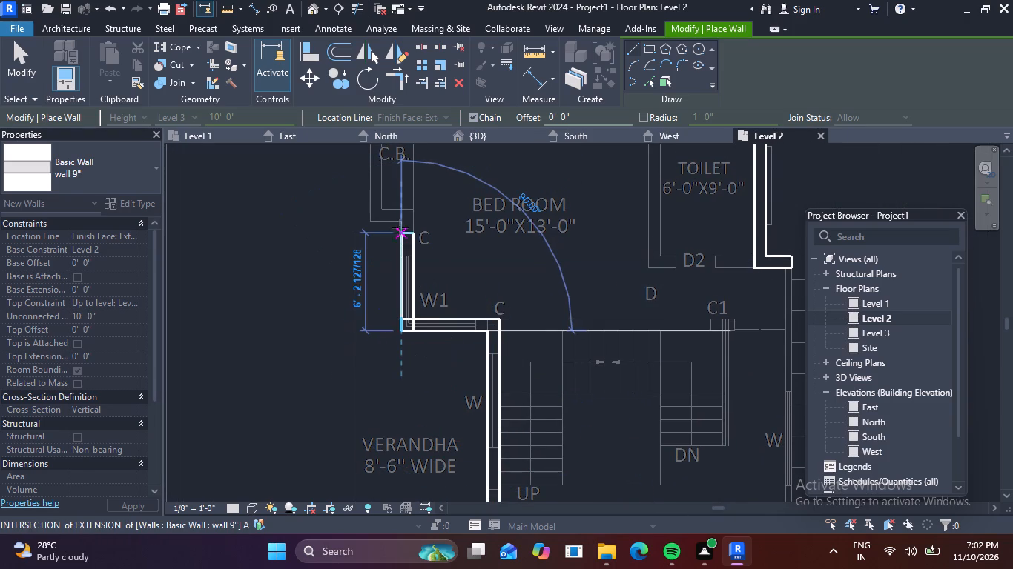
{"action": "left_click", "coordinate": [401, 219]}
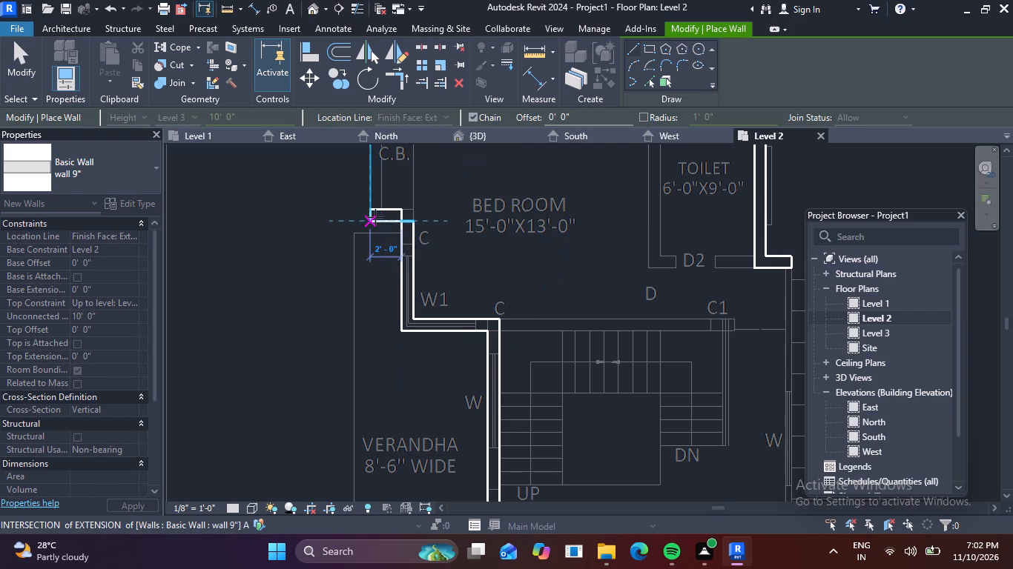
{"action": "left_click", "coordinate": [375, 217]}
{"action": "middle_click_drag", "start_coordinate": [367, 156], "coordinate": [346, 379]}
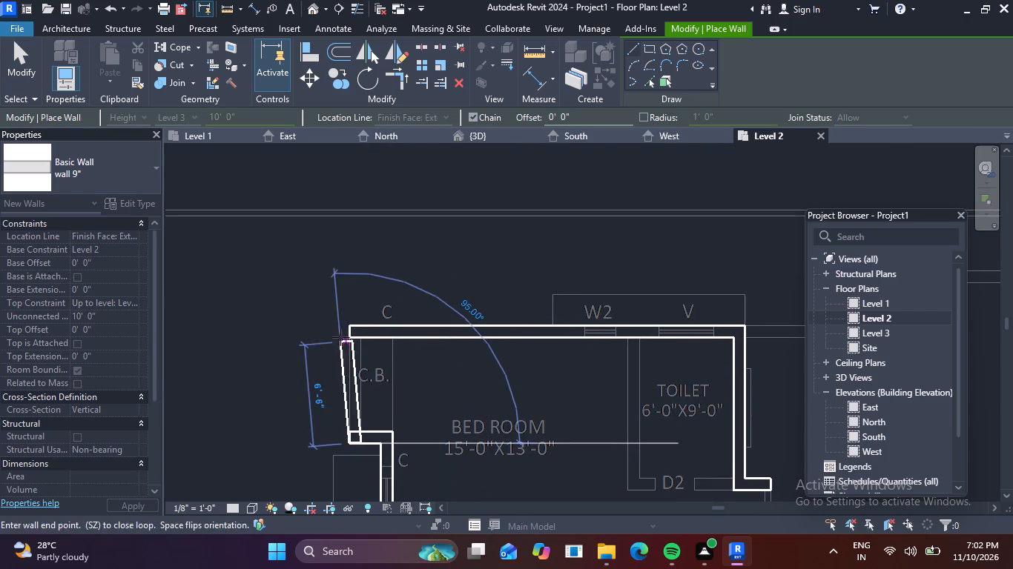
{"action": "left_click", "coordinate": [347, 326]}
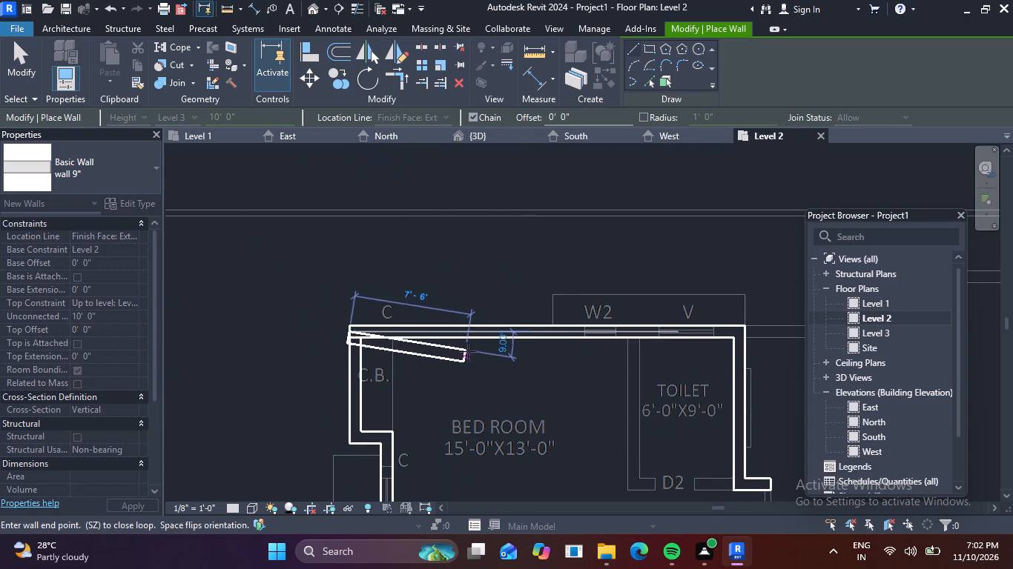
{"action": "key", "text": "Escape"}
Measure the thickness of the imported wall between the staircase hall and the 9'-7 1/2" wide verandha.
{"action": "scroll", "coordinate": [456, 373], "scroll_direction": "down", "scroll_amount": 3}
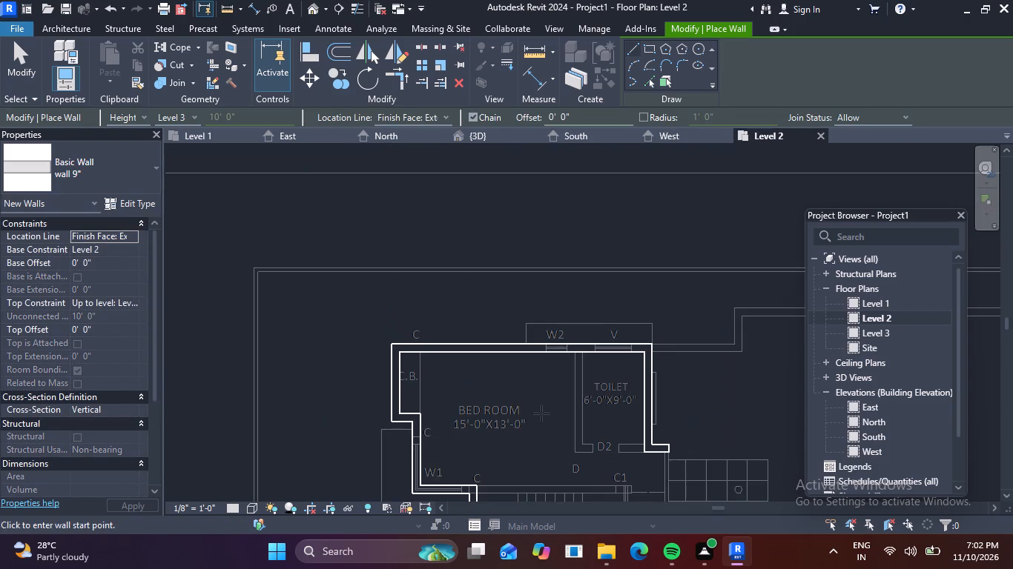
{"action": "middle_click_drag", "start_coordinate": [541, 414], "coordinate": [406, 202]}
{"action": "middle_click", "coordinate": [405, 201]}
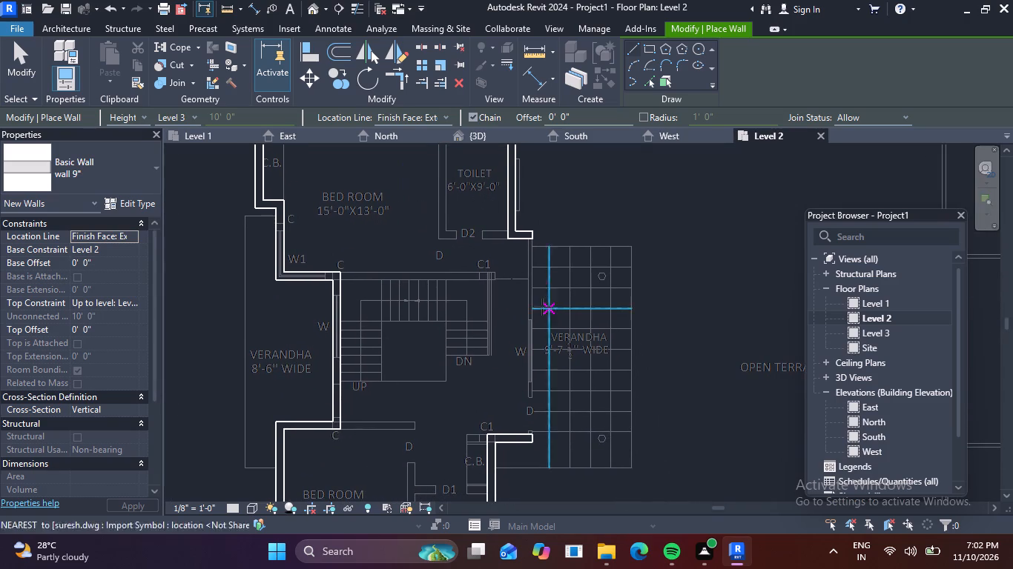
{"action": "scroll", "coordinate": [524, 293], "scroll_direction": "up", "scroll_amount": 4}
{"action": "key", "text": "Escape"}
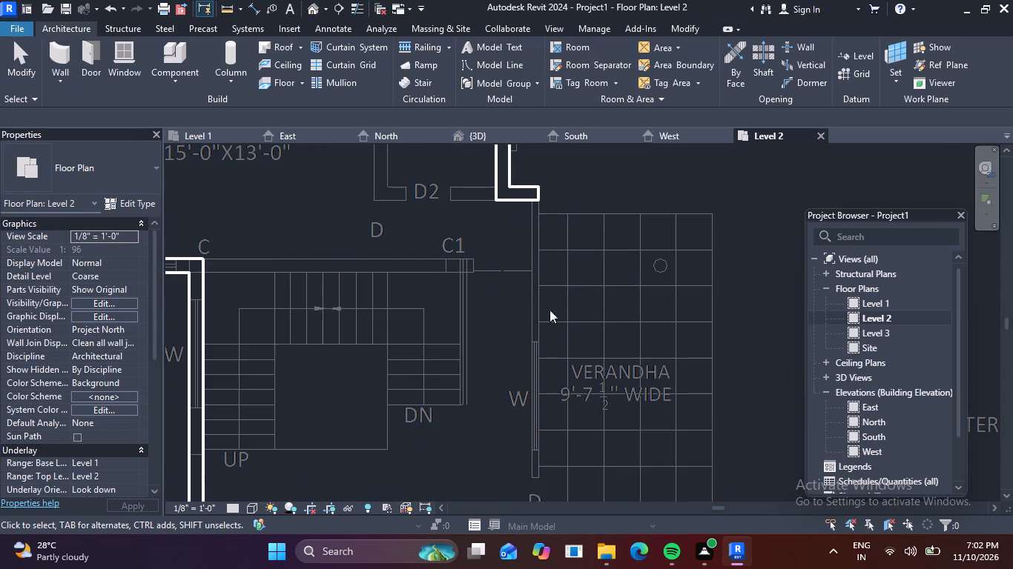
{"action": "key", "text": "d"}
{"action": "key", "text": "i"}
{"action": "scroll", "coordinate": [522, 306], "scroll_direction": "up", "scroll_amount": 2}
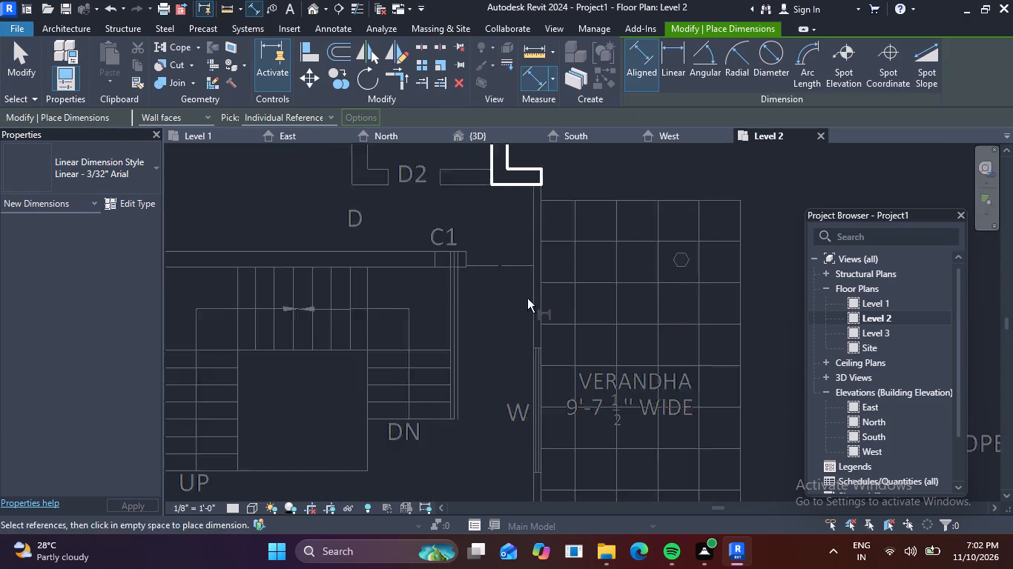
{"action": "scroll", "coordinate": [527, 299], "scroll_direction": "up", "scroll_amount": 3}
{"action": "left_click", "coordinate": [533, 284]}
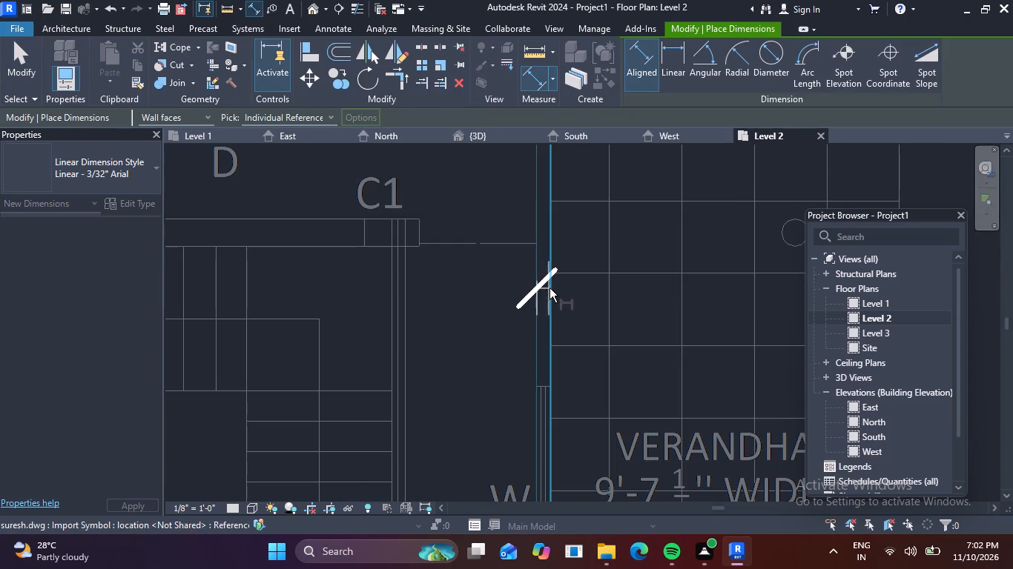
{"action": "left_click", "coordinate": [550, 289]}
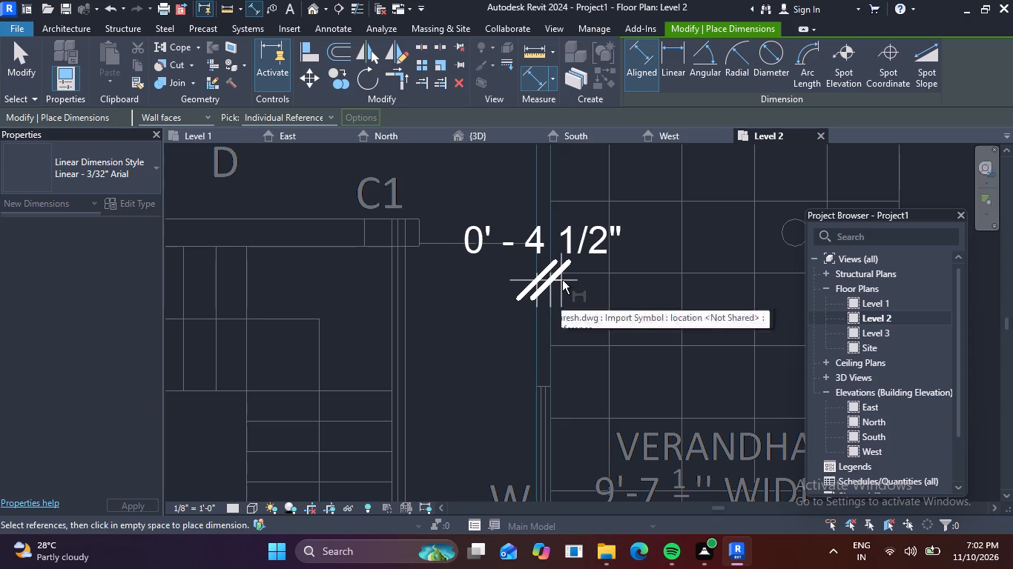
{"action": "key", "text": "Escape"}
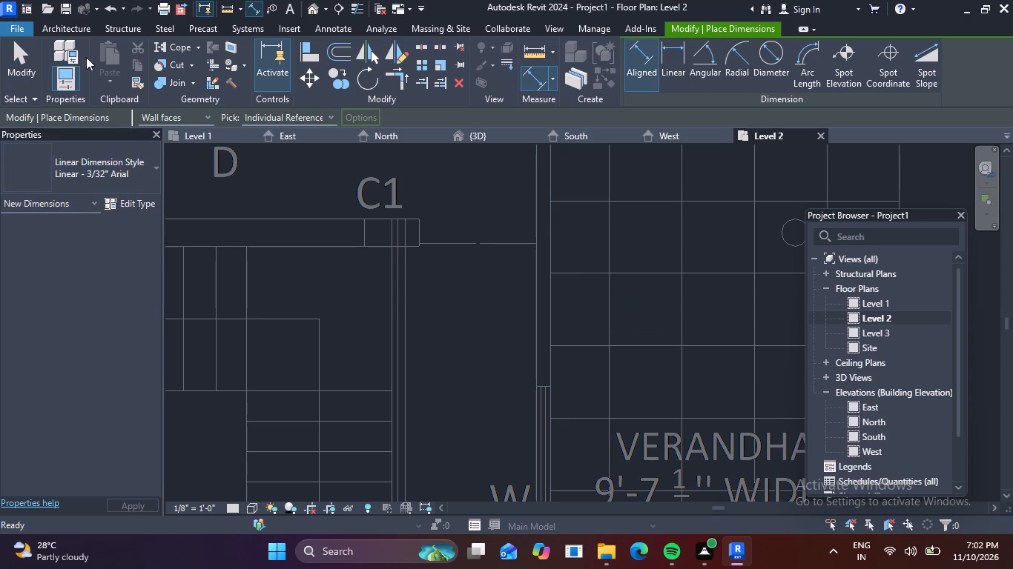
Draw a wall 4.5 wall 19'-0" long between the staircase hall and the 9'-7 1/2" wide verandha, closing the outer wall gap.
{"action": "left_click", "coordinate": [66, 24]}
{"action": "left_click", "coordinate": [77, 53]}
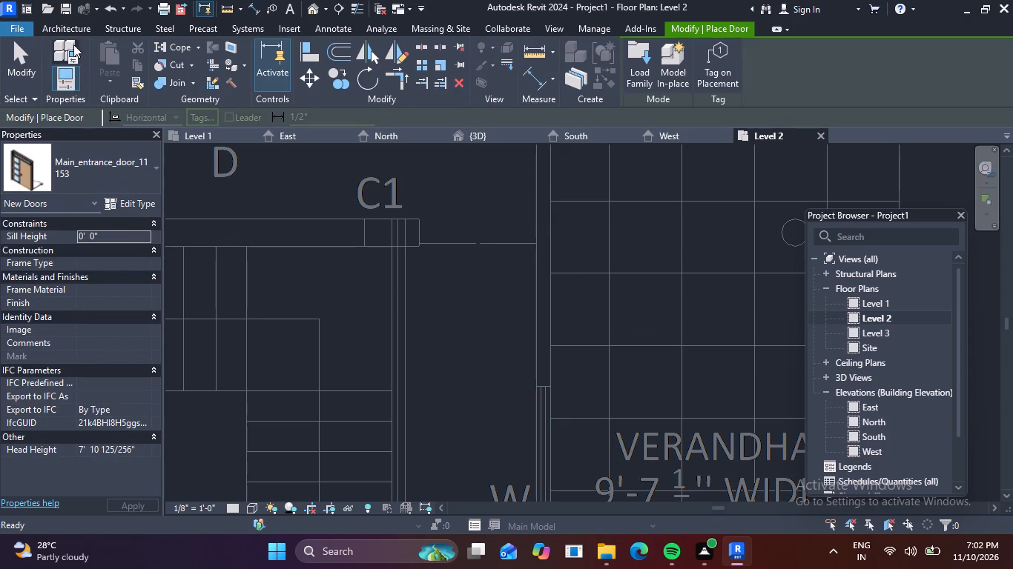
{"action": "left_click", "coordinate": [76, 27]}
{"action": "left_click", "coordinate": [70, 51]}
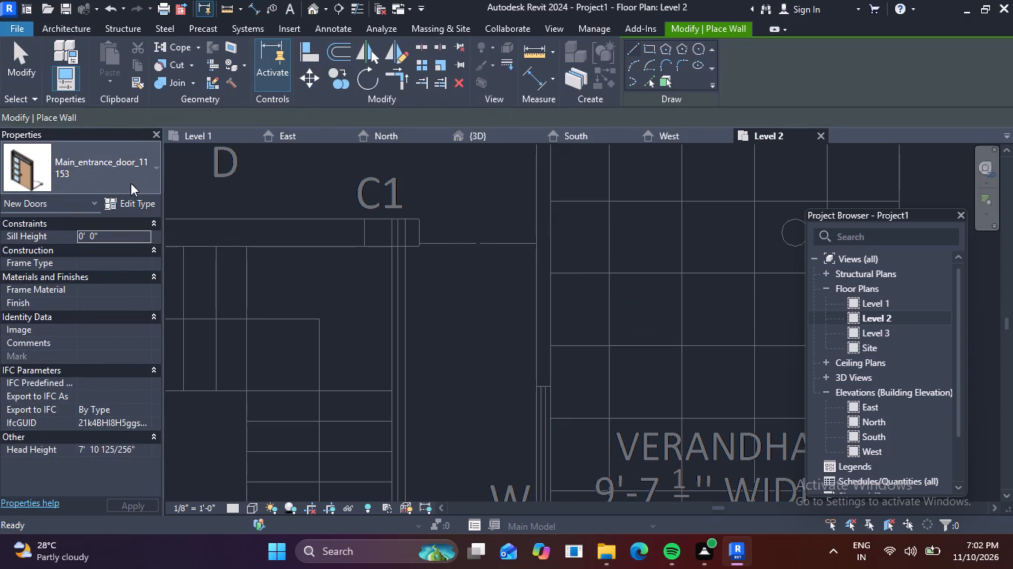
{"action": "left_click", "coordinate": [154, 170]}
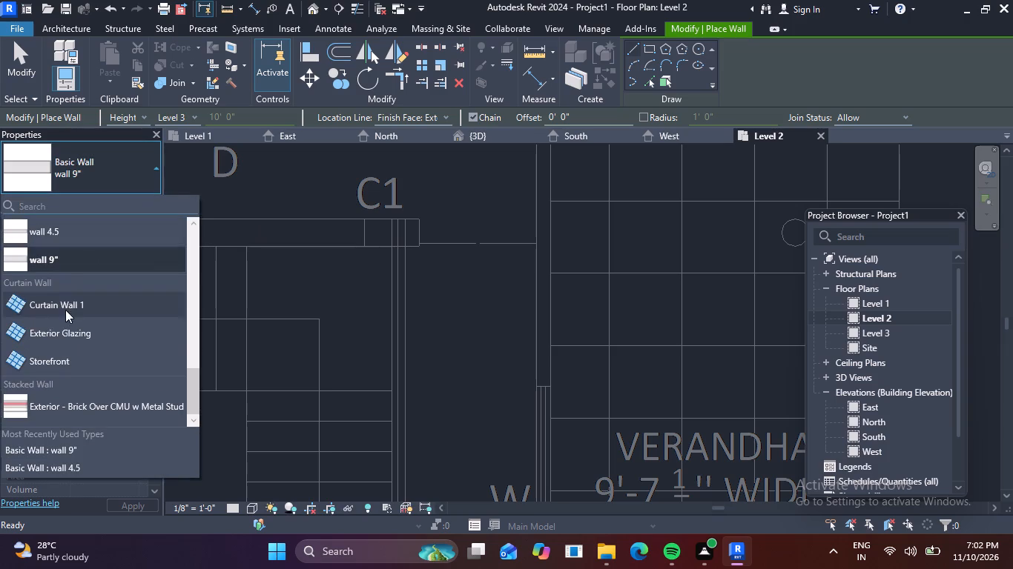
{"action": "left_click", "coordinate": [85, 235]}
{"action": "scroll", "coordinate": [504, 265], "scroll_direction": "down", "scroll_amount": 4}
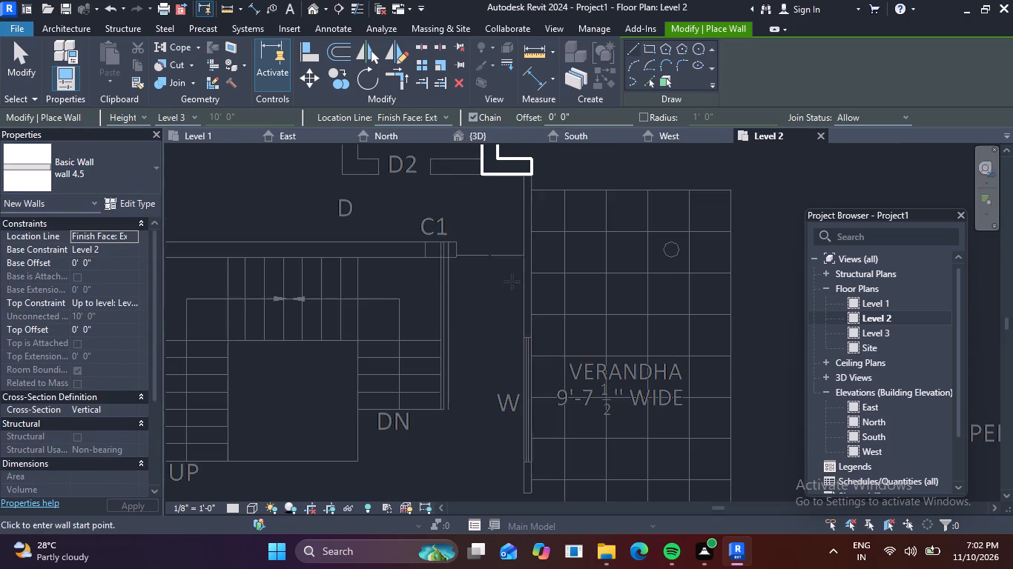
{"action": "left_click", "coordinate": [531, 178]}
{"action": "middle_click_drag", "start_coordinate": [532, 333], "coordinate": [535, 177]}
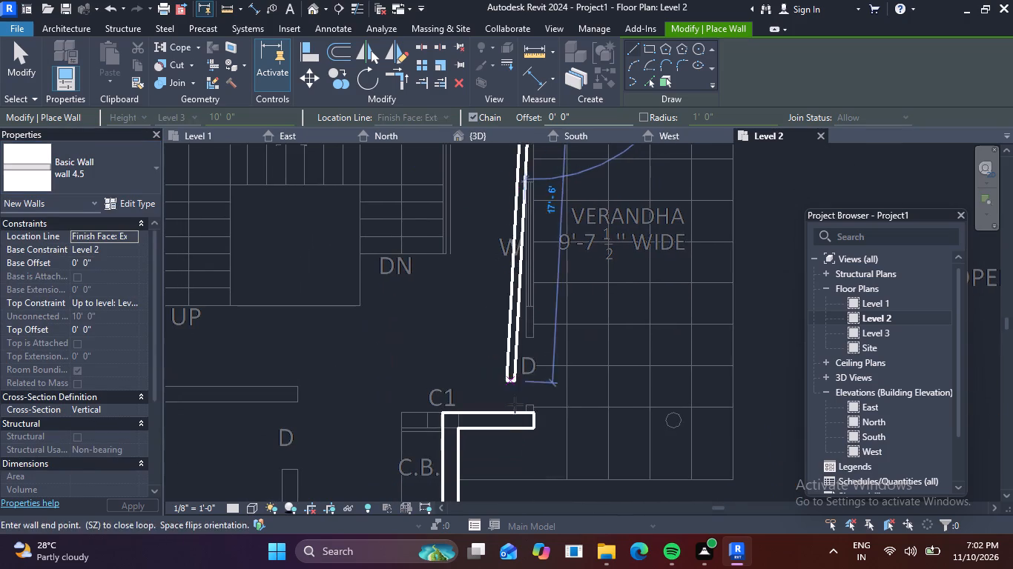
{"action": "left_click", "coordinate": [534, 412]}
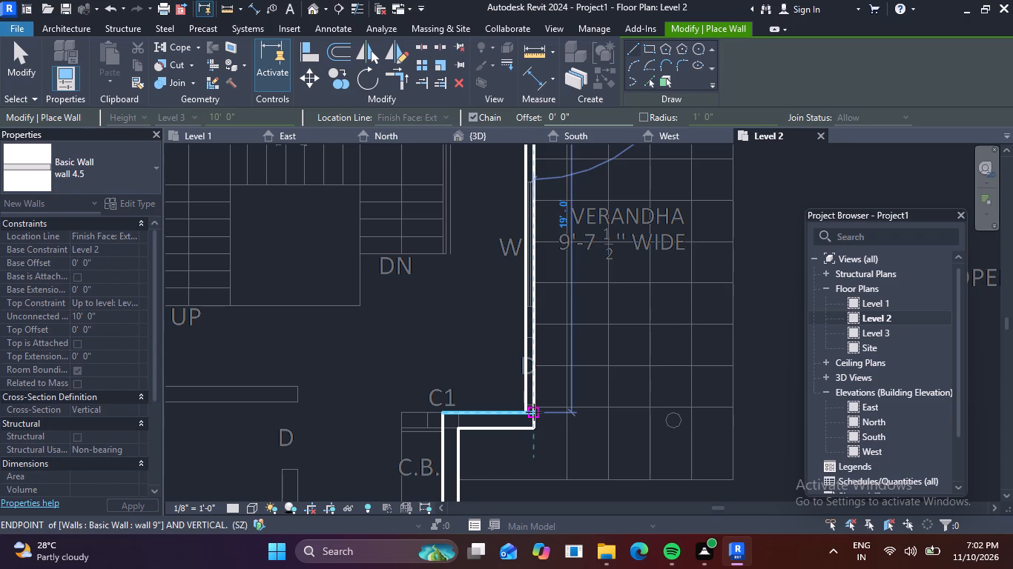
{"action": "key", "text": "Escape"}
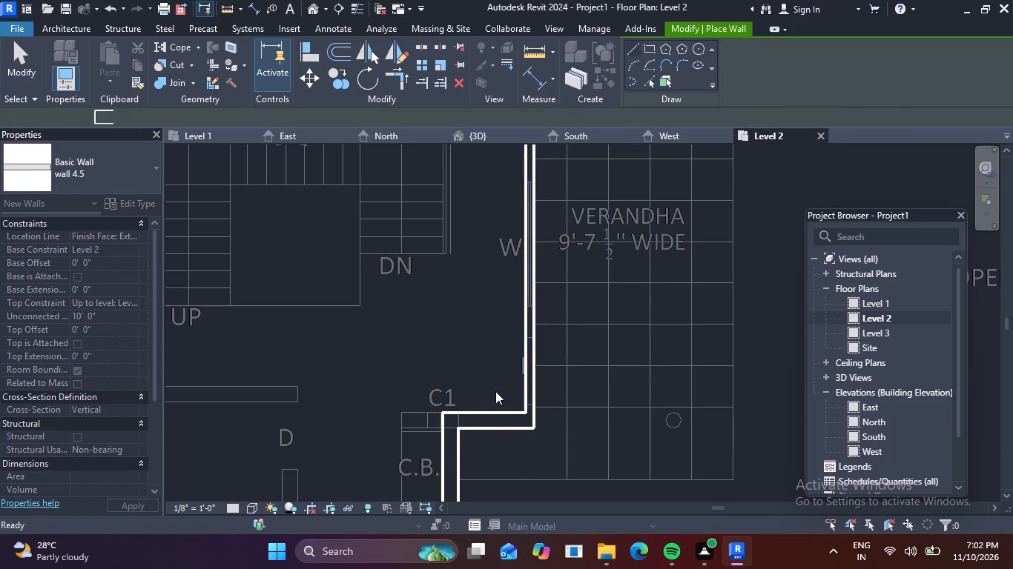
Draw wall 9" walls along the toilet's bedroom side and 6'-0" across its D2 side to the outer wall.
{"action": "scroll", "coordinate": [477, 383], "scroll_direction": "down", "scroll_amount": 4}
{"action": "scroll", "coordinate": [383, 350], "scroll_direction": "down", "scroll_amount": 1}
{"action": "middle_click_drag", "start_coordinate": [454, 356], "coordinate": [490, 425]}
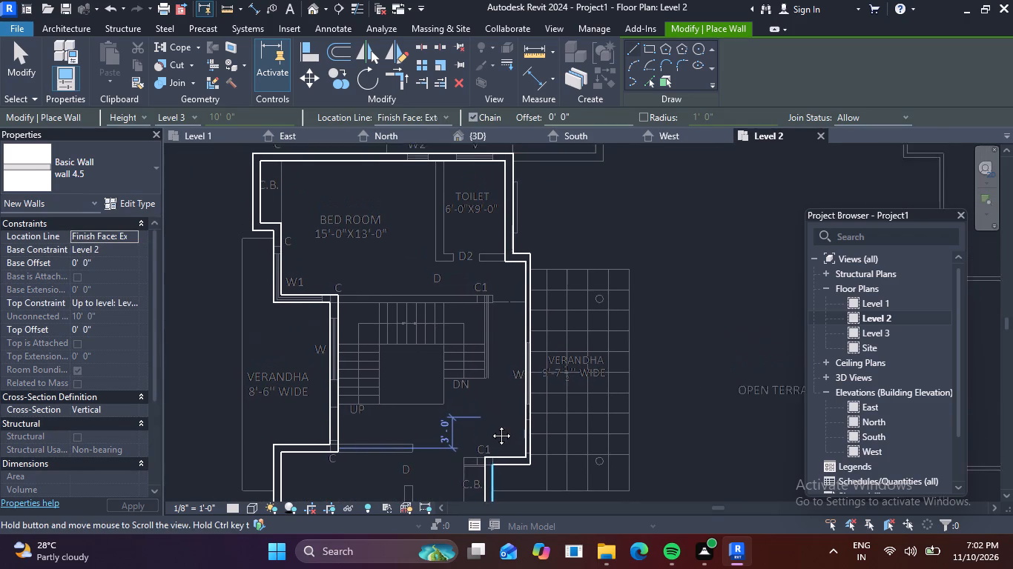
{"action": "middle_click_drag", "start_coordinate": [490, 425], "coordinate": [491, 436]}
{"action": "middle_click", "coordinate": [491, 436]}
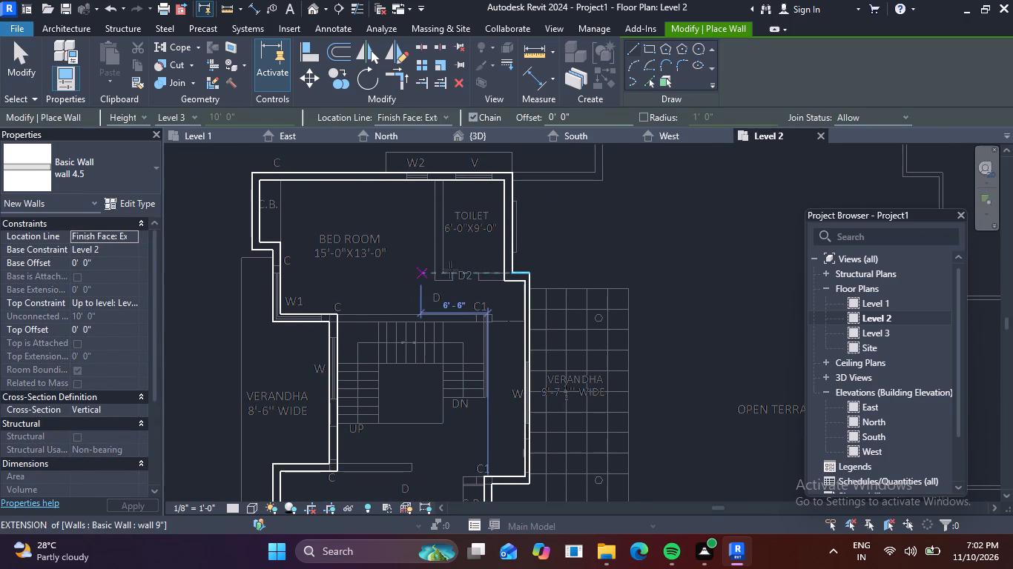
{"action": "middle_click_drag", "start_coordinate": [498, 373], "coordinate": [470, 151]}
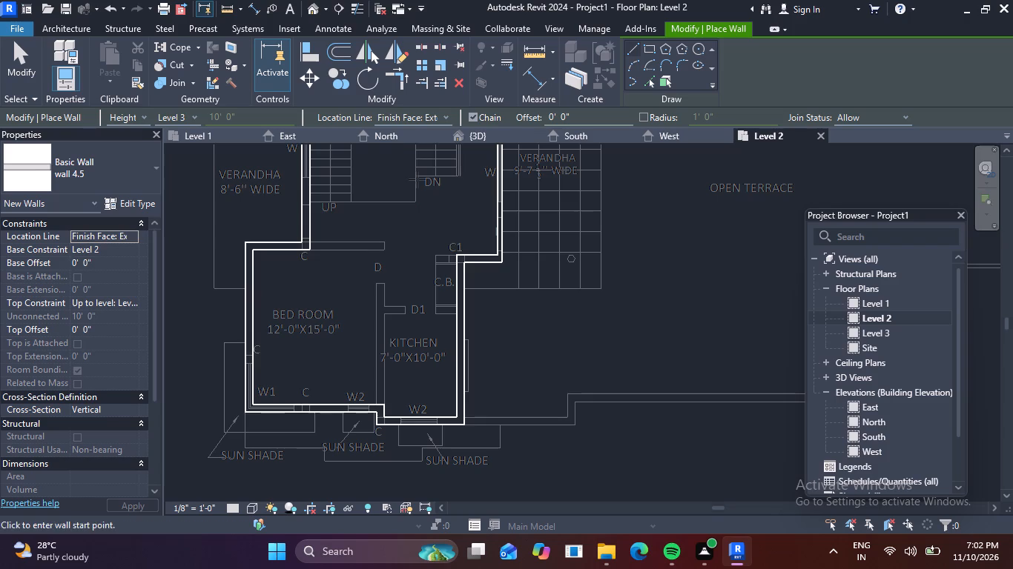
{"action": "middle_click_drag", "start_coordinate": [424, 172], "coordinate": [492, 365]}
{"action": "key", "text": "Escape"}
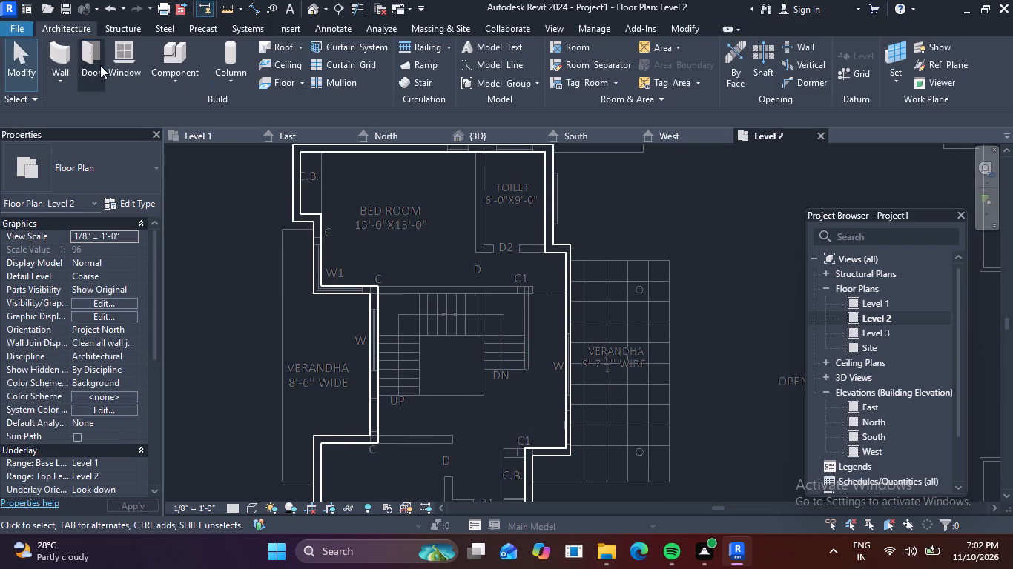
{"action": "left_click", "coordinate": [59, 61]}
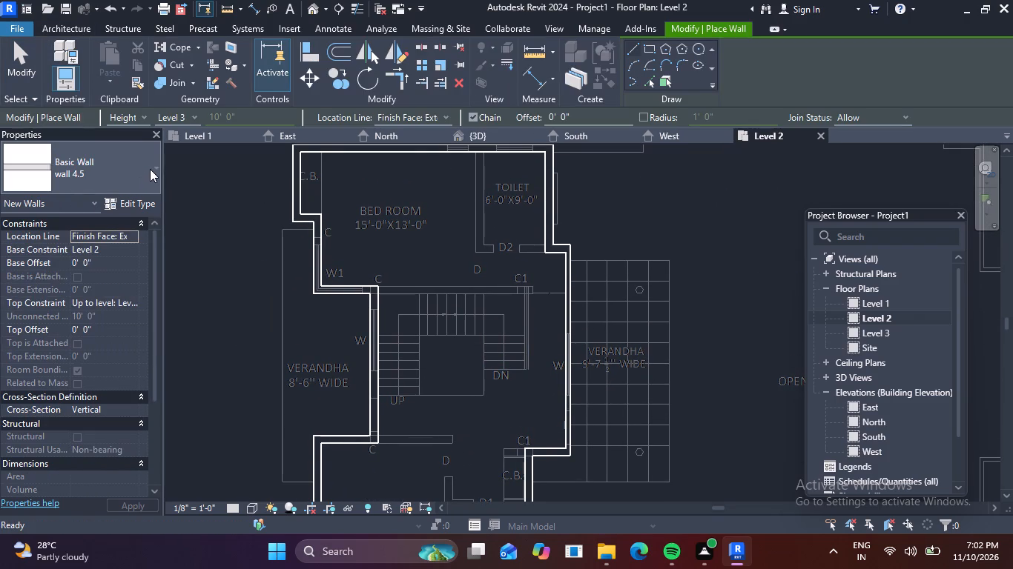
{"action": "left_click", "coordinate": [151, 169]}
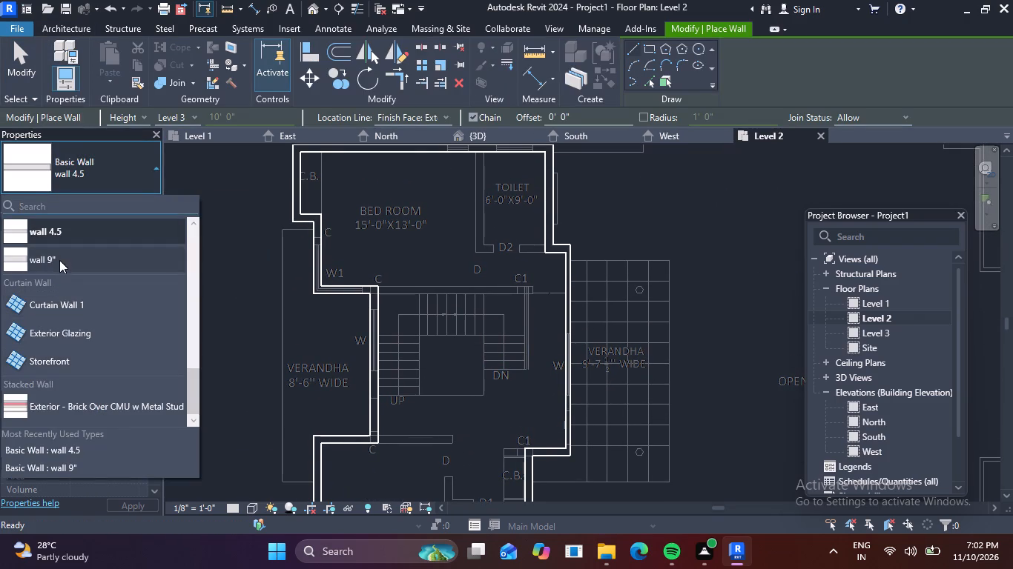
{"action": "left_click", "coordinate": [59, 259]}
{"action": "scroll", "coordinate": [472, 259], "scroll_direction": "down", "scroll_amount": 1}
{"action": "middle_click_drag", "start_coordinate": [472, 259], "coordinate": [443, 373]}
{"action": "scroll", "coordinate": [446, 296], "scroll_direction": "up", "scroll_amount": 4}
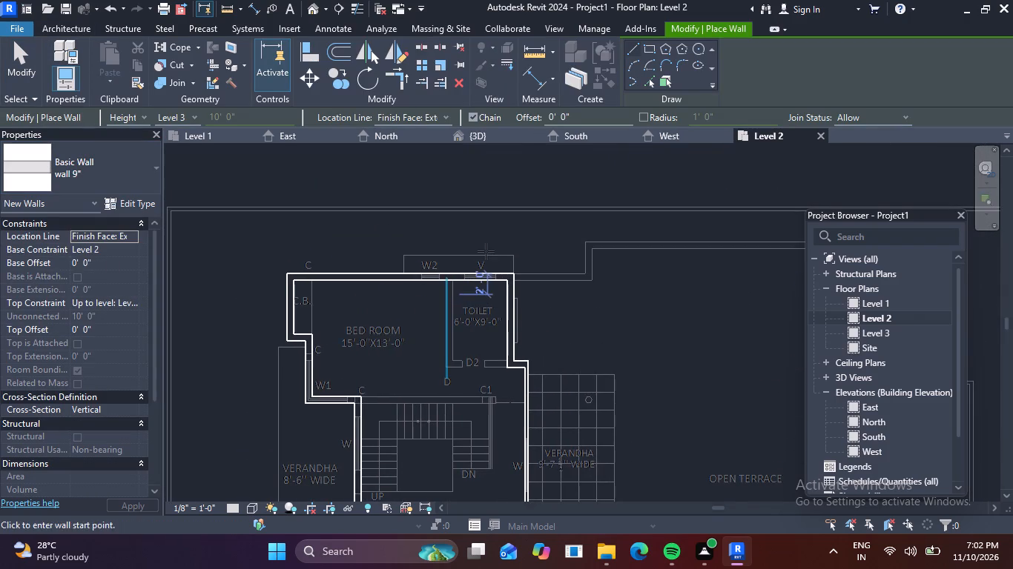
{"action": "left_click", "coordinate": [461, 270]}
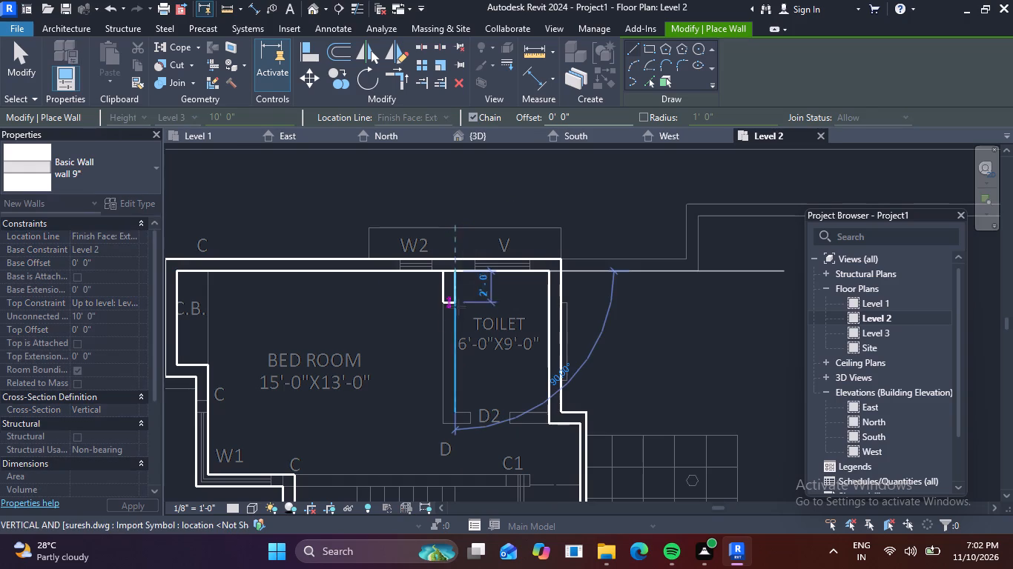
{"action": "left_click", "coordinate": [461, 413]}
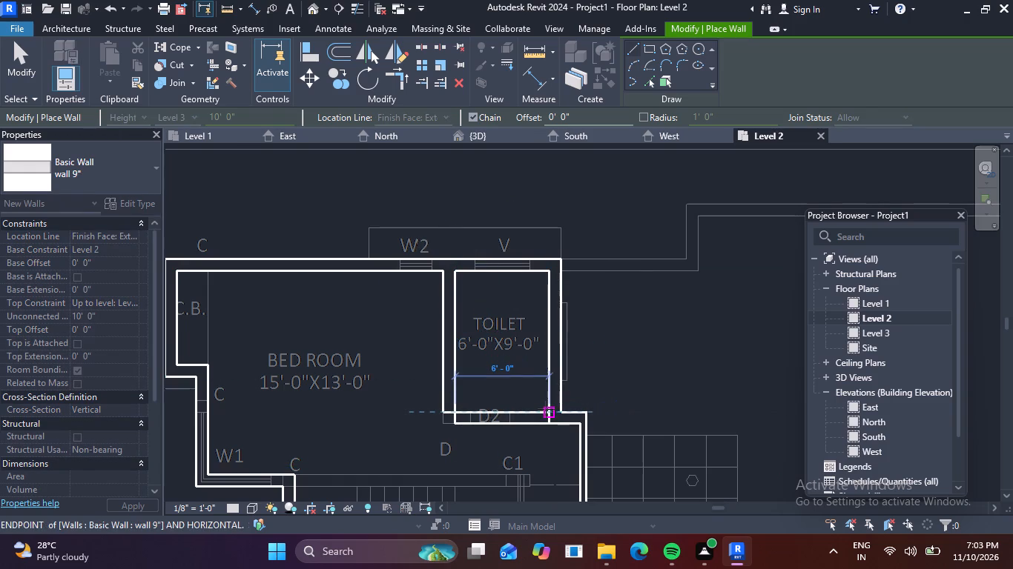
{"action": "left_click", "coordinate": [546, 409]}
Draw a 9" wall between the 15'-0"X13'-0" bedroom and the staircase, from corner C to the far edge of column C1.
{"action": "middle_click_drag", "start_coordinate": [486, 423], "coordinate": [448, 202]}
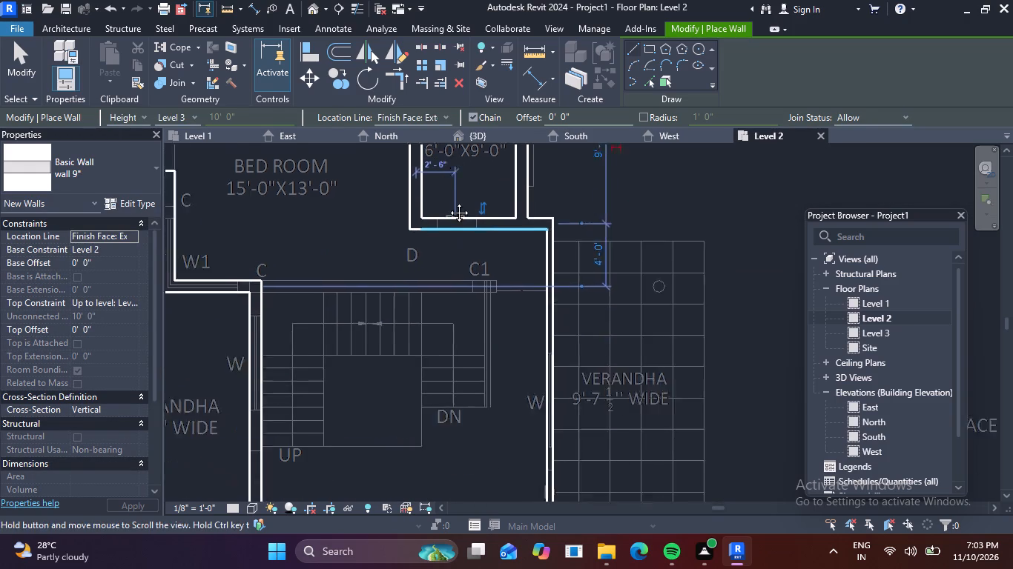
{"action": "middle_click_drag", "start_coordinate": [448, 202], "coordinate": [449, 197]}
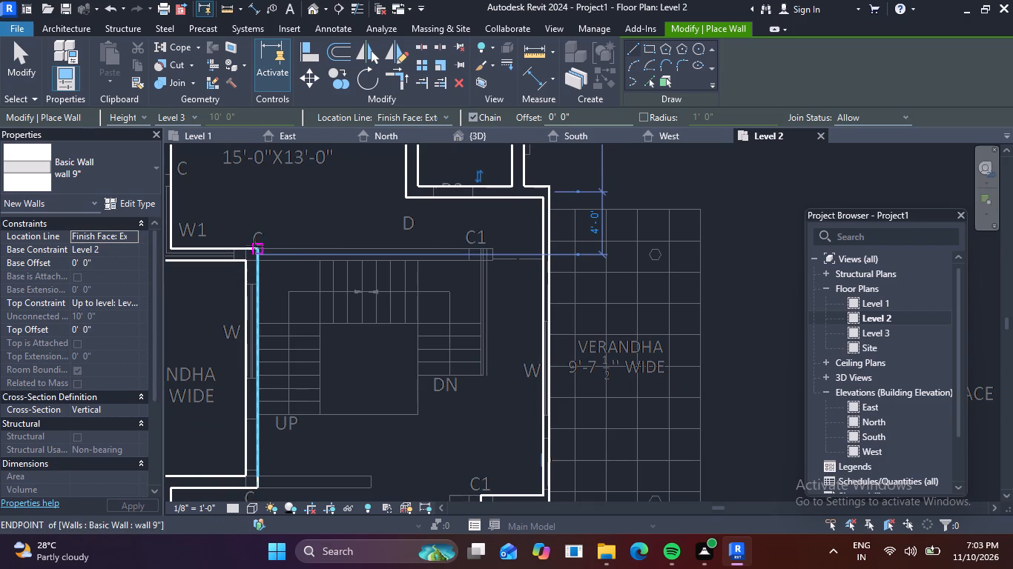
{"action": "left_click", "coordinate": [254, 246]}
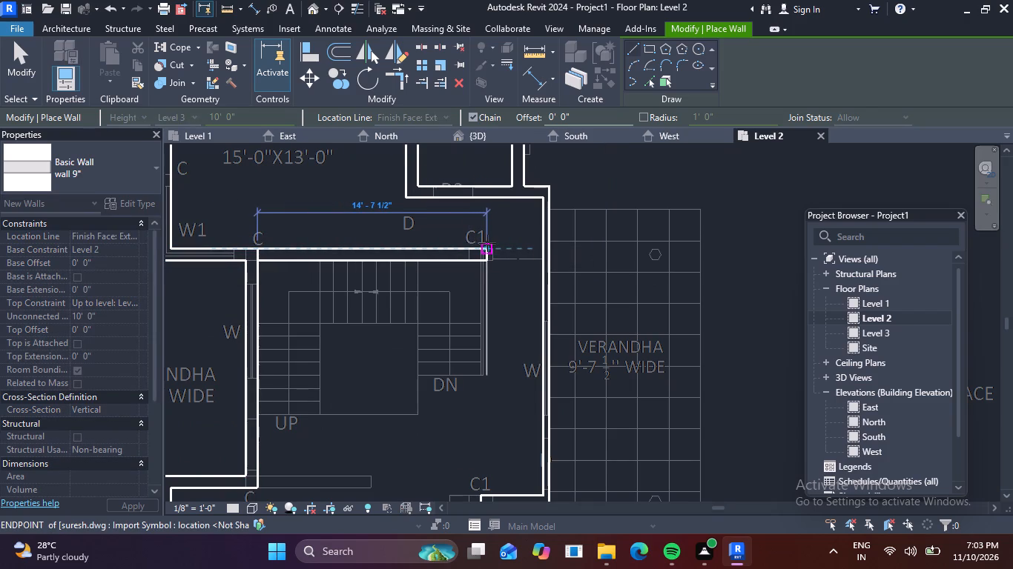
{"action": "left_click", "coordinate": [491, 246]}
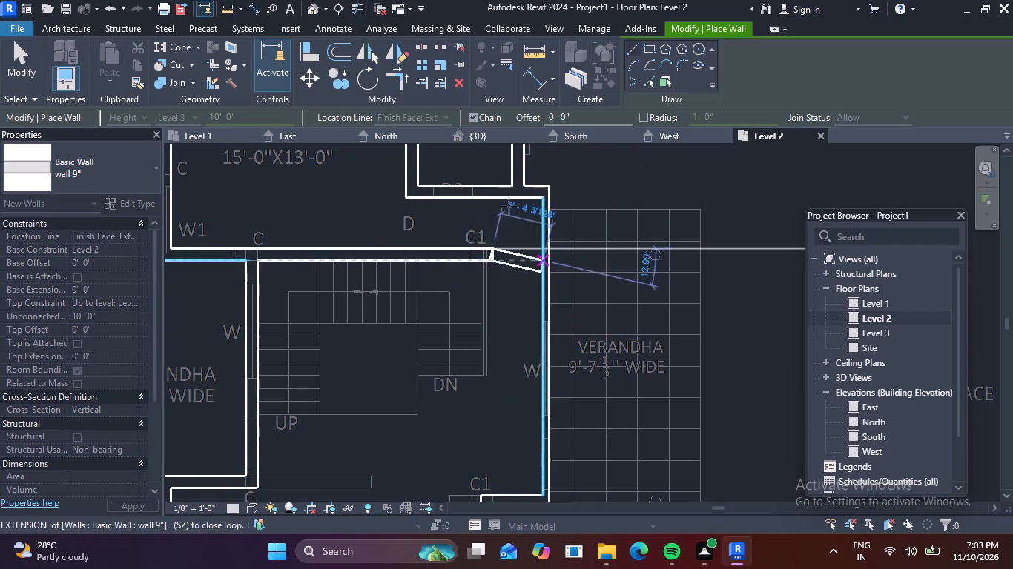
{"action": "key", "text": "Escape"}
Draw a 9" wall 7'-3" long from corner C along the 12'-0"X15'-0" bedroom's staircase side, ending at door D.
{"action": "scroll", "coordinate": [423, 290], "scroll_direction": "down", "scroll_amount": 2}
{"action": "middle_click_drag", "start_coordinate": [446, 343], "coordinate": [443, 293]}
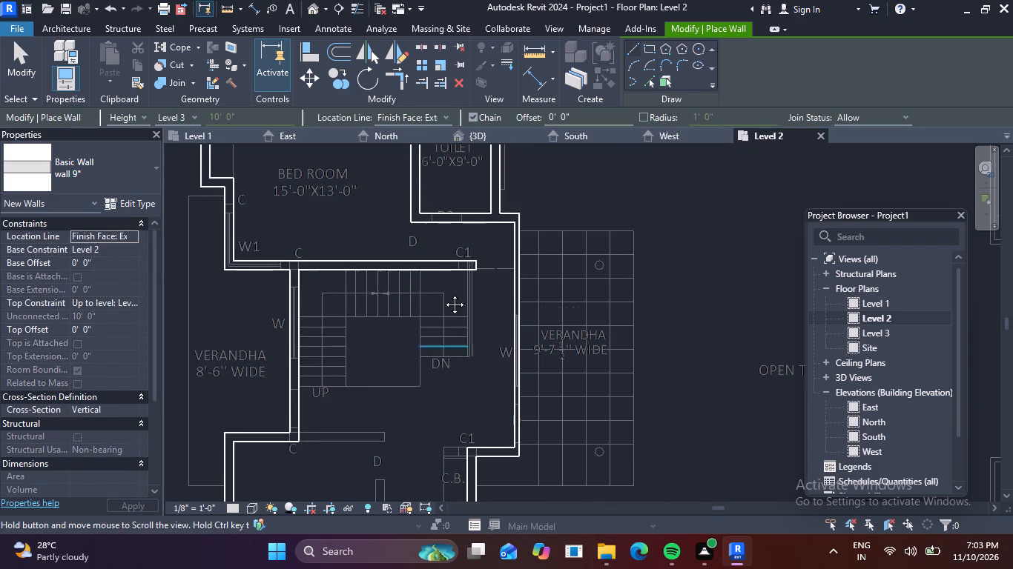
{"action": "middle_click_drag", "start_coordinate": [443, 293], "coordinate": [440, 199]}
{"action": "scroll", "coordinate": [267, 317], "scroll_direction": "up", "scroll_amount": 4}
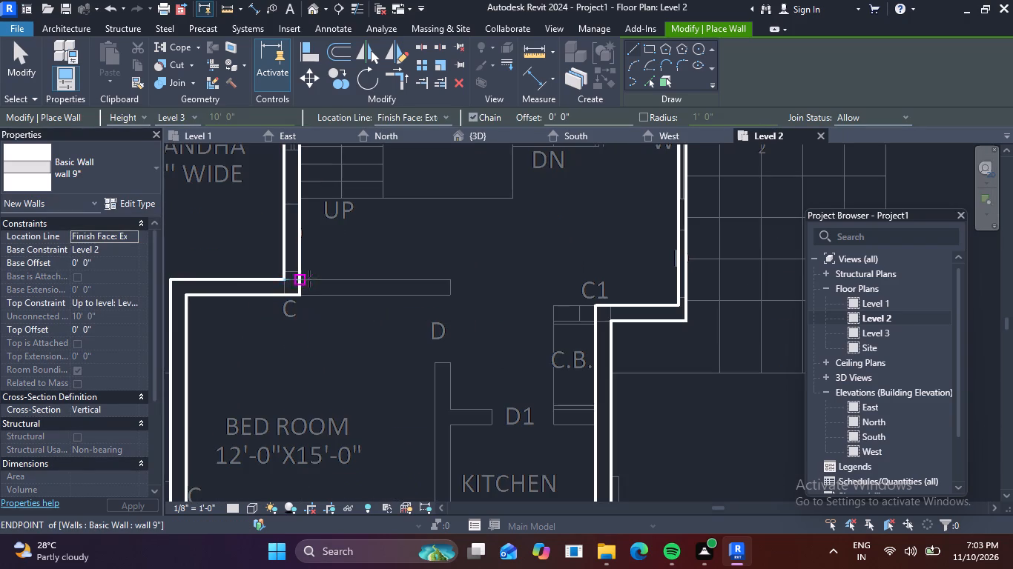
{"action": "left_click", "coordinate": [304, 276]}
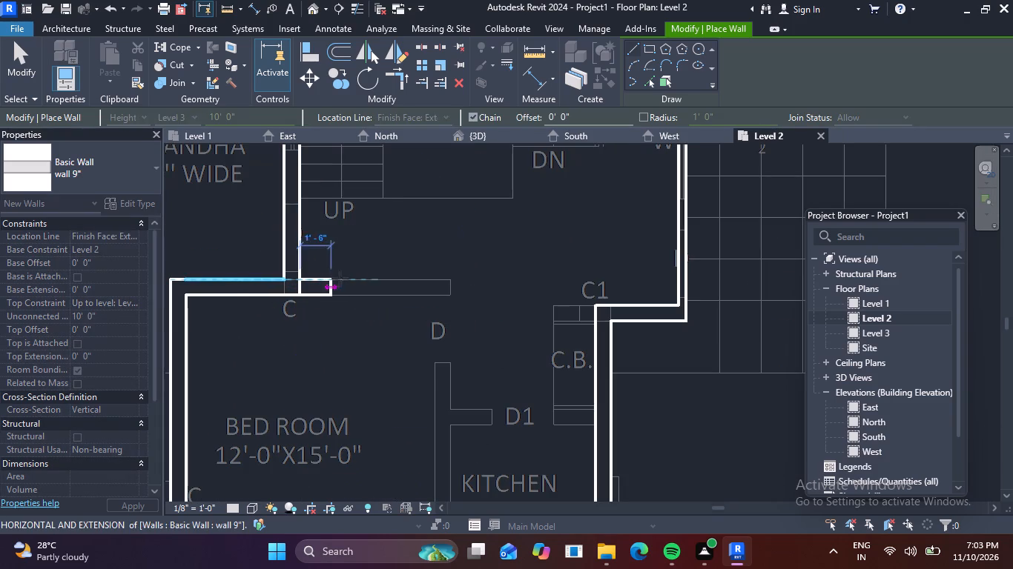
{"action": "left_click", "coordinate": [449, 276]}
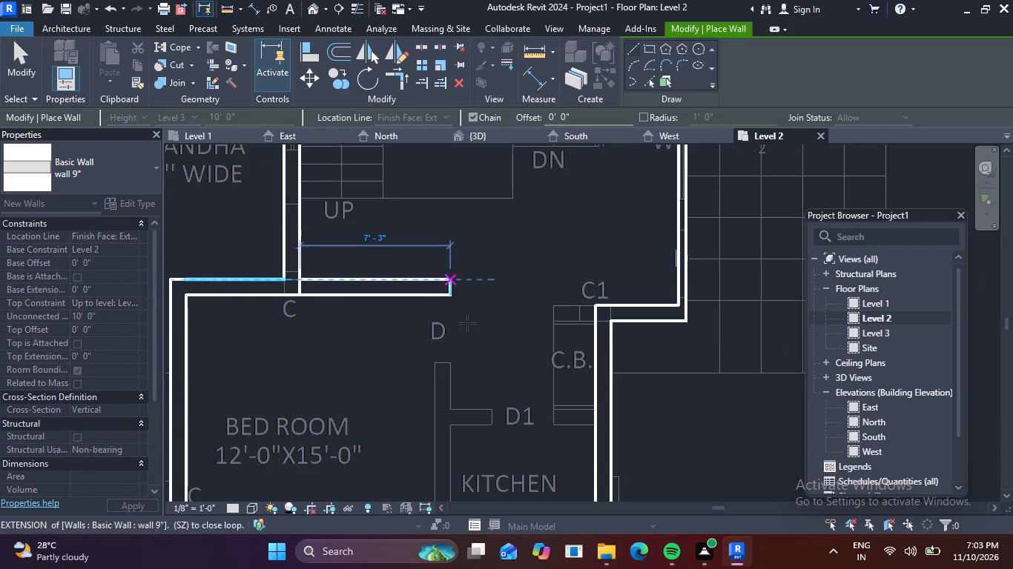
{"action": "key", "text": "Escape"}
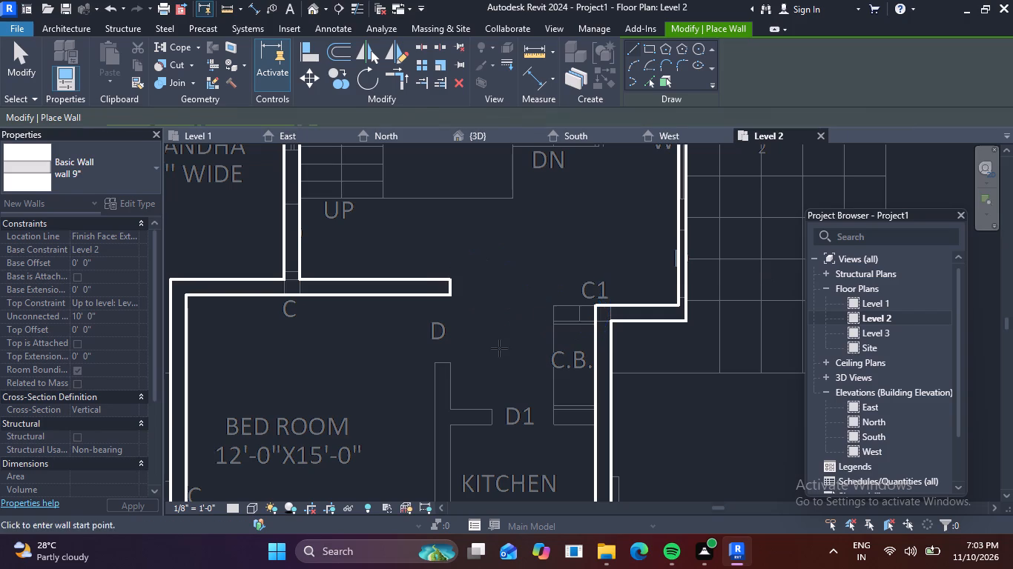
Draw 9" walls between the 12'-0"X15'-0" bedroom and kitchen up to door D, and 7'-0" across the kitchen's D1 side.
{"action": "middle_click_drag", "start_coordinate": [498, 336], "coordinate": [515, 167]}
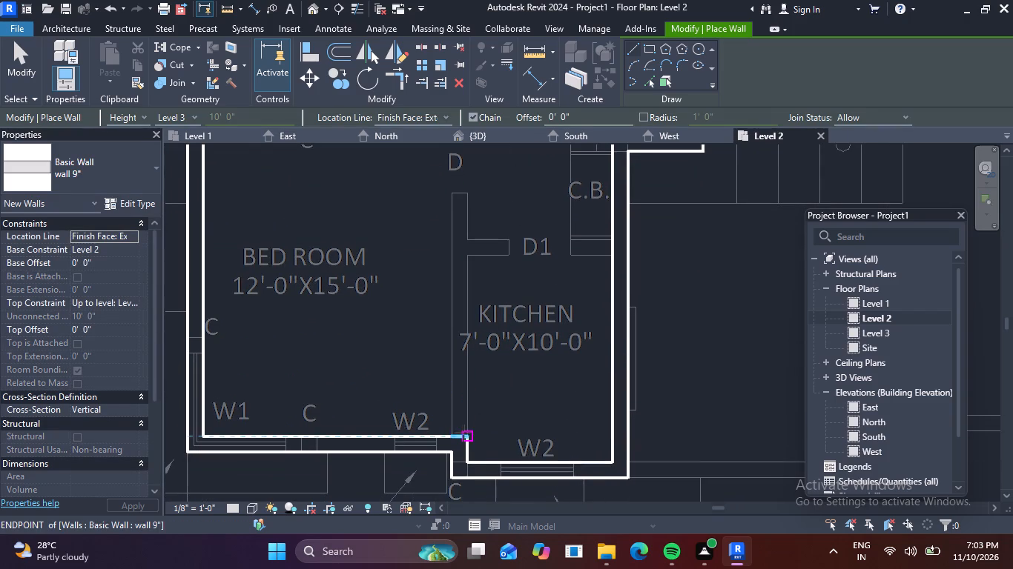
{"action": "left_click", "coordinate": [463, 433]}
{"action": "key", "text": "space"}
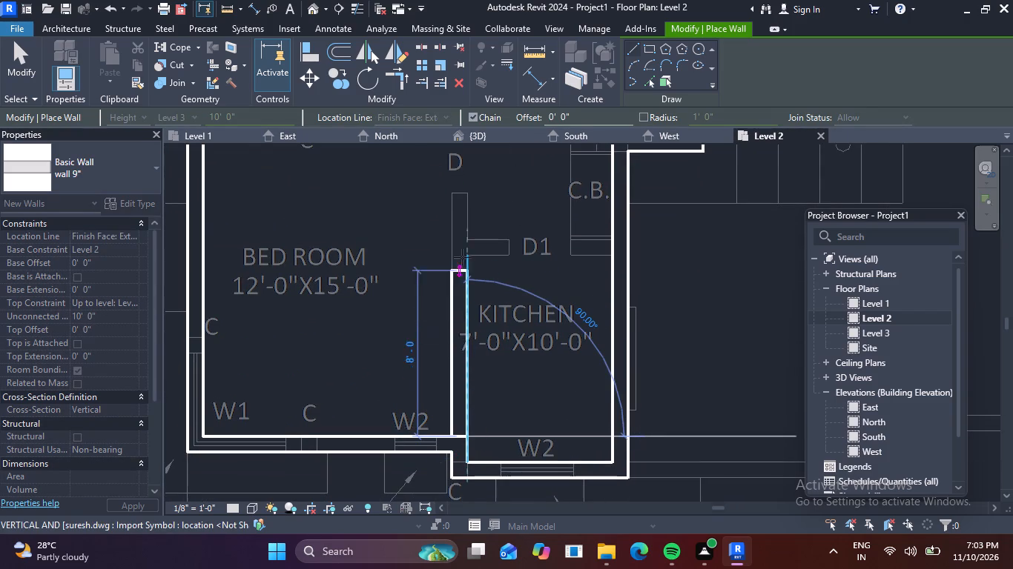
{"action": "left_click", "coordinate": [468, 192]}
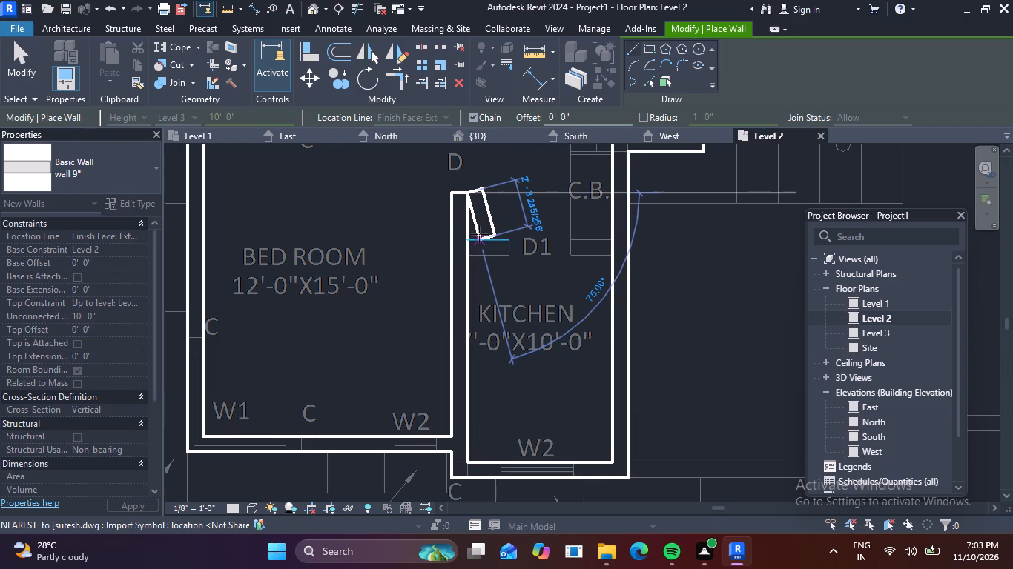
{"action": "key", "text": "Escape"}
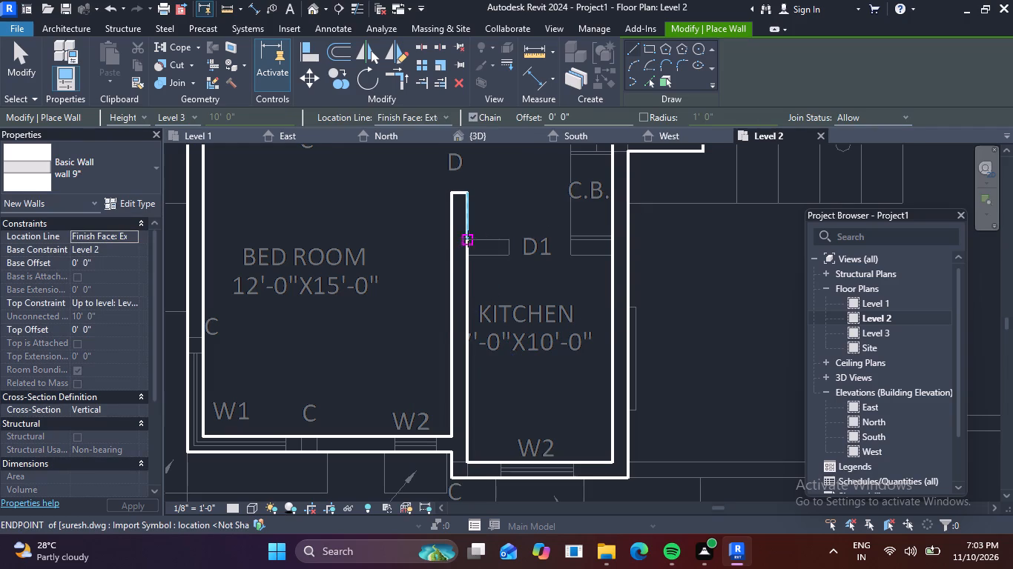
{"action": "left_click", "coordinate": [468, 239]}
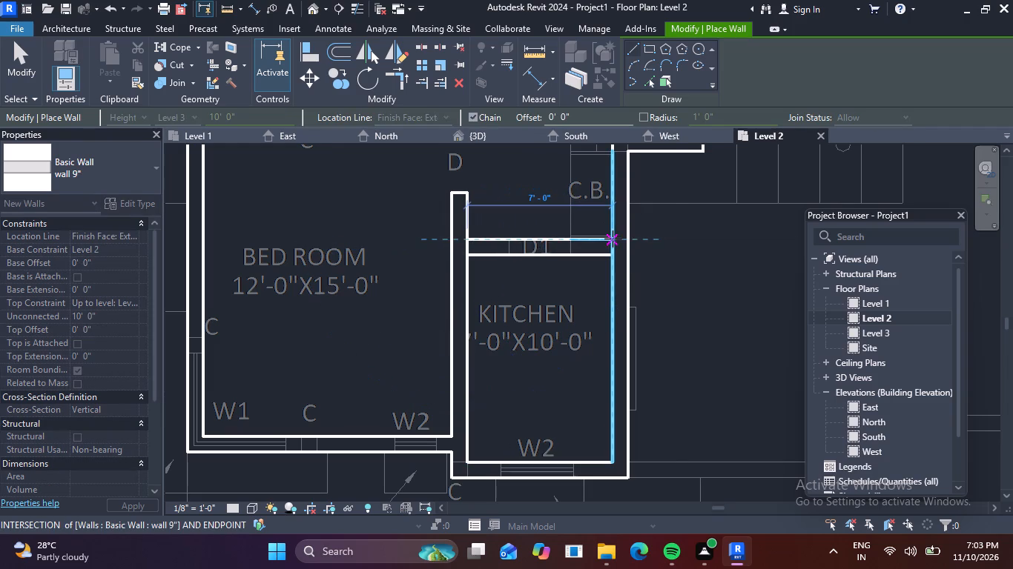
{"action": "left_click", "coordinate": [613, 239]}
{"action": "key", "text": "Escape"}
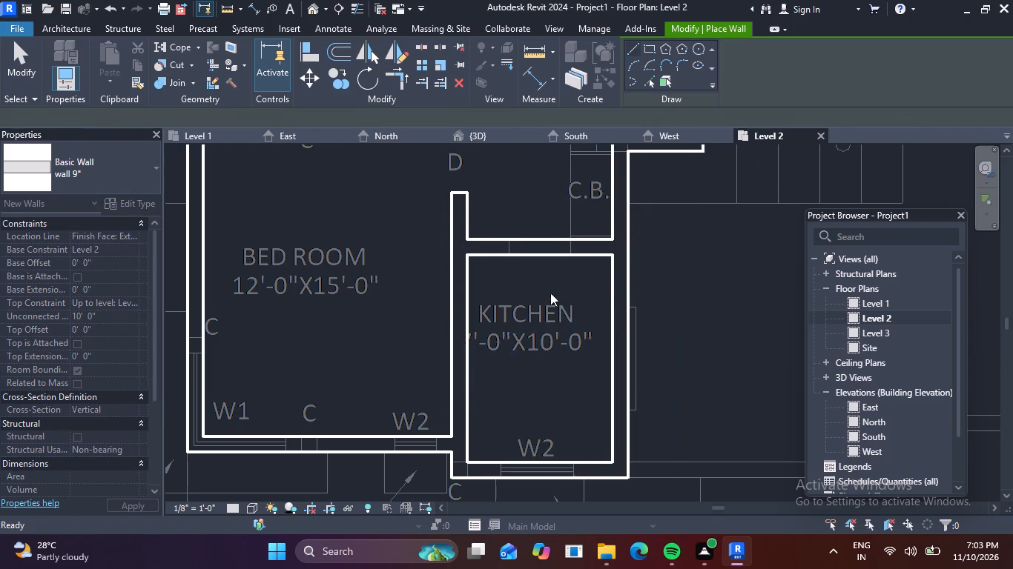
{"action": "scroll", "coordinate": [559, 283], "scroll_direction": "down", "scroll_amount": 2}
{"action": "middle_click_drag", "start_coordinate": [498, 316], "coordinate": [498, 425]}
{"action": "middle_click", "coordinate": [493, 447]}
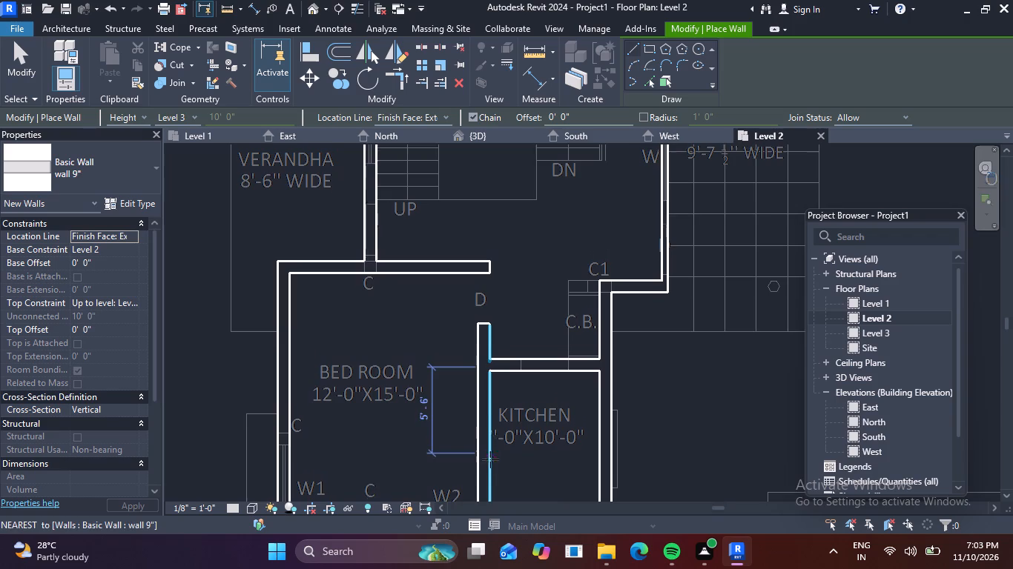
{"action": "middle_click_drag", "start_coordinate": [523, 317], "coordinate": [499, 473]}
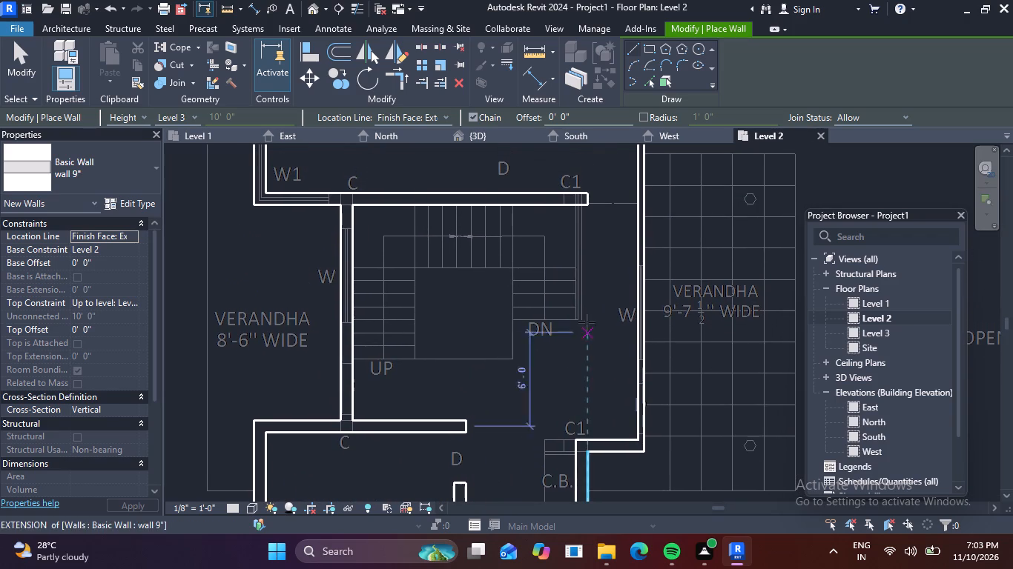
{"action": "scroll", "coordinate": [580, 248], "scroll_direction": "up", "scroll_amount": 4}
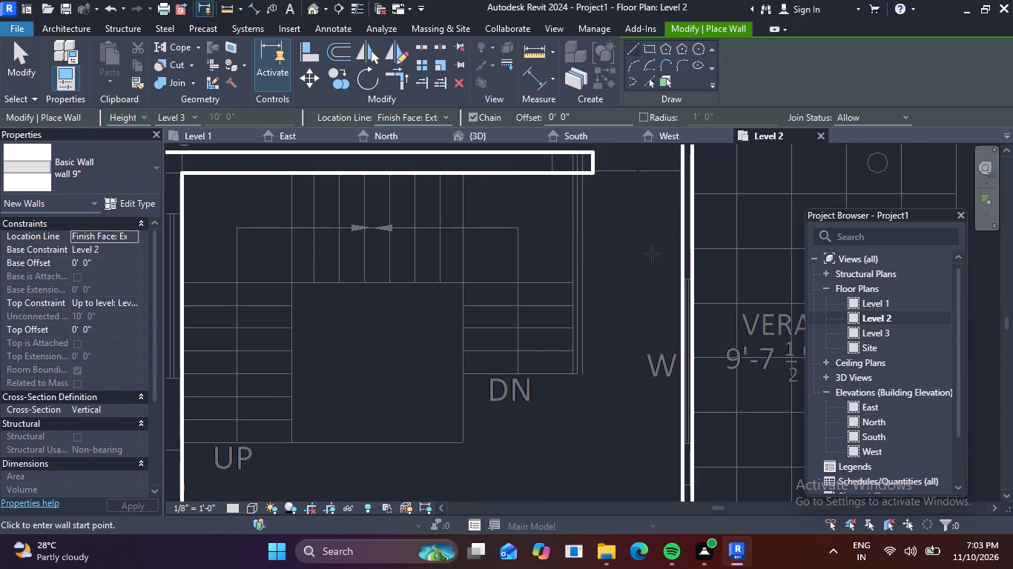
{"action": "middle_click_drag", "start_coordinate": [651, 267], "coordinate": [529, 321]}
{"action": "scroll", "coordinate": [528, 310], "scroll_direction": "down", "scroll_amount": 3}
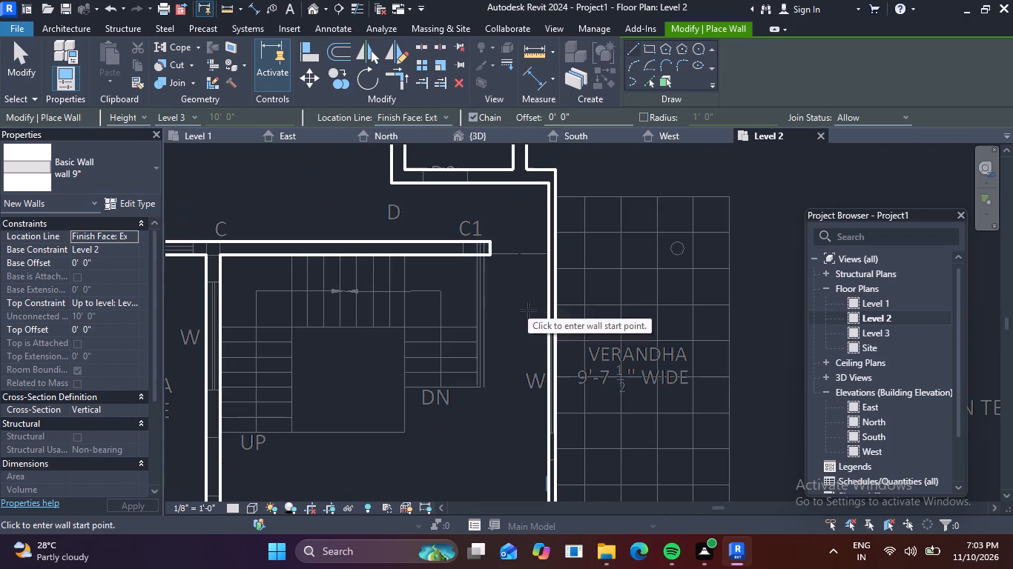
Check the 9" and 4.5" walls around the first-floor bedrooms, toilet, staircase and kitchen in the Level 2 plan, and end wall placement.
{"action": "scroll", "coordinate": [512, 254], "scroll_direction": "up", "scroll_amount": 3}
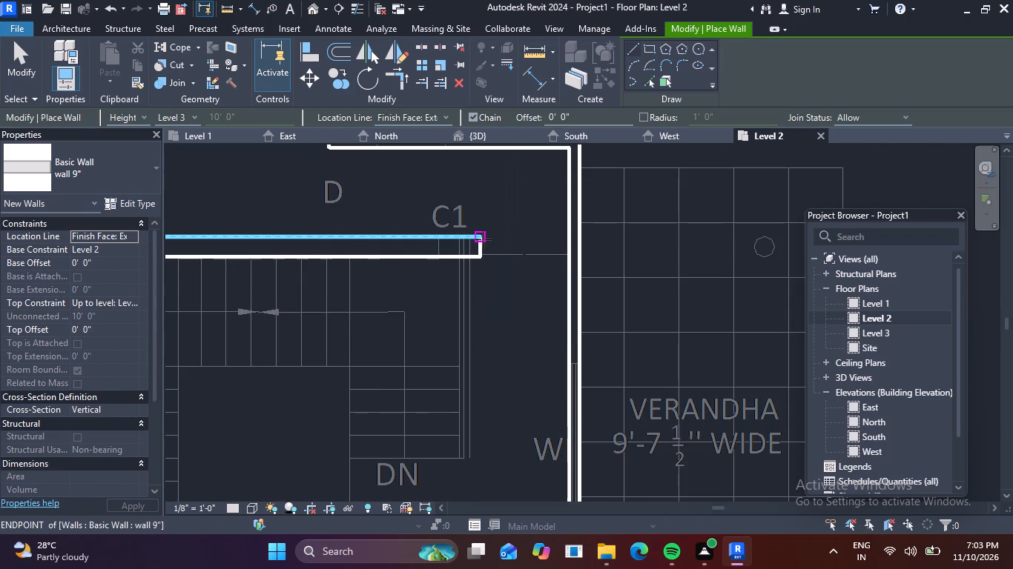
{"action": "scroll", "coordinate": [527, 303], "scroll_direction": "down", "scroll_amount": 6}
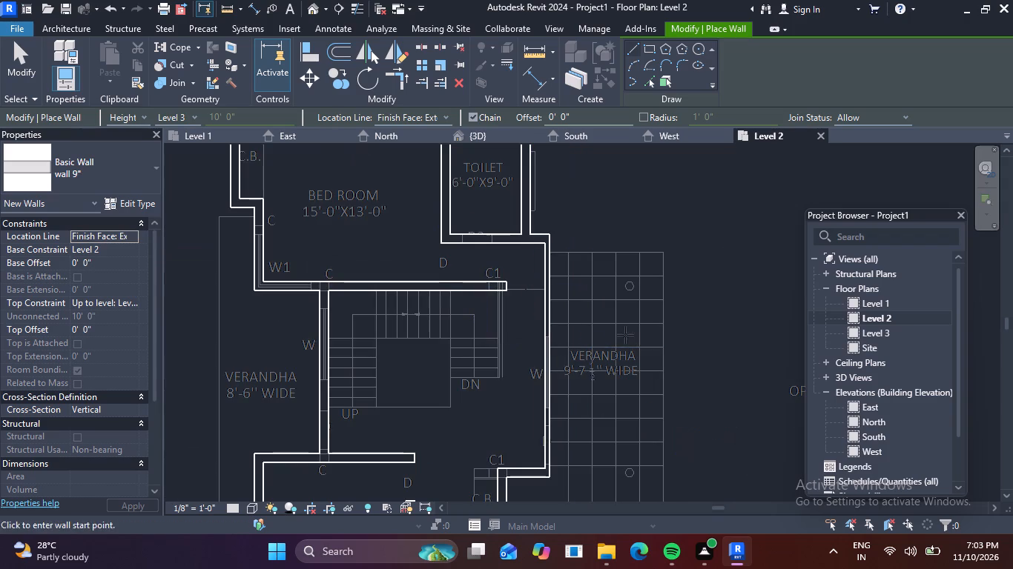
{"action": "scroll", "coordinate": [550, 343], "scroll_direction": "down", "scroll_amount": 4}
{"action": "scroll", "coordinate": [553, 317], "scroll_direction": "up", "scroll_amount": 5}
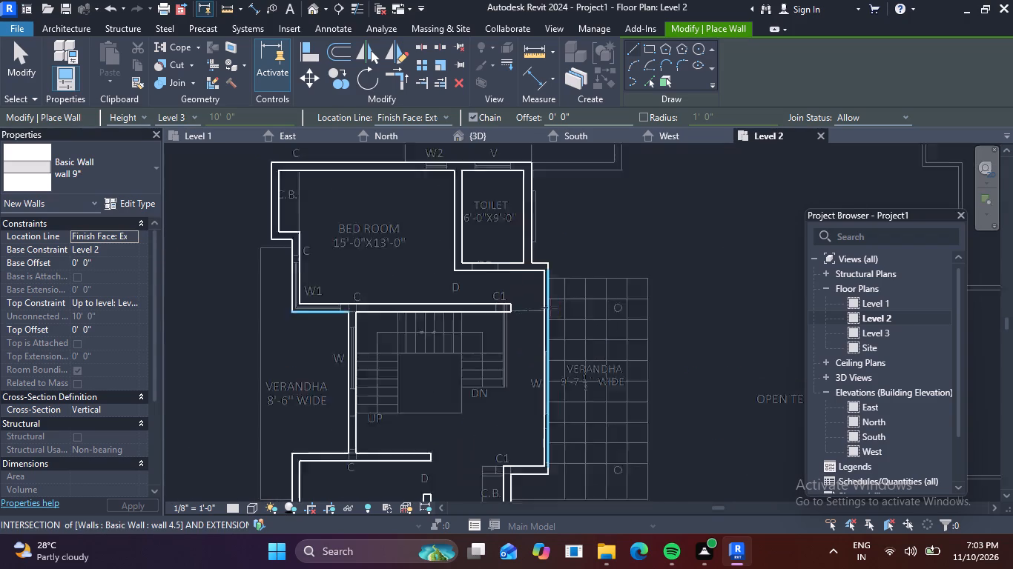
{"action": "scroll", "coordinate": [516, 310], "scroll_direction": "up", "scroll_amount": 5}
{"action": "scroll", "coordinate": [527, 331], "scroll_direction": "down", "scroll_amount": 3}
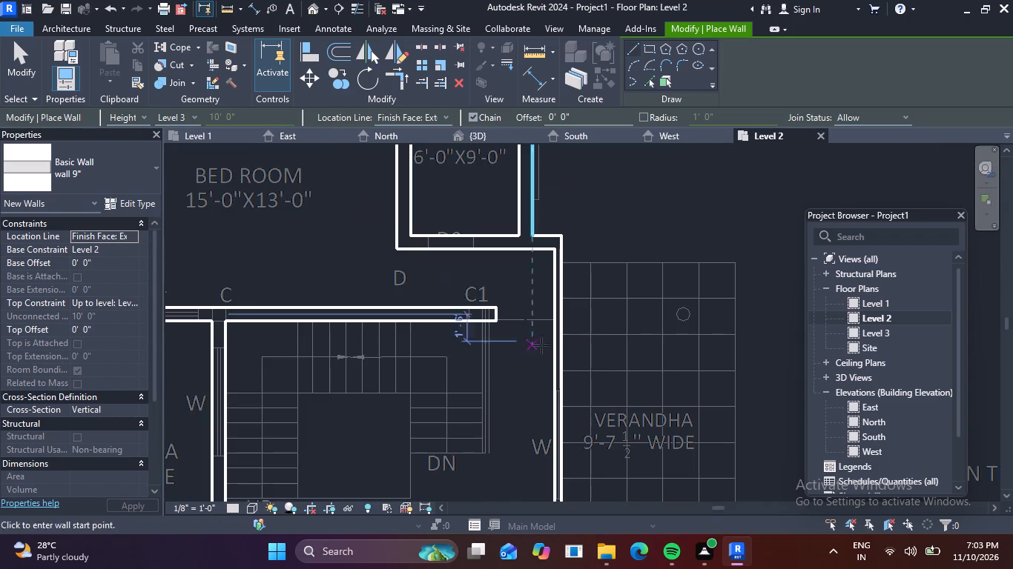
{"action": "scroll", "coordinate": [585, 337], "scroll_direction": "down", "scroll_amount": 6}
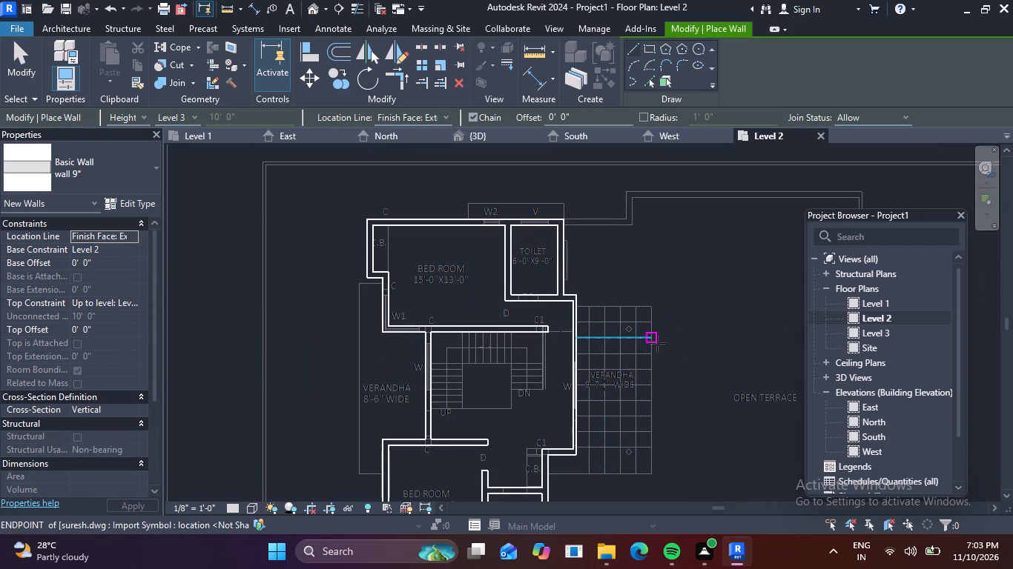
{"action": "middle_click_drag", "start_coordinate": [652, 341], "coordinate": [656, 203]}
{"action": "scroll", "coordinate": [624, 268], "scroll_direction": "down", "scroll_amount": 2}
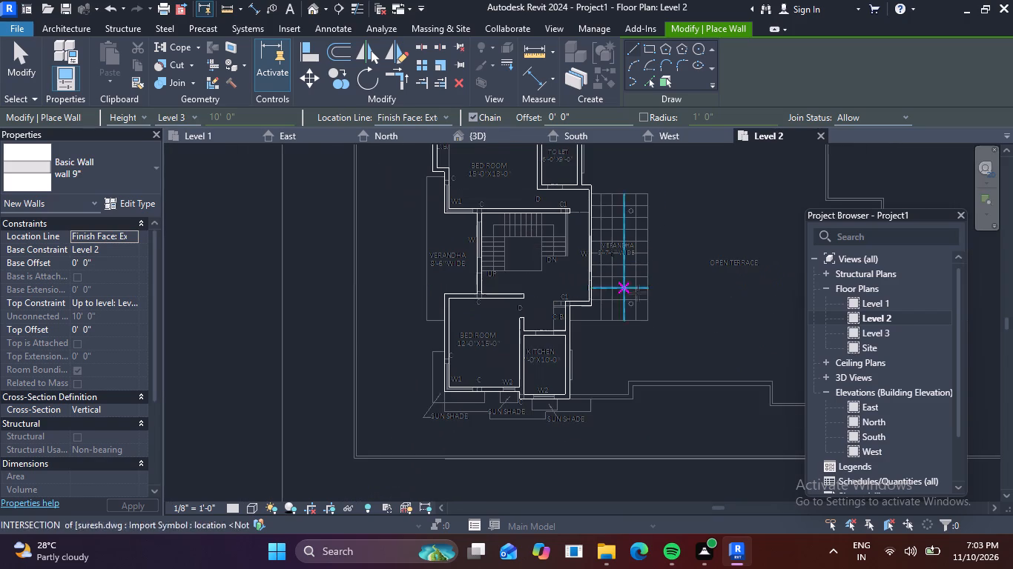
{"action": "middle_click_drag", "start_coordinate": [658, 323], "coordinate": [647, 370]}
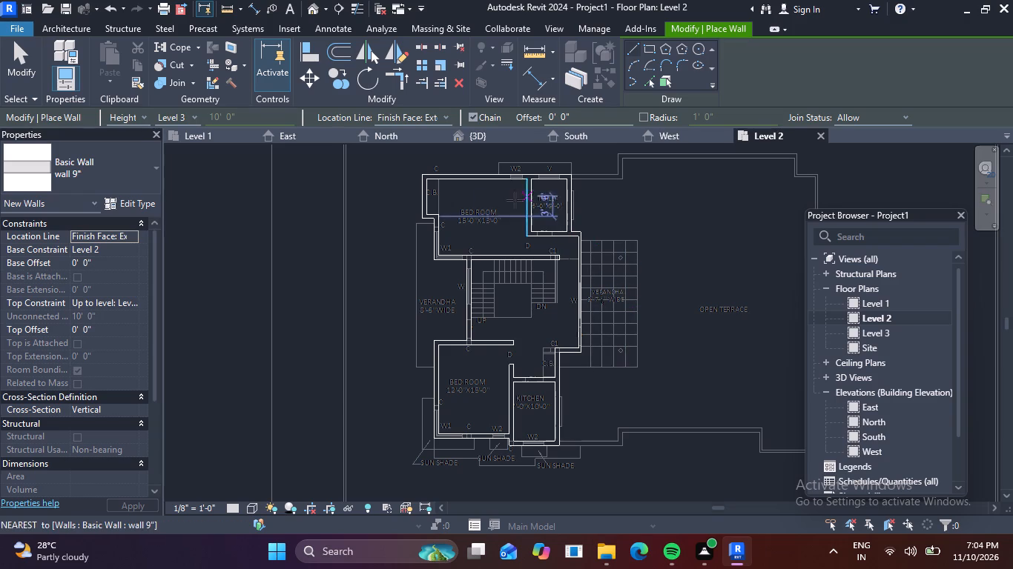
{"action": "key", "text": "Escape"}
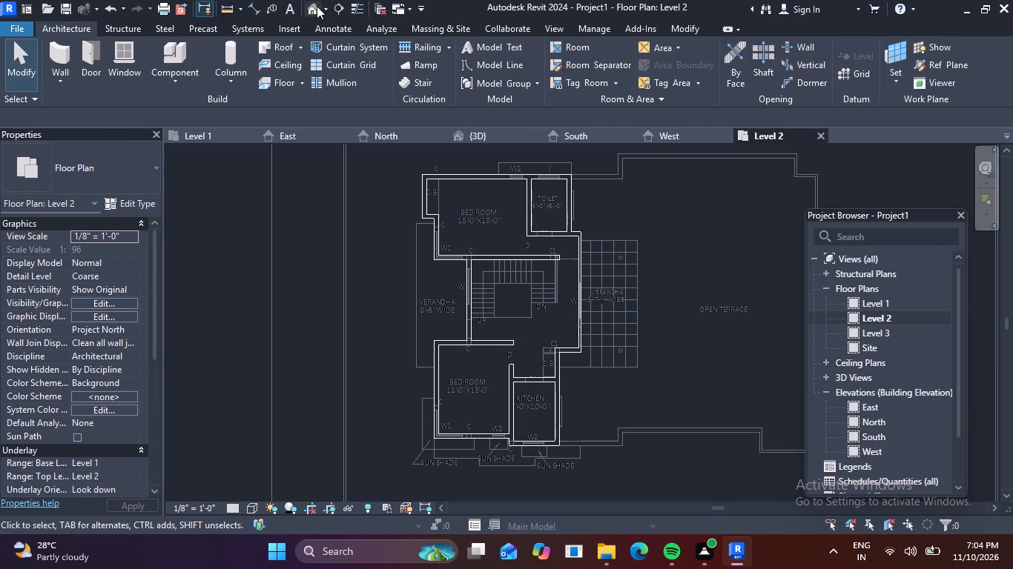
Examine how the ground-floor building and the first-floor walls sit relative to each other in the 3D view and East elevation.
{"action": "left_click", "coordinate": [316, 6]}
{"action": "scroll", "coordinate": [564, 292], "scroll_direction": "down", "scroll_amount": 5}
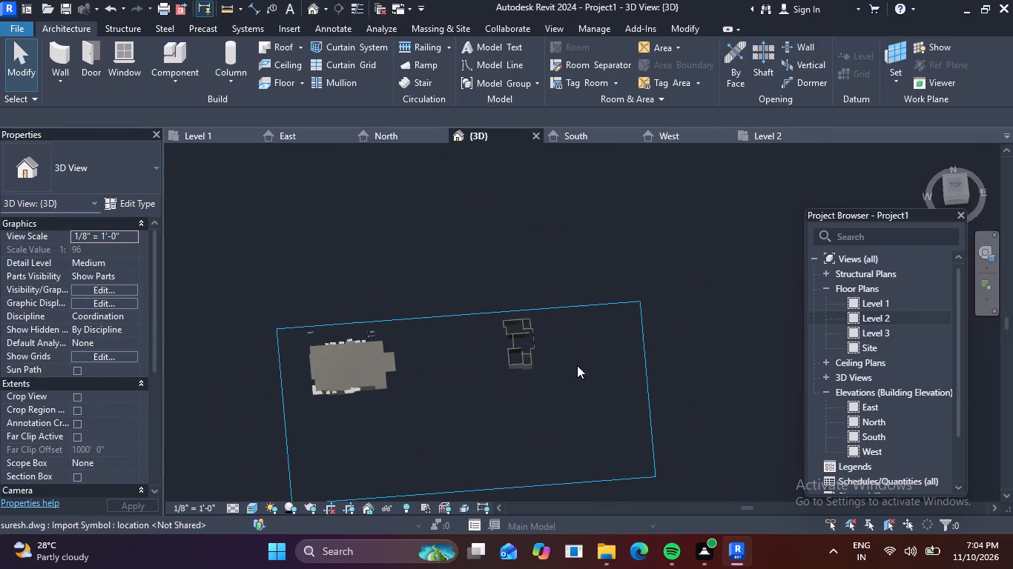
{"action": "left_click", "coordinate": [288, 132]}
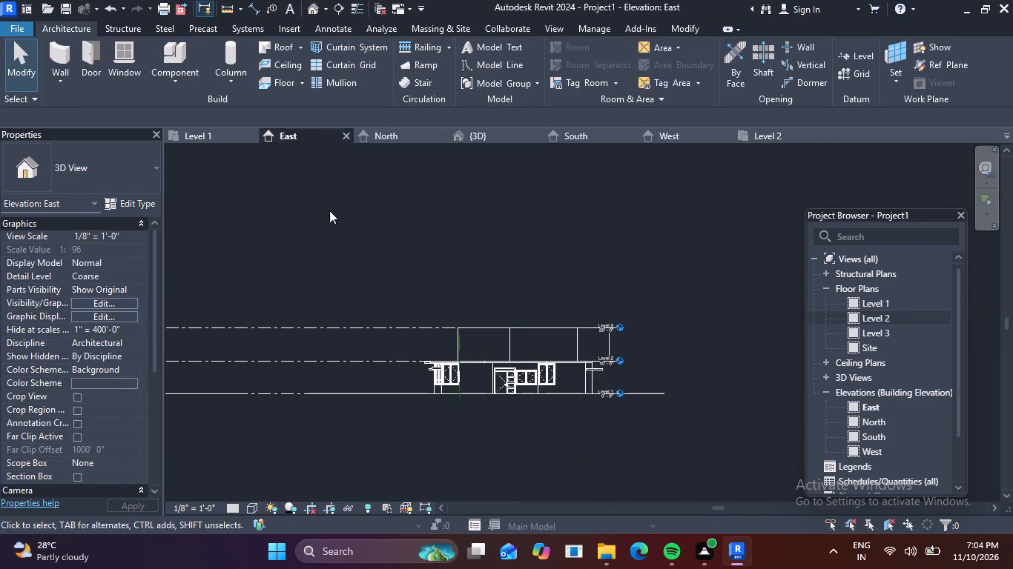
{"action": "scroll", "coordinate": [490, 376], "scroll_direction": "up", "scroll_amount": 4}
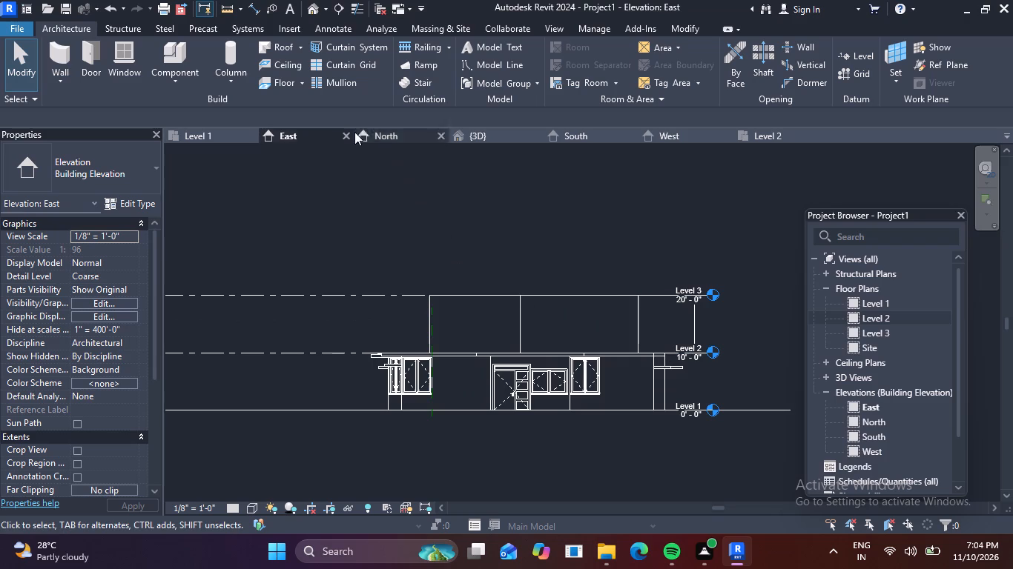
{"action": "scroll", "coordinate": [489, 232], "scroll_direction": "down", "scroll_amount": 5}
{"action": "scroll", "coordinate": [383, 310], "scroll_direction": "down", "scroll_amount": 2}
{"action": "scroll", "coordinate": [632, 297], "scroll_direction": "up", "scroll_amount": 1}
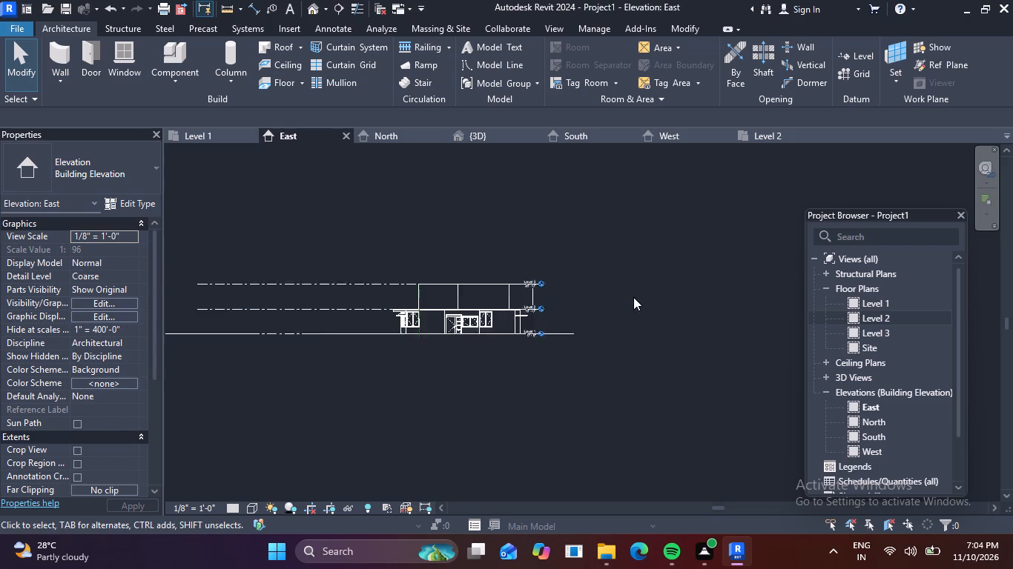
{"action": "scroll", "coordinate": [633, 297], "scroll_direction": "up", "scroll_amount": 2}
{"action": "scroll", "coordinate": [888, 321], "scroll_direction": "up", "scroll_amount": 4}
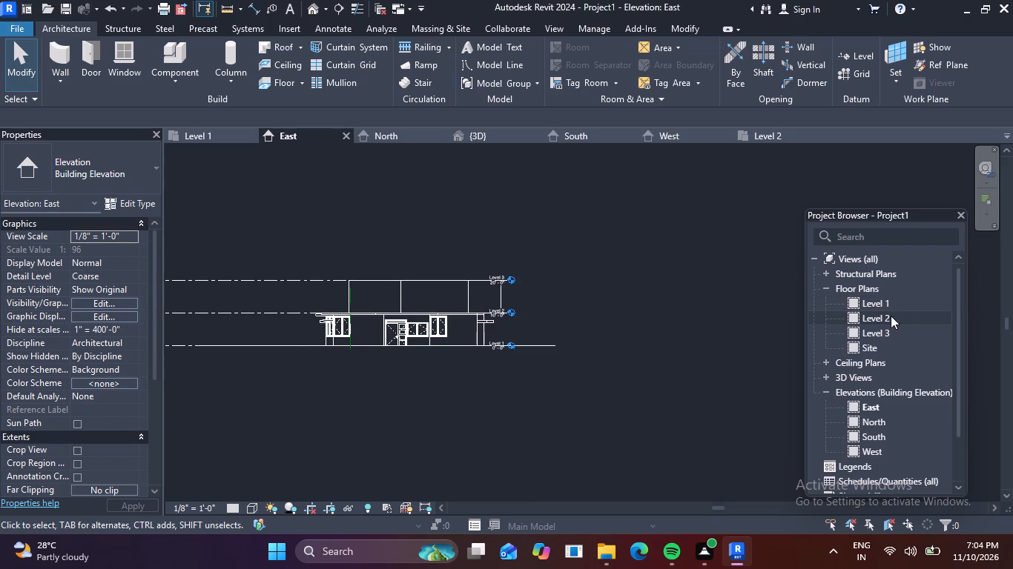
{"action": "left_click", "coordinate": [311, 8]}
{"action": "scroll", "coordinate": [480, 325], "scroll_direction": "down", "scroll_amount": 2}
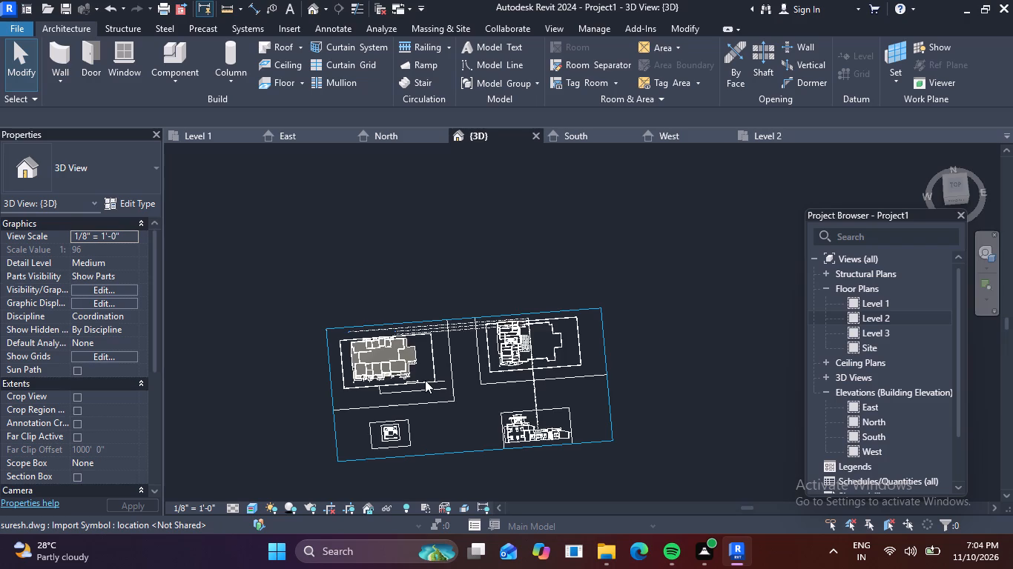
{"action": "middle_click_drag", "start_coordinate": [423, 375], "coordinate": [438, 325], "text": "shift"}
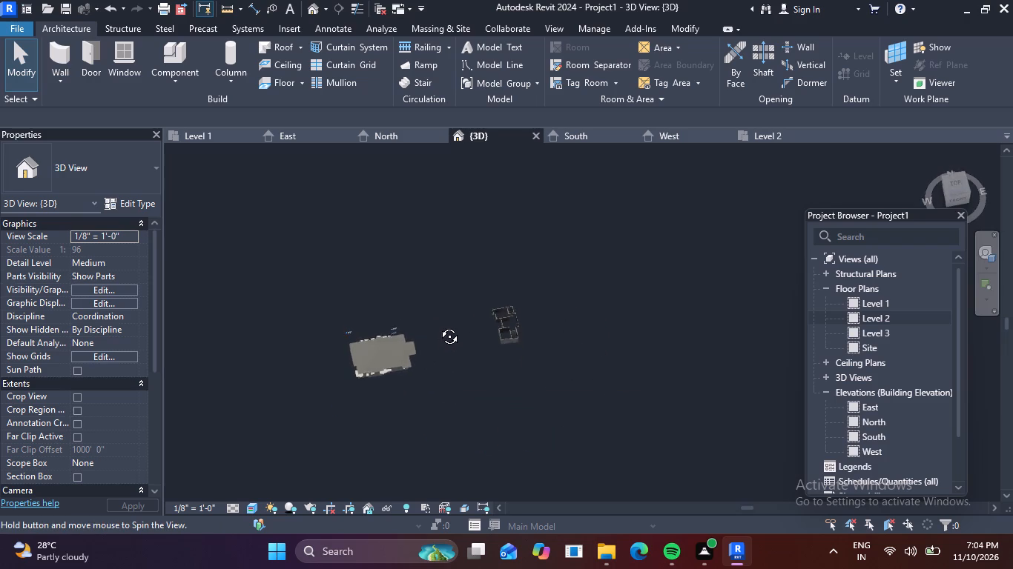
{"action": "middle_click_drag", "start_coordinate": [438, 325], "coordinate": [410, 208], "text": "shift"}
{"action": "scroll", "coordinate": [514, 359], "scroll_direction": "up", "scroll_amount": 6}
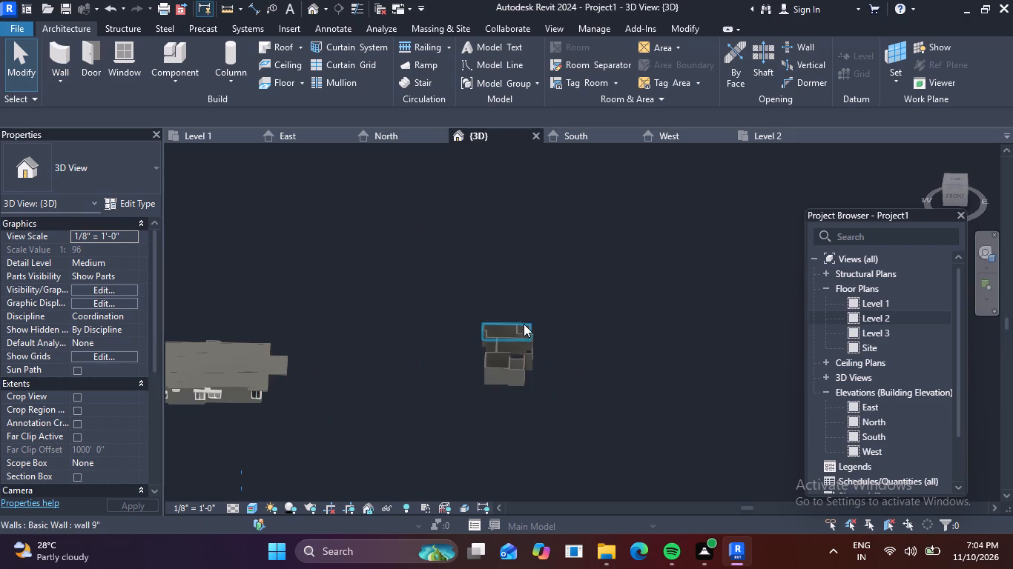
{"action": "scroll", "coordinate": [555, 350], "scroll_direction": "up", "scroll_amount": 4}
{"action": "middle_click_drag", "start_coordinate": [566, 367], "coordinate": [576, 319]}
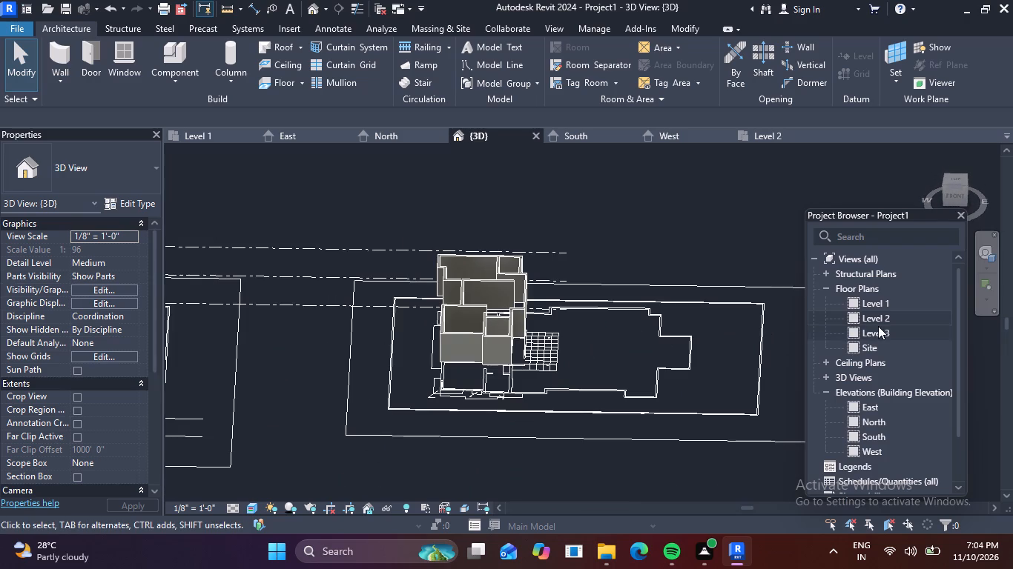
Inspect the ground-floor building, first-floor walls and level lines in the North elevation.
{"action": "left_click", "coordinate": [385, 142]}
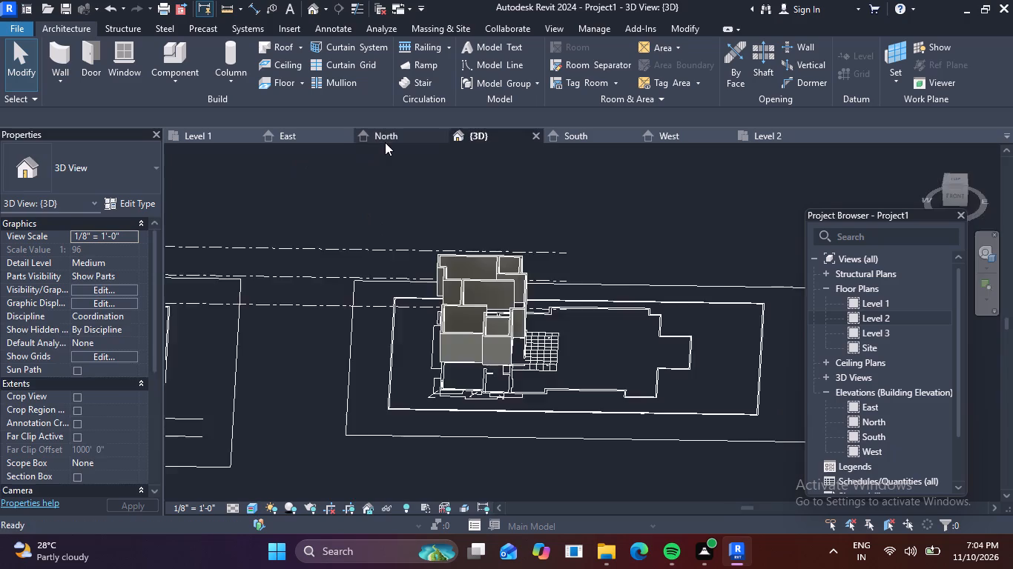
{"action": "scroll", "coordinate": [486, 264], "scroll_direction": "down", "scroll_amount": 8}
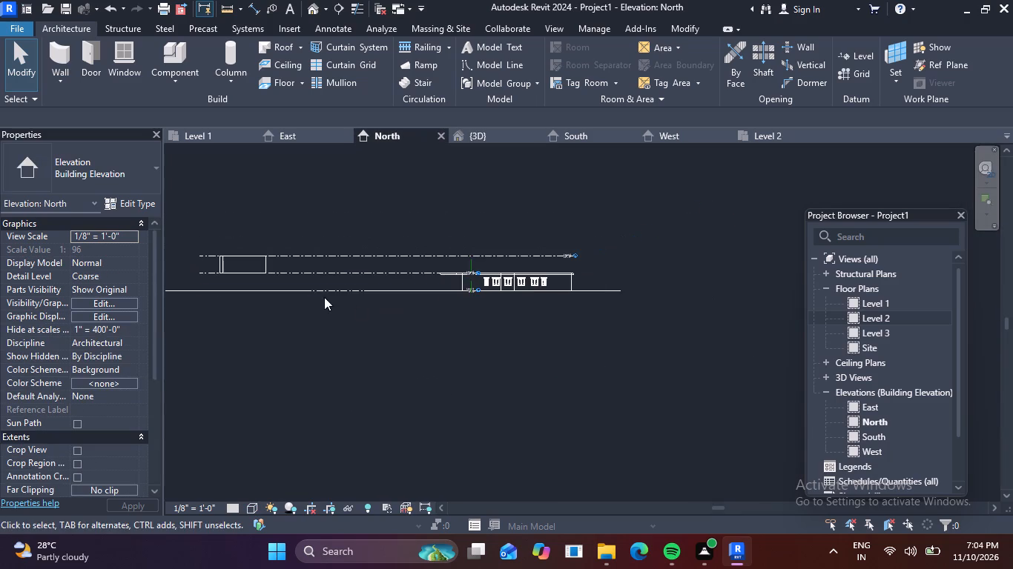
{"action": "scroll", "coordinate": [241, 257], "scroll_direction": "up", "scroll_amount": 5}
{"action": "middle_click_drag", "start_coordinate": [331, 261], "coordinate": [204, 260]}
{"action": "scroll", "coordinate": [634, 290], "scroll_direction": "up", "scroll_amount": 6}
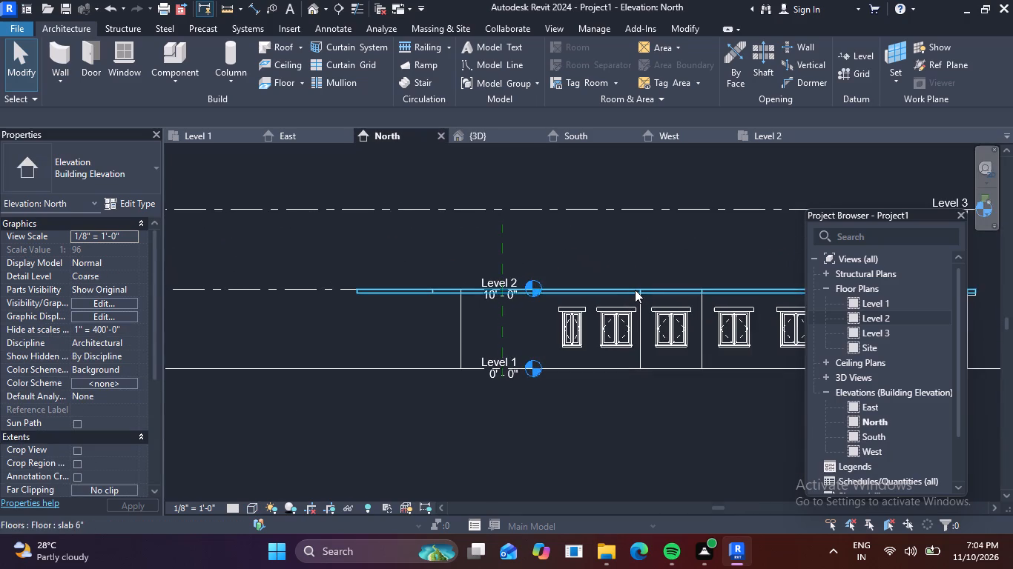
{"action": "scroll", "coordinate": [507, 325], "scroll_direction": "down", "scroll_amount": 5}
{"action": "scroll", "coordinate": [579, 327], "scroll_direction": "down", "scroll_amount": 2}
{"action": "middle_click_drag", "start_coordinate": [579, 327], "coordinate": [468, 308]}
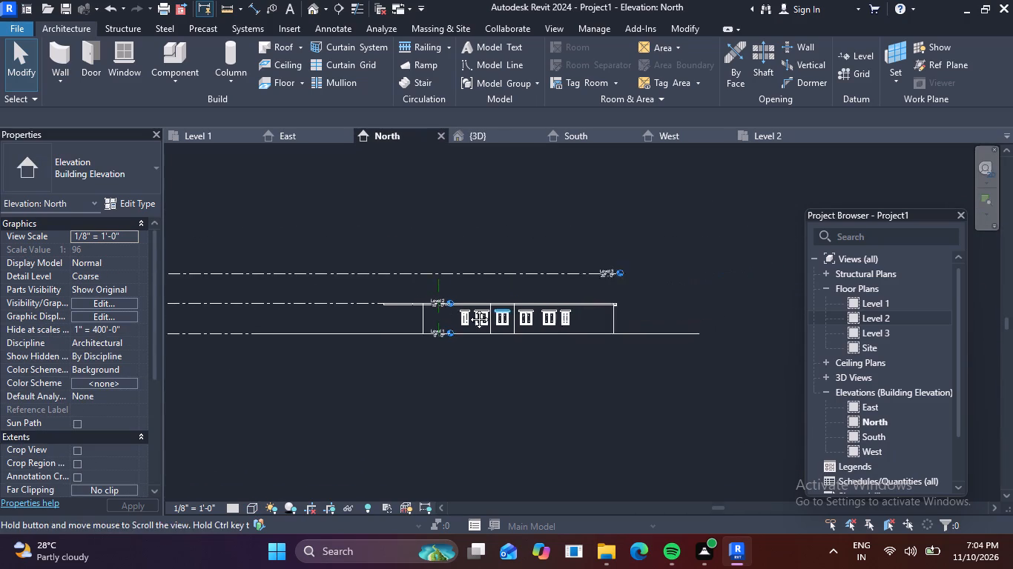
{"action": "middle_click_drag", "start_coordinate": [468, 308], "coordinate": [466, 305]}
{"action": "scroll", "coordinate": [569, 285], "scroll_direction": "up", "scroll_amount": 5}
In the North elevation, select the whole ground-floor building, exclude the Level 2 line, and nudge the selection horizontally toward the first-floor walls.
{"action": "left_click", "coordinate": [641, 336]}
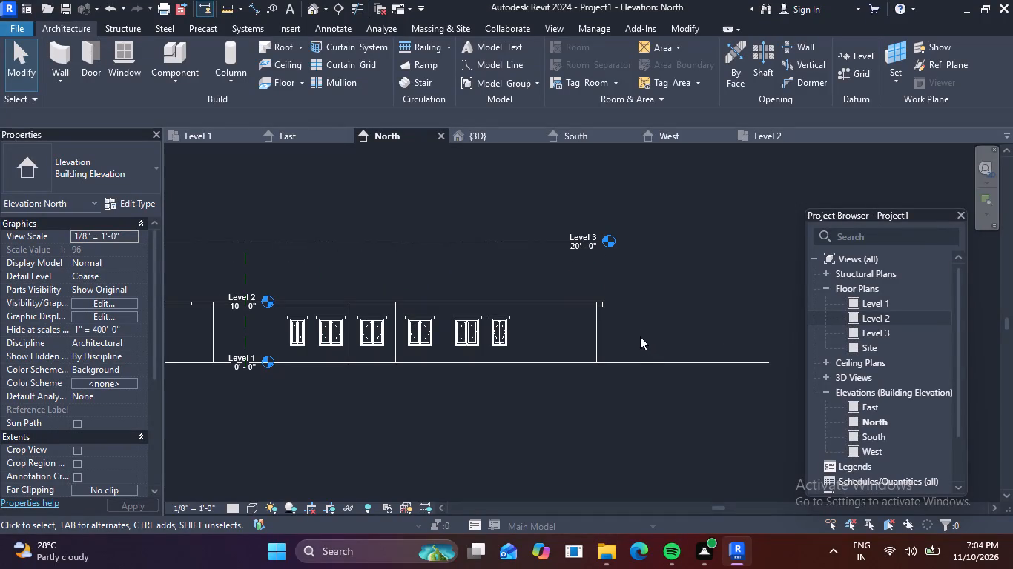
{"action": "left_click_drag", "start_coordinate": [645, 344], "coordinate": [323, 325]}
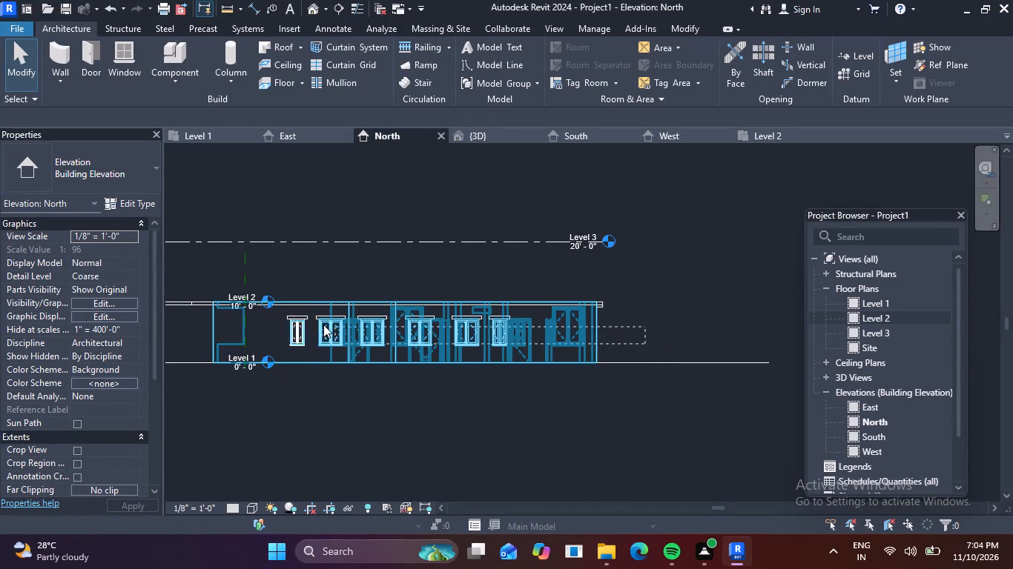
{"action": "left_click_drag", "start_coordinate": [323, 325], "coordinate": [185, 289]}
{"action": "scroll", "coordinate": [269, 266], "scroll_direction": "down", "scroll_amount": 2}
{"action": "middle_click_drag", "start_coordinate": [300, 269], "coordinate": [597, 286]}
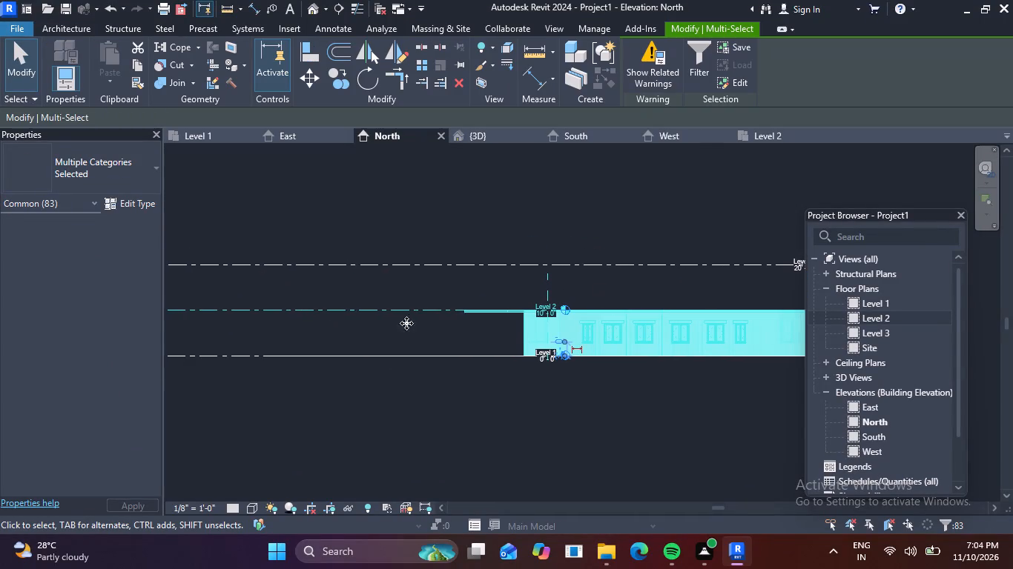
{"action": "left_click_drag", "start_coordinate": [393, 332], "coordinate": [376, 316], "text": "shift"}
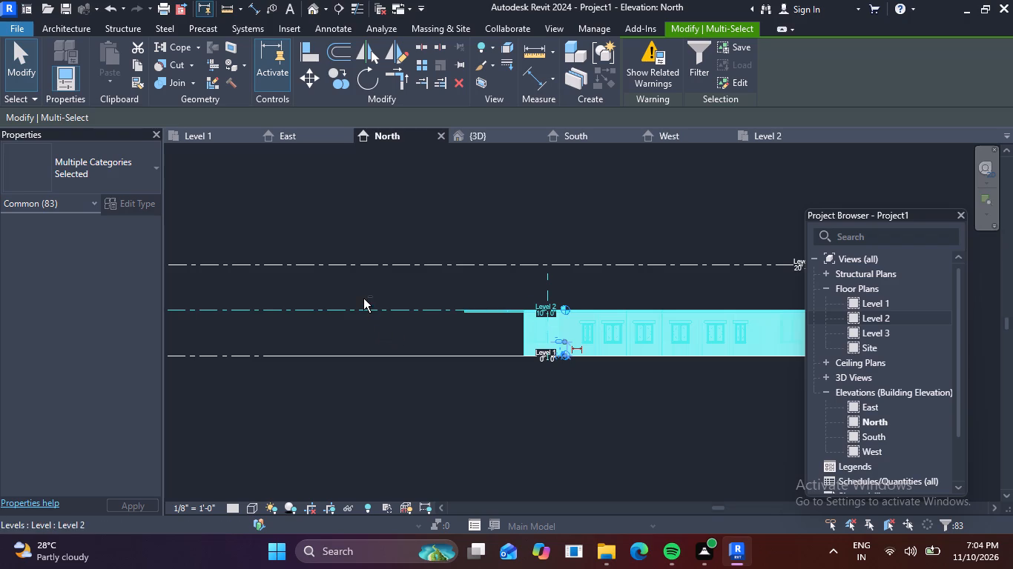
{"action": "left_click", "coordinate": [365, 308], "text": "shift"}
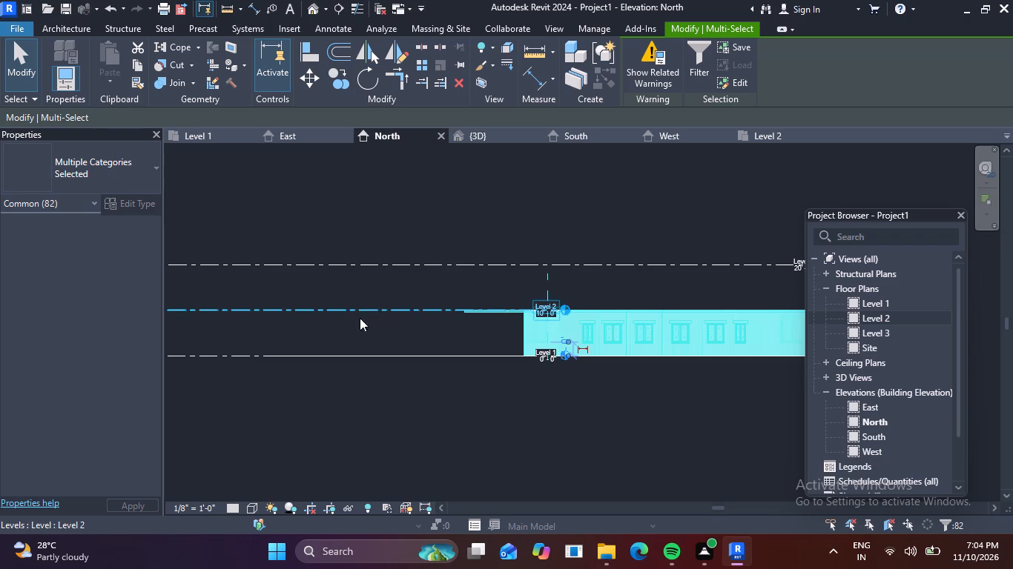
{"action": "scroll", "coordinate": [473, 350], "scroll_direction": "down", "scroll_amount": 3}
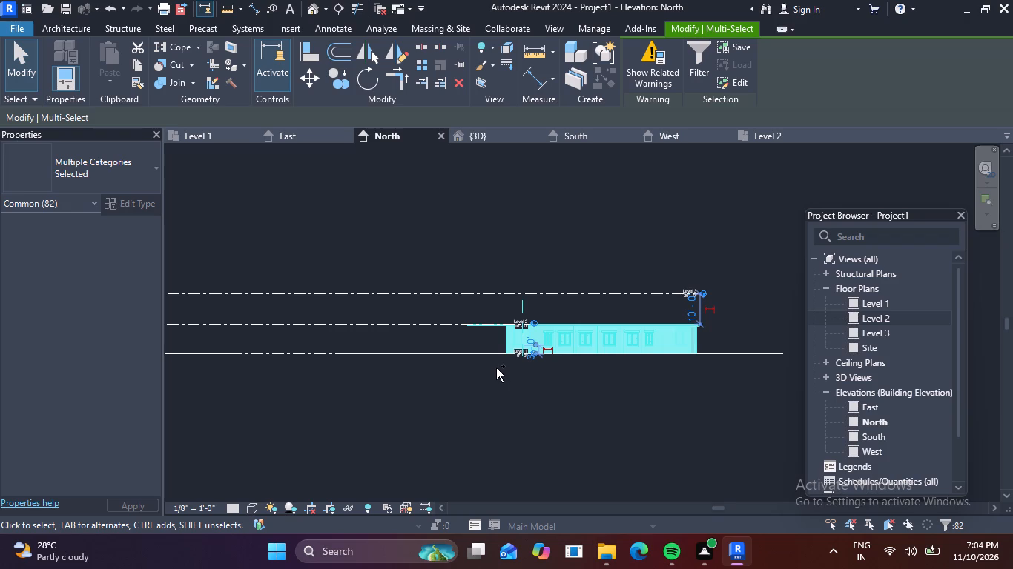
{"action": "key", "text": "ctrl+alt+Left"}
{"action": "key", "text": "ctrl+alt+Left"}
{"action": "key", "text": "ctrl+alt+Left"}
{"action": "key", "text": "ctrl+alt+Left"}
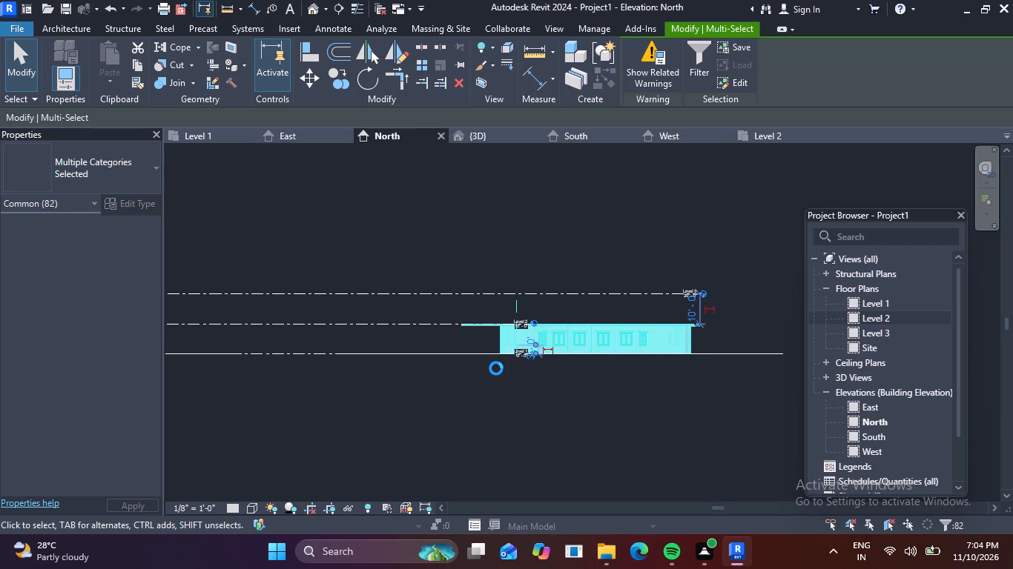
{"action": "key", "text": "ctrl+alt+Left"}
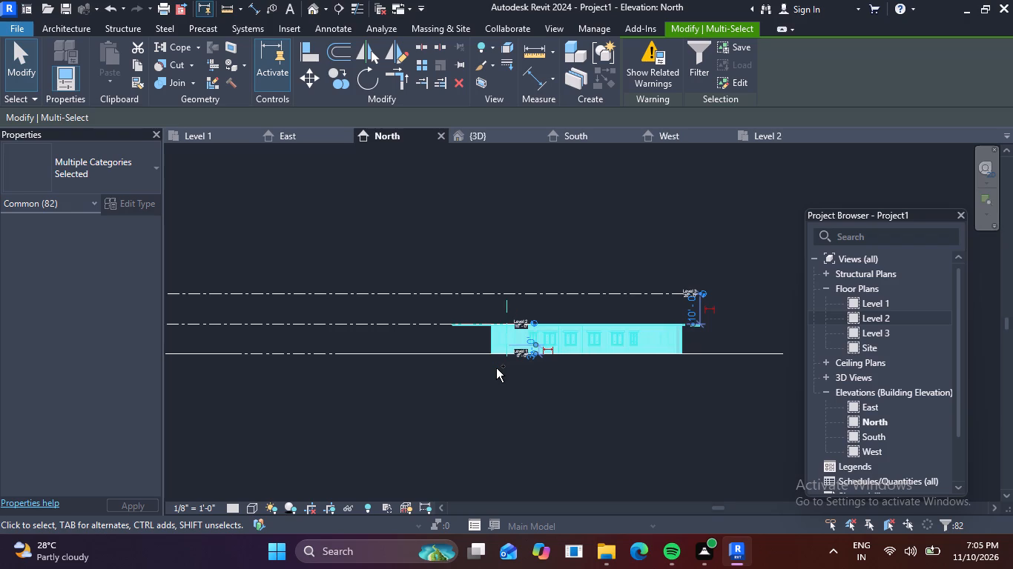
{"action": "key", "text": "ctrl+alt+Left"}
{"action": "key", "text": "ctrl+alt+Left"}
{"action": "key", "text": "ctrl+alt+Left"}
{"action": "key", "text": "ctrl+alt+Left"}
{"action": "key", "text": "ctrl+alt+Left"}
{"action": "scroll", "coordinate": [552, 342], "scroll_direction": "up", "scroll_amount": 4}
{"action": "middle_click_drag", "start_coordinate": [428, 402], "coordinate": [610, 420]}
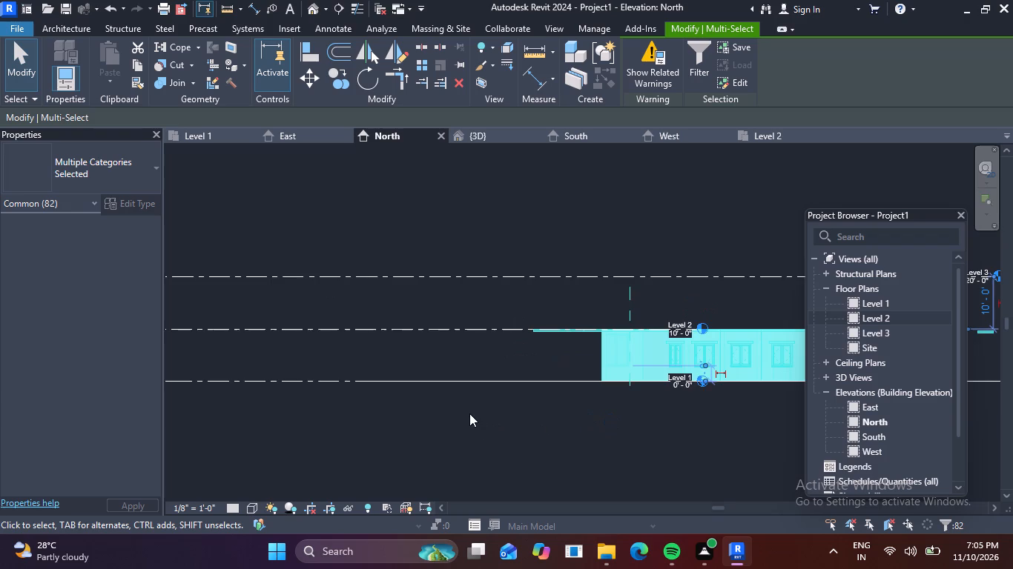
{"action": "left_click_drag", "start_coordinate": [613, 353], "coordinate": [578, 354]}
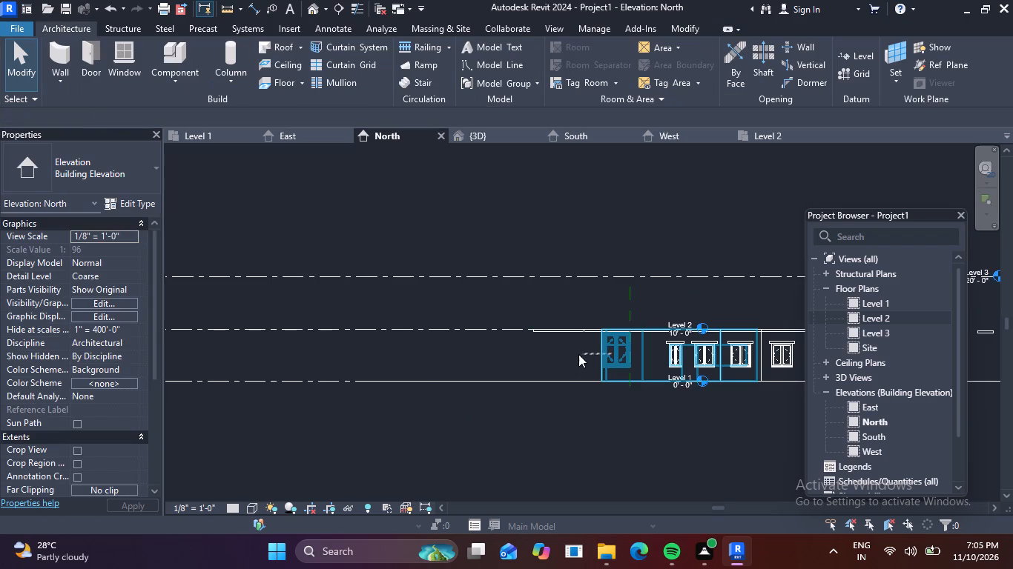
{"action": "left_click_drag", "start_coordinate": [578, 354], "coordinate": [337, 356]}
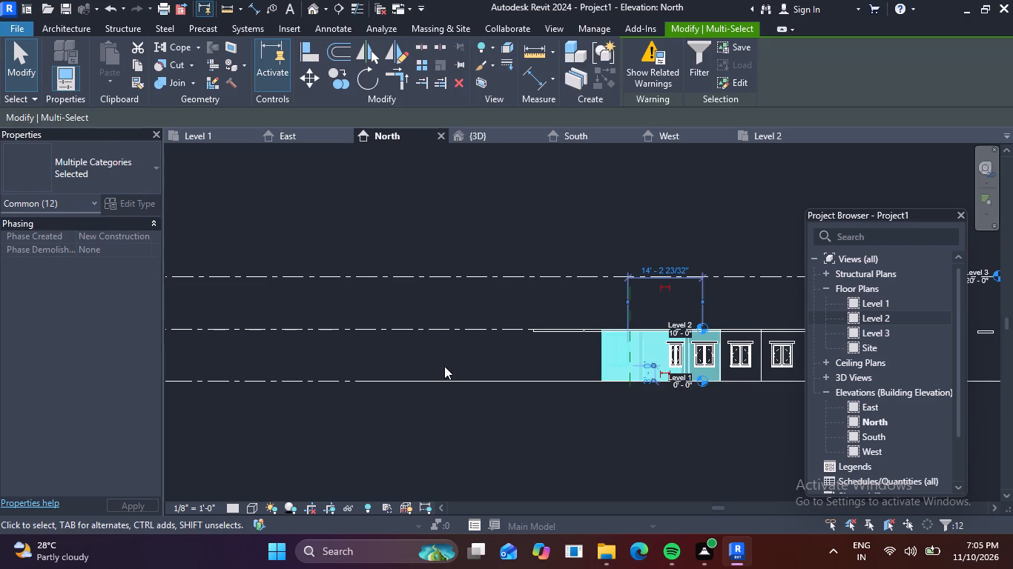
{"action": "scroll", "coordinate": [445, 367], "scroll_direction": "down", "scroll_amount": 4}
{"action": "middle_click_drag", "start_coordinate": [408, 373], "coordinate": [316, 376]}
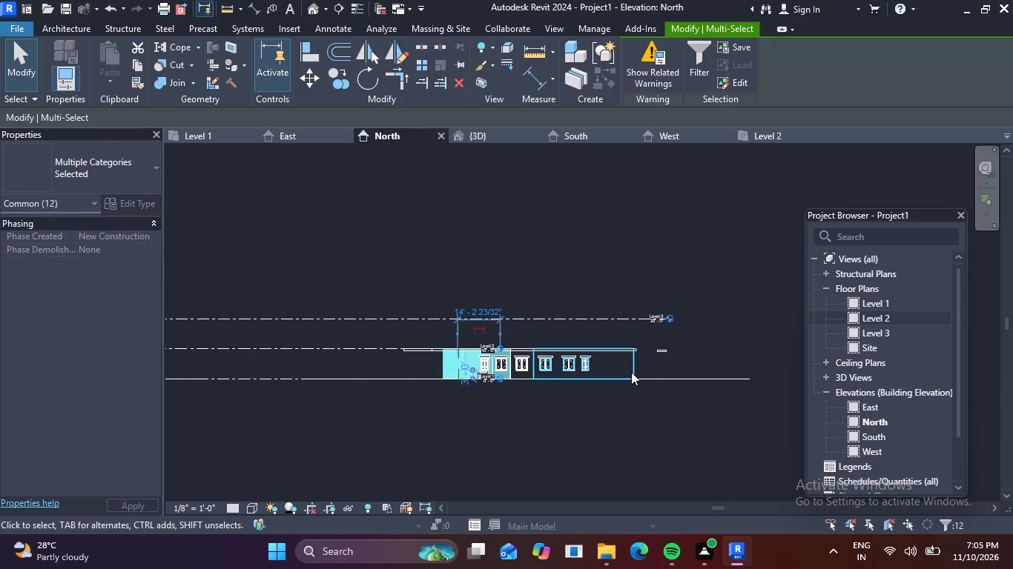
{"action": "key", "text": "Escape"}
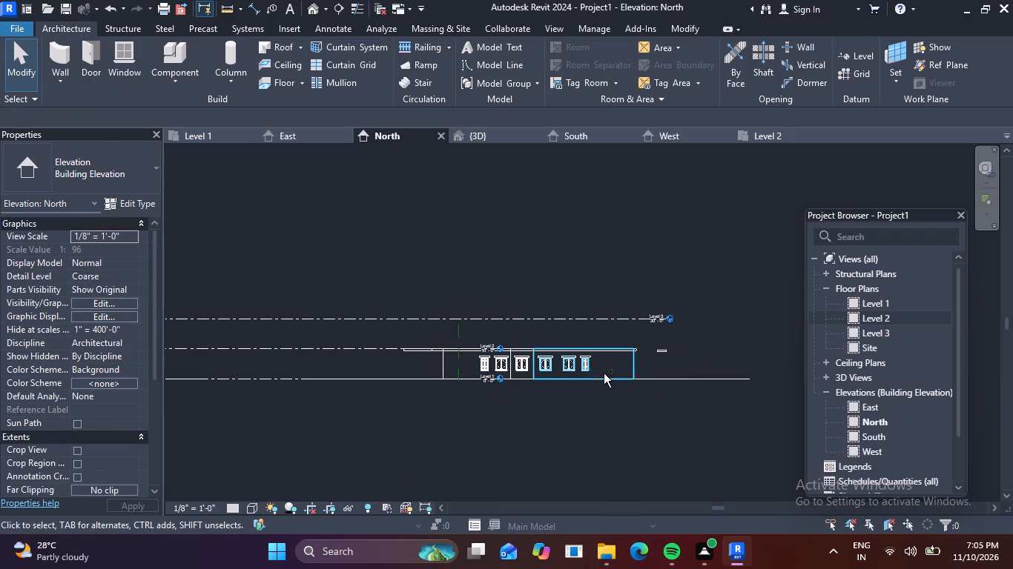
Undo the horizontal nudges applied to the ground-floor building in the North elevation.
{"action": "key", "text": "ctrl+z"}
{"action": "key", "text": "ctrl+z"}
{"action": "key", "text": "ctrl+z"}
{"action": "key", "text": "ctrl+z"}
{"action": "key", "text": "ctrl+z"}
{"action": "key", "text": "ctrl+z"}
{"action": "key", "text": "ctrl+z"}
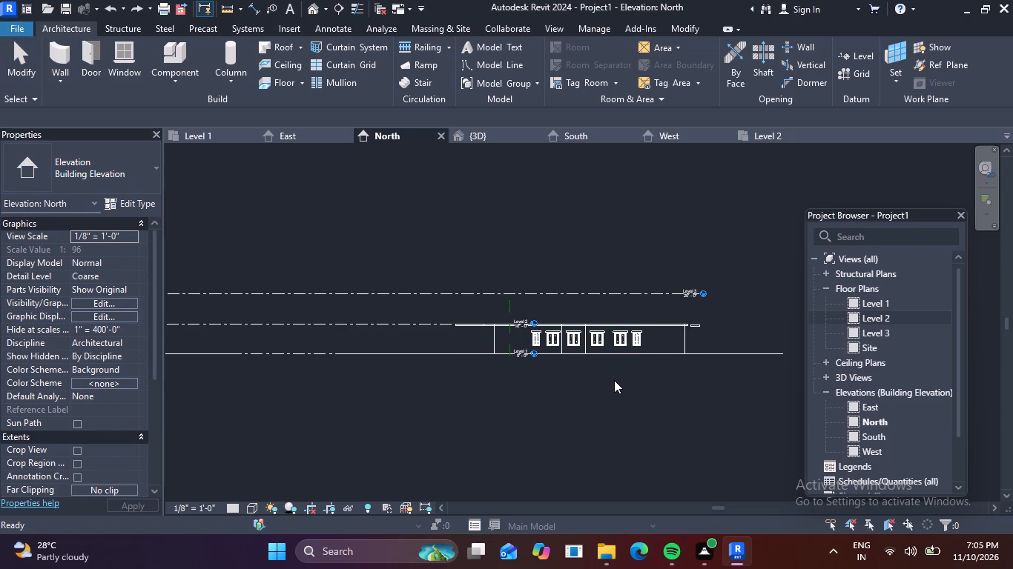
{"action": "key", "text": "ctrl+z"}
{"action": "key", "text": "ctrl+z"}
{"action": "key", "text": "ctrl+z"}
{"action": "key", "text": "ctrl+z"}
{"action": "key", "text": "ctrl+z"}
{"action": "key", "text": "ctrl+z"}
{"action": "key", "text": "ctrl+z"}
{"action": "key", "text": "ctrl+z"}
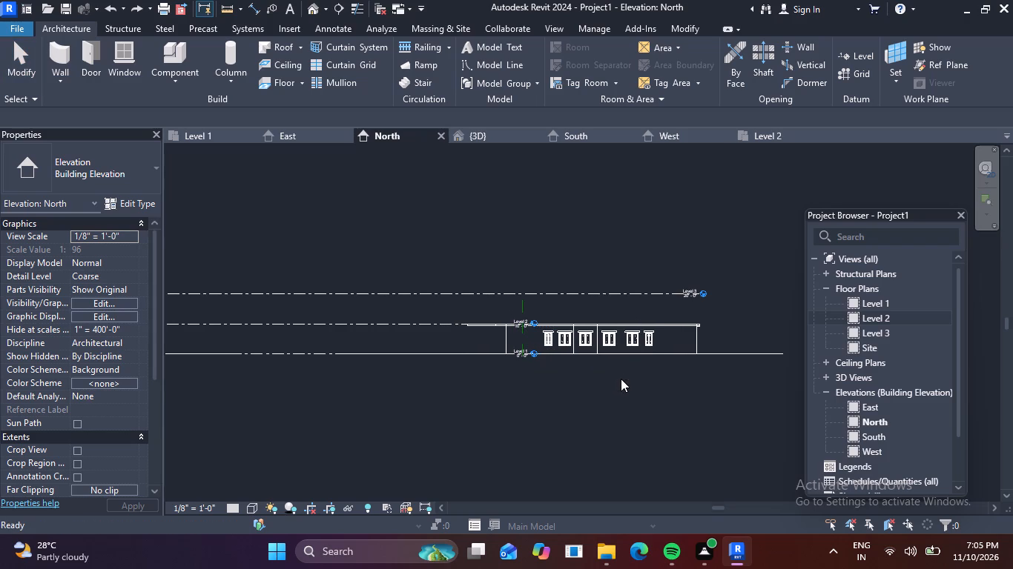
{"action": "key", "text": "ctrl+z"}
{"action": "key", "text": "ctrl+z"}
{"action": "key", "text": "ctrl+z"}
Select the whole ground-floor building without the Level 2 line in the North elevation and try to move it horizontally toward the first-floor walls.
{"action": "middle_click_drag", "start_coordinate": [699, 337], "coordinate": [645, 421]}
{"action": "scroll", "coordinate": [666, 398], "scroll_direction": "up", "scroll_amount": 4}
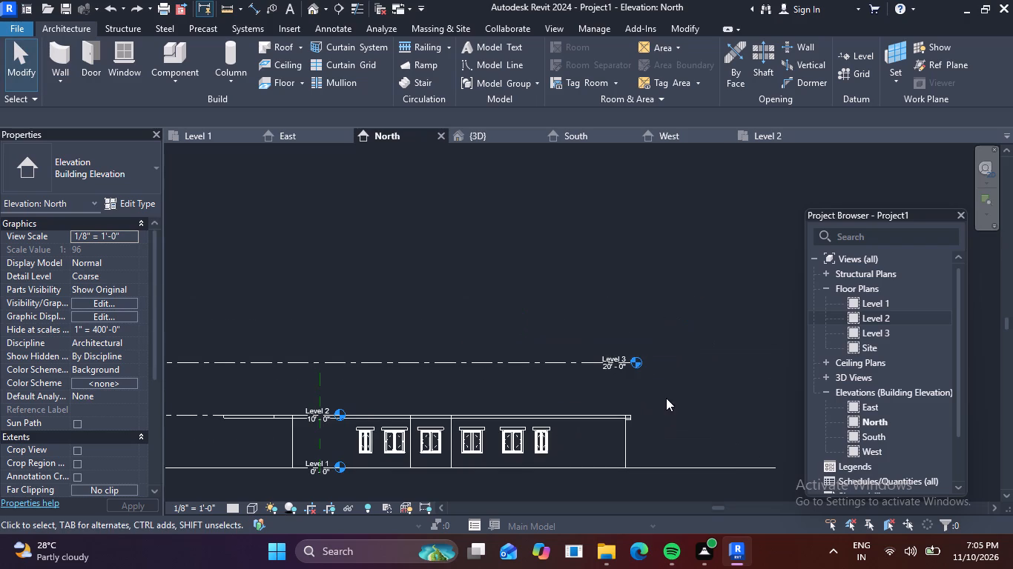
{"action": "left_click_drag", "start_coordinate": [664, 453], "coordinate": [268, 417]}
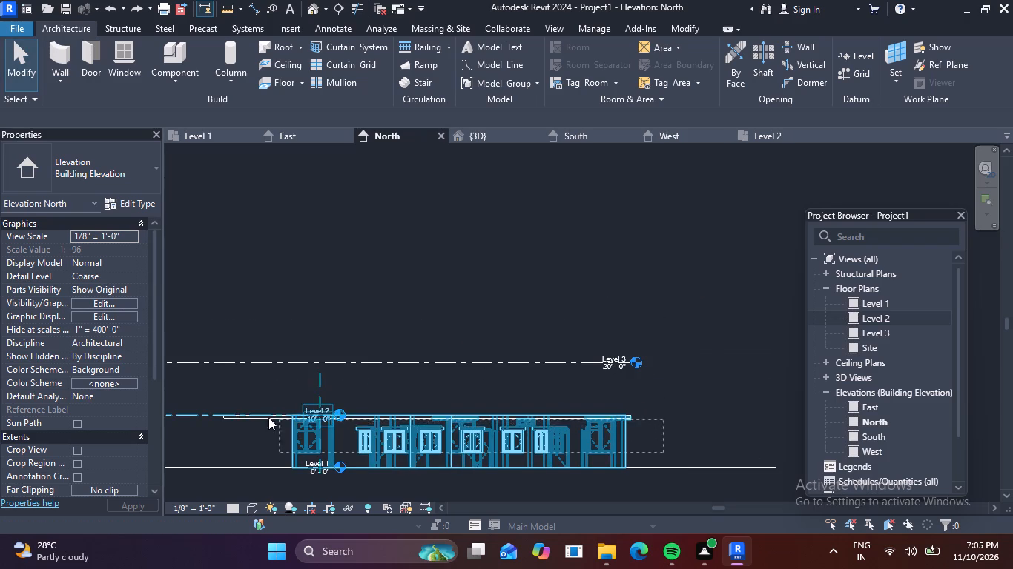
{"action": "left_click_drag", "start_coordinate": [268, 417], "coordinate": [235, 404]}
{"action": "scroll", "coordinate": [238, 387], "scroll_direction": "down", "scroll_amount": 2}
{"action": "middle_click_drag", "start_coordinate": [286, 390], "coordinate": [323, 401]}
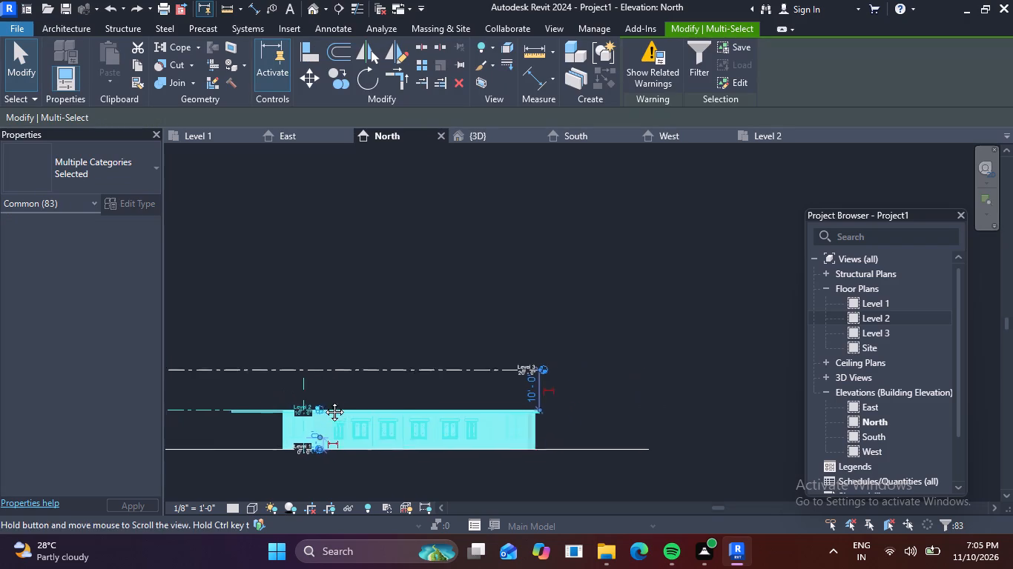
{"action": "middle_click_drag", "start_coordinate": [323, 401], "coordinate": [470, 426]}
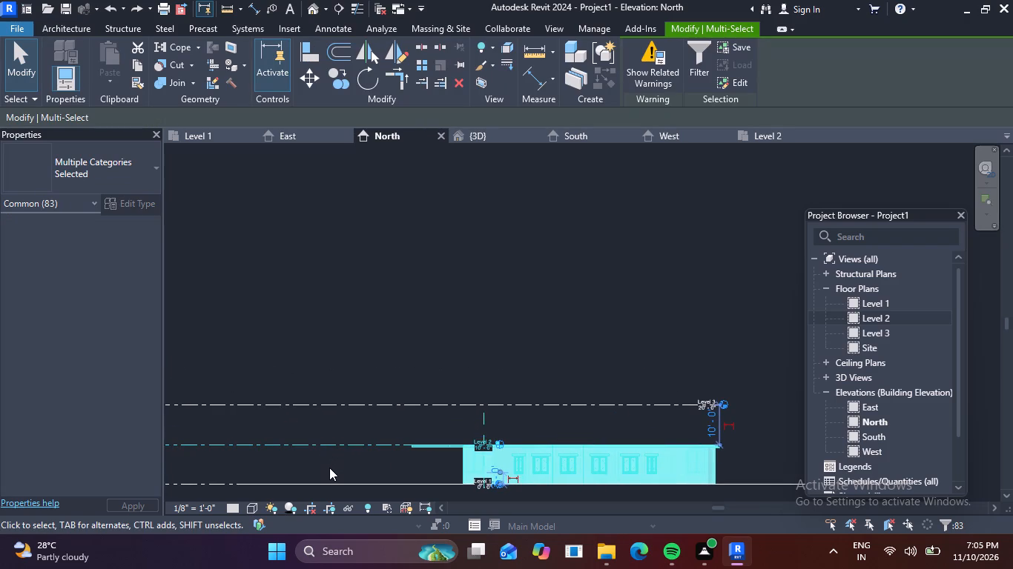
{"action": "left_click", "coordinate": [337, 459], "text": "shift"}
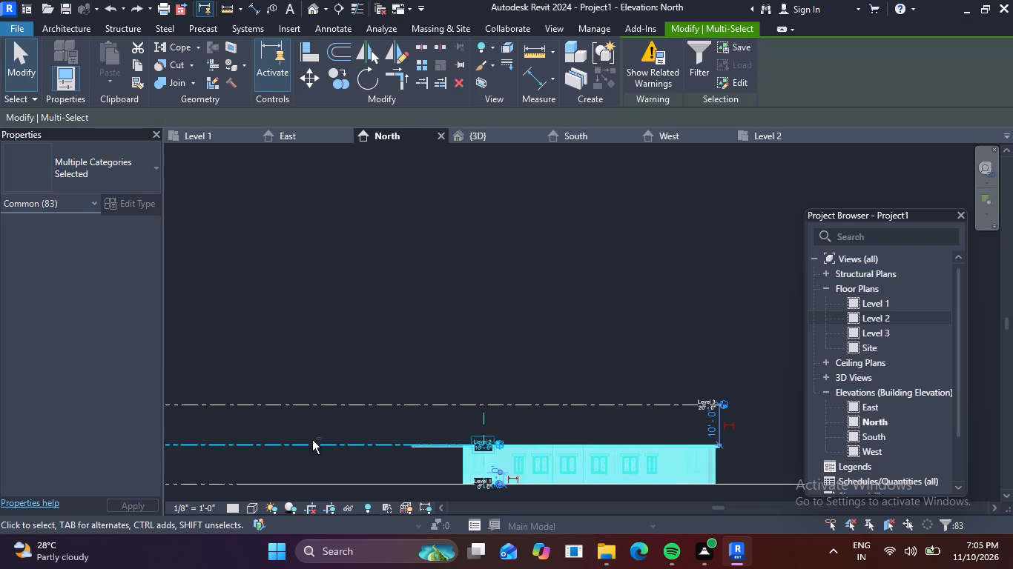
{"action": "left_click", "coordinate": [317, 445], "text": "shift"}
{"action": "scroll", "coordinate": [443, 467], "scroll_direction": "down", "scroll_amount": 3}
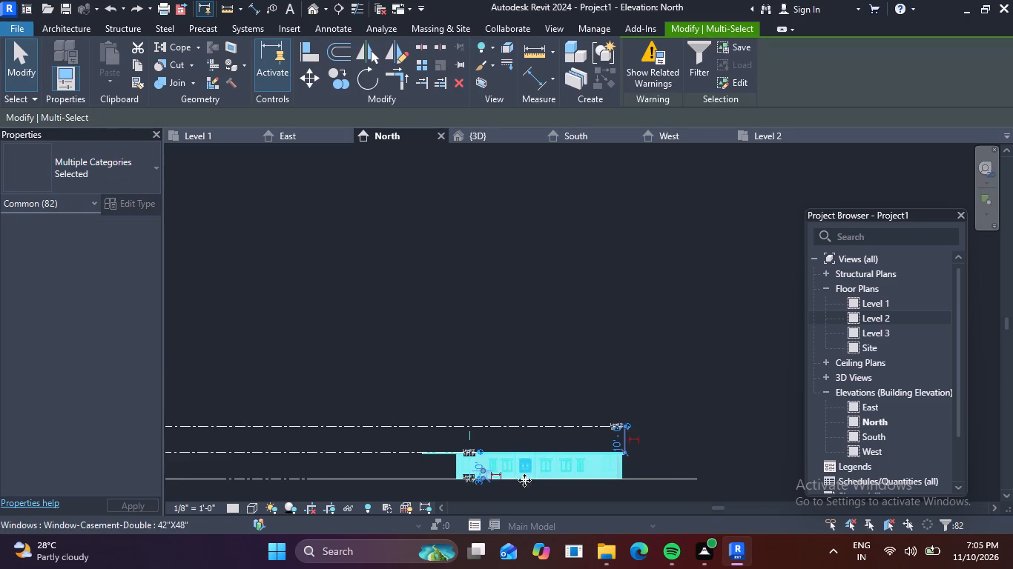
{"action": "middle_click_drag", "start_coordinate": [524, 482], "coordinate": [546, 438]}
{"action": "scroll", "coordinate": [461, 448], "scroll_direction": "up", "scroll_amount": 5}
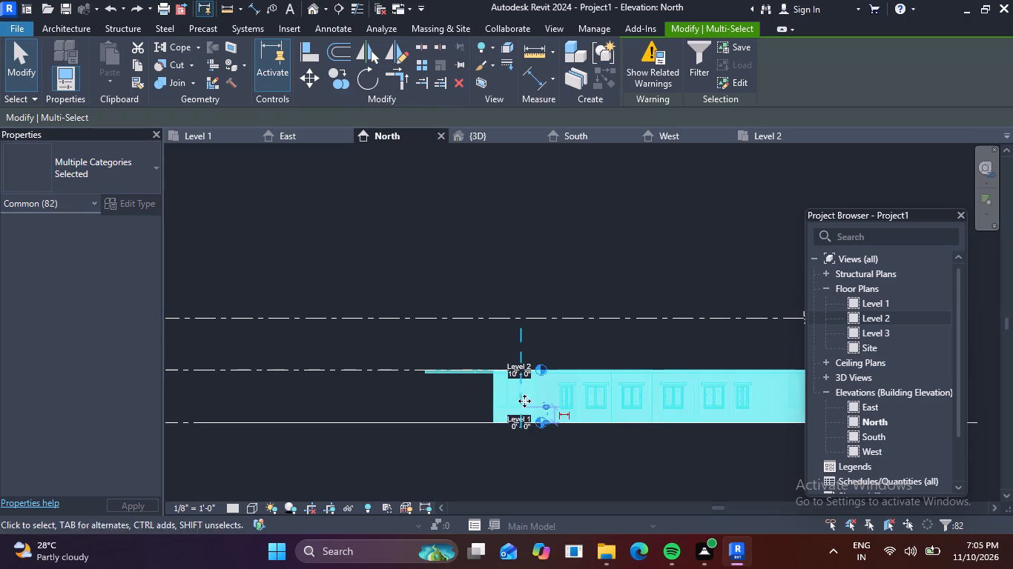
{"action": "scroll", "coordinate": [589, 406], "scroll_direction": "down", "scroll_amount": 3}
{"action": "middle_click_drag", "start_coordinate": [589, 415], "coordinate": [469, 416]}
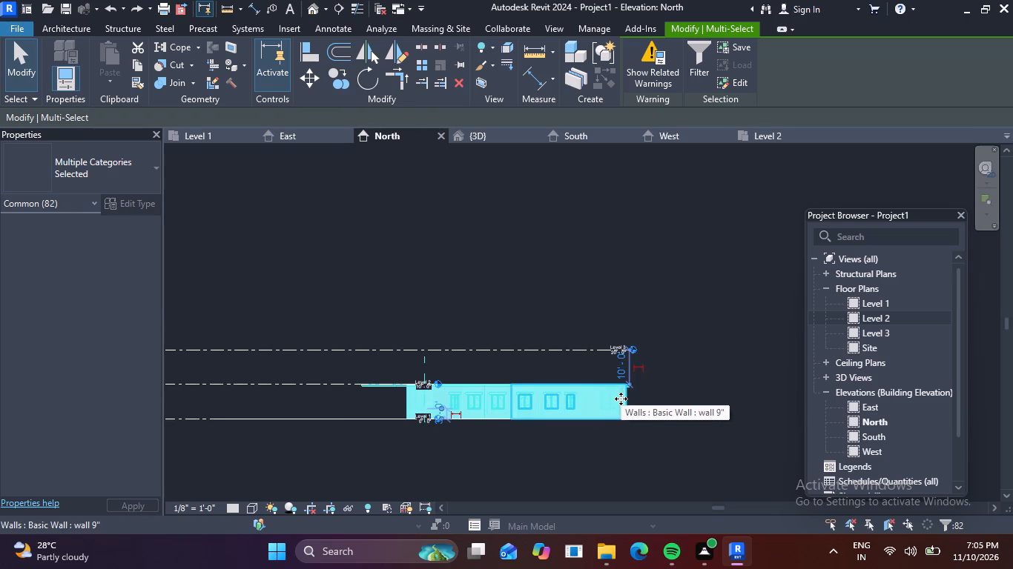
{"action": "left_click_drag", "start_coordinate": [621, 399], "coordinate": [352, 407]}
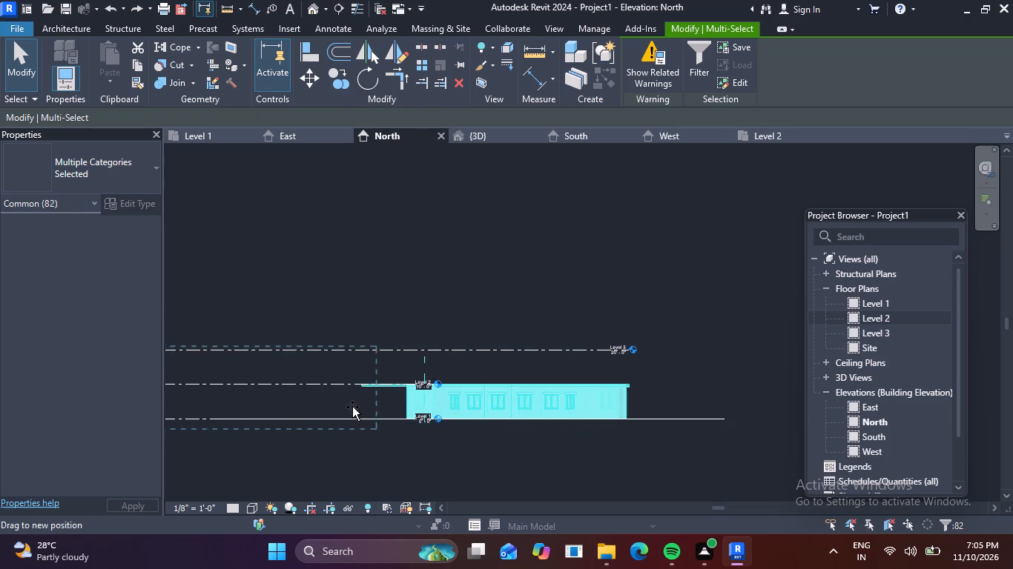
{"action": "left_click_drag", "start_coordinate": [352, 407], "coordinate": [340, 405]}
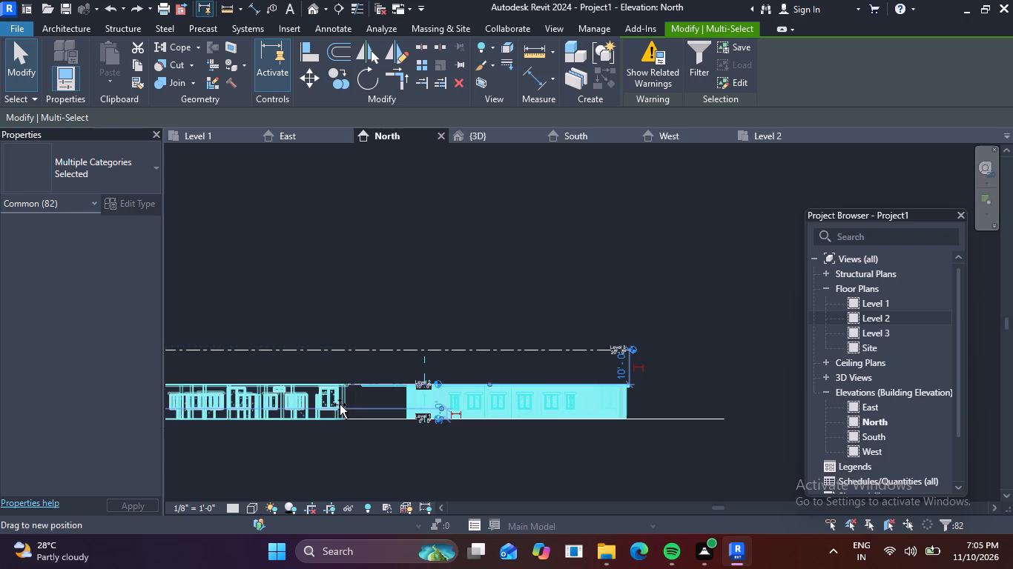
Examine the positions of the ground-floor building, first-floor walls and separate slab pieces along the level lines in the North elevation, and clear the selection.
{"action": "scroll", "coordinate": [340, 405], "scroll_direction": "down", "scroll_amount": 2}
{"action": "middle_click_drag", "start_coordinate": [383, 405], "coordinate": [584, 407]}
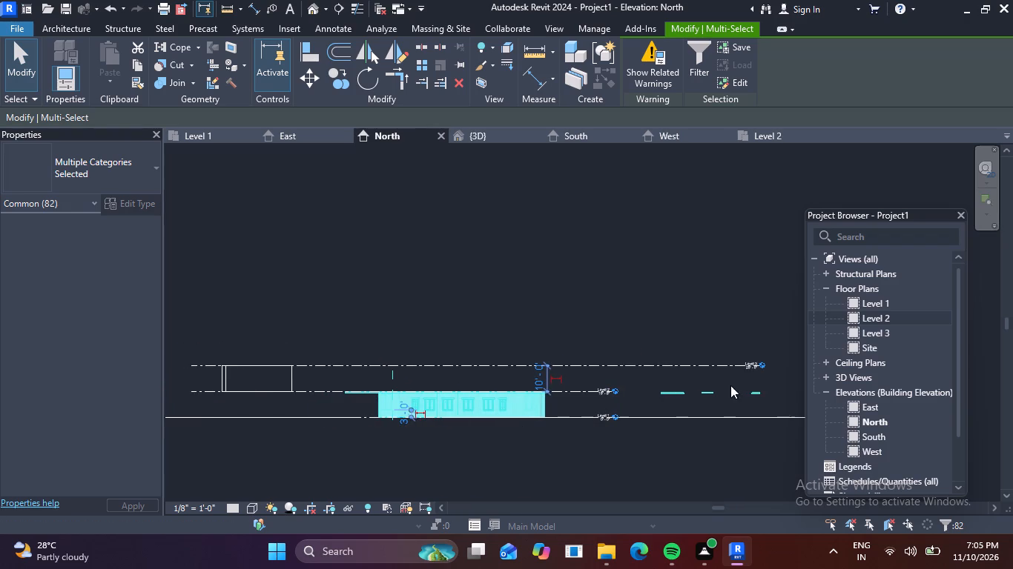
{"action": "scroll", "coordinate": [687, 397], "scroll_direction": "up", "scroll_amount": 7}
{"action": "middle_click_drag", "start_coordinate": [661, 387], "coordinate": [491, 415]}
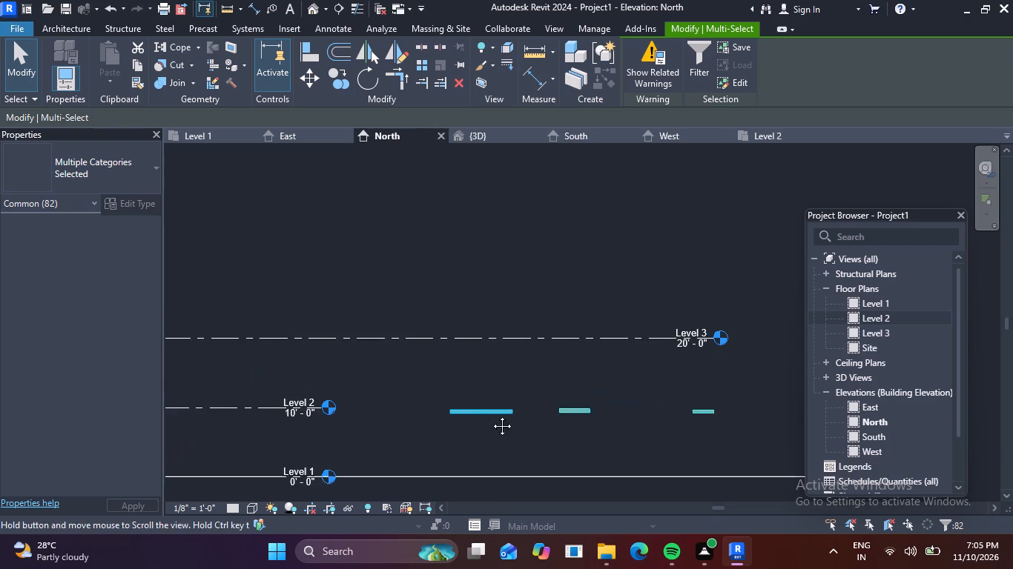
{"action": "middle_click_drag", "start_coordinate": [491, 415], "coordinate": [487, 415]}
{"action": "key", "text": "Escape"}
{"action": "scroll", "coordinate": [494, 433], "scroll_direction": "down", "scroll_amount": 3}
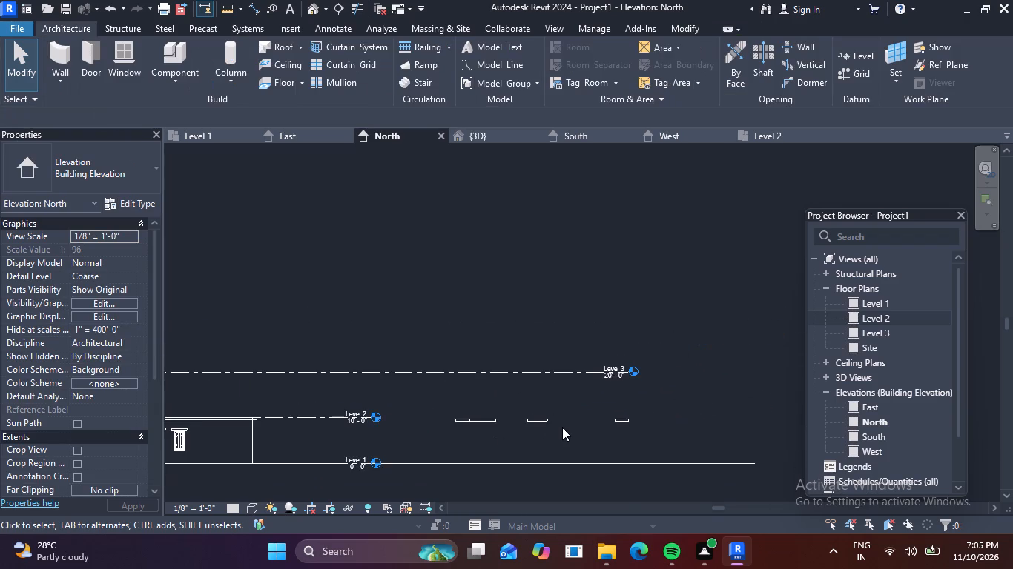
{"action": "scroll", "coordinate": [562, 427], "scroll_direction": "up", "scroll_amount": 3}
{"action": "scroll", "coordinate": [563, 427], "scroll_direction": "down", "scroll_amount": 3}
{"action": "scroll", "coordinate": [495, 432], "scroll_direction": "down", "scroll_amount": 3}
{"action": "middle_click_drag", "start_coordinate": [651, 432], "coordinate": [665, 432]}
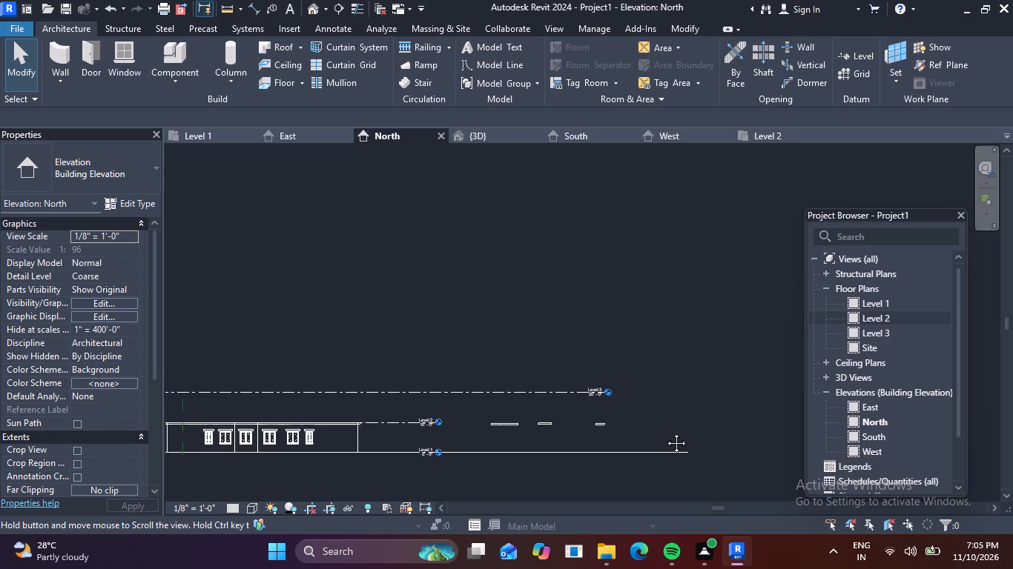
{"action": "middle_click_drag", "start_coordinate": [665, 432], "coordinate": [763, 429]}
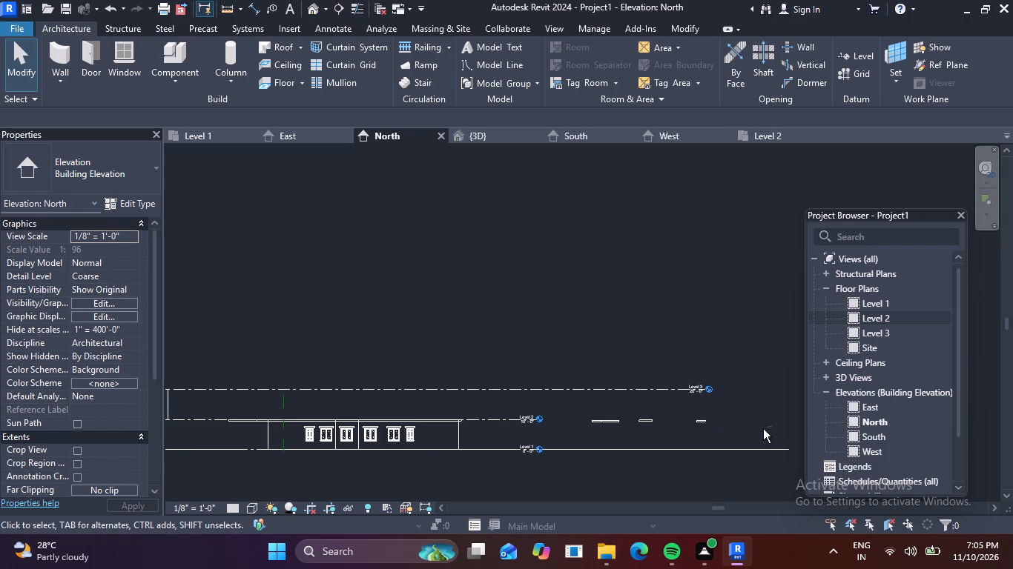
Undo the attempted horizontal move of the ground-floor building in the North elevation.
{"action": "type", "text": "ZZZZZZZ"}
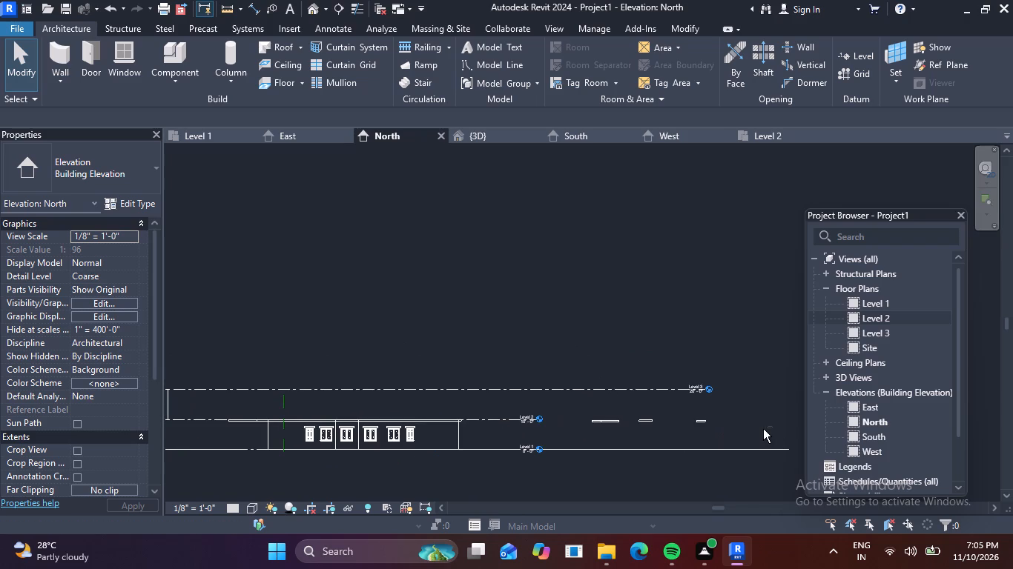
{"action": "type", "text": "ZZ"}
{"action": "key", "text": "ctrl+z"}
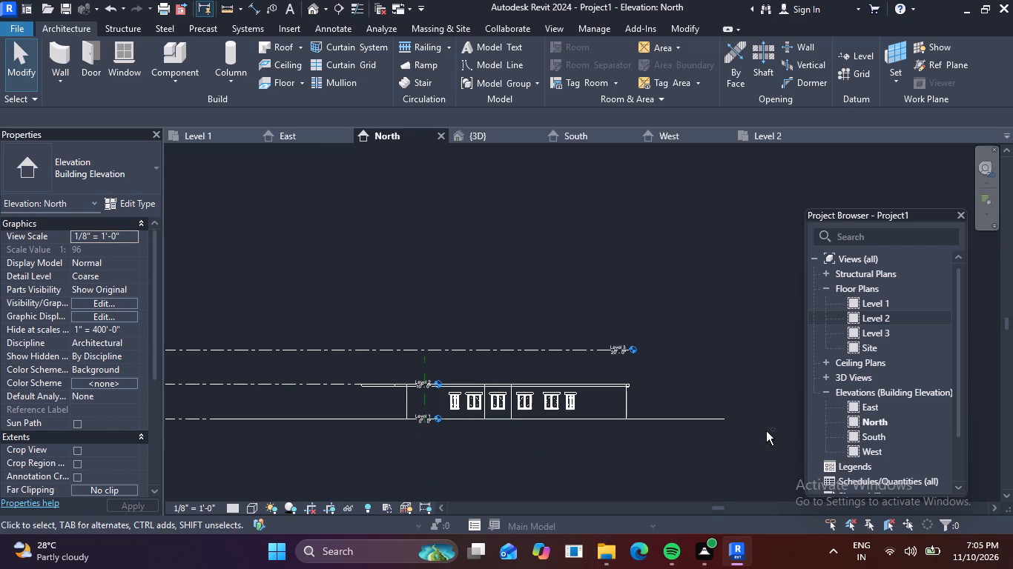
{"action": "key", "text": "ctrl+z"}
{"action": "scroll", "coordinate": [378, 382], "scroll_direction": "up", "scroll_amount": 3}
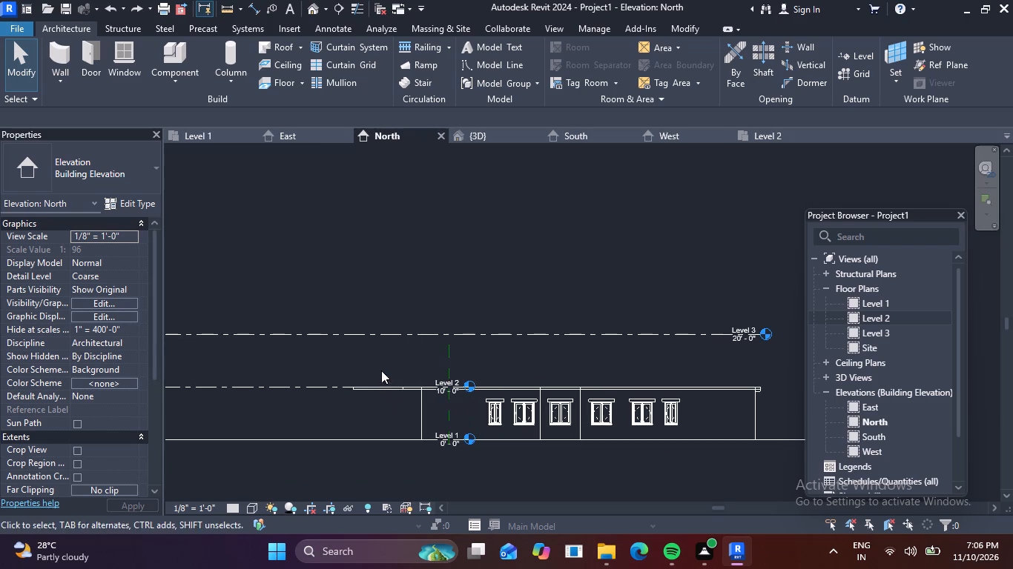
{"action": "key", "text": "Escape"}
Examine the ground-floor building, the first-floor walls and the imported plans from several sides in the default 3D view.
{"action": "left_click", "coordinate": [313, 11]}
{"action": "scroll", "coordinate": [504, 362], "scroll_direction": "down", "scroll_amount": 1}
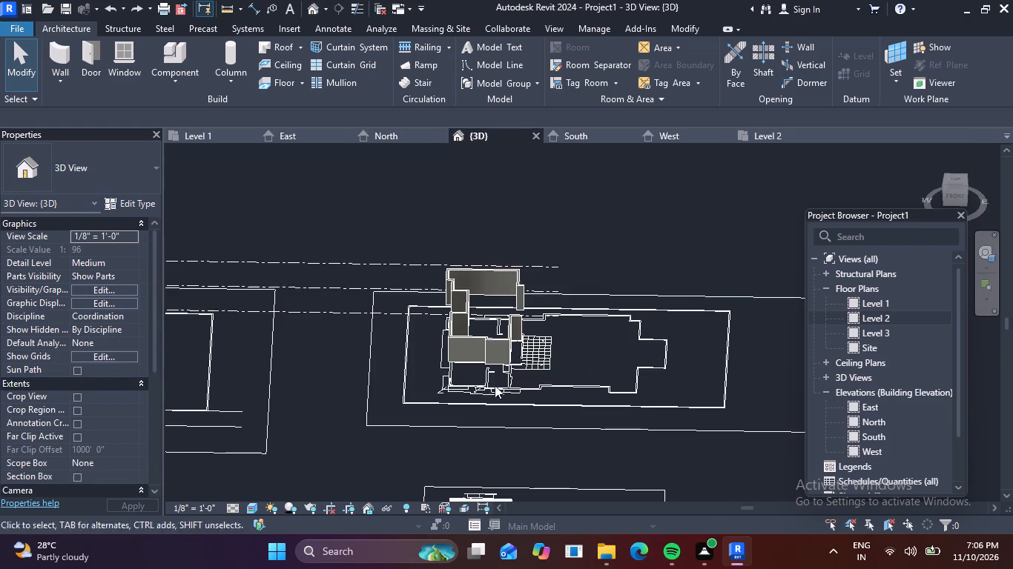
{"action": "middle_click_drag", "start_coordinate": [483, 385], "coordinate": [575, 343], "text": "shift"}
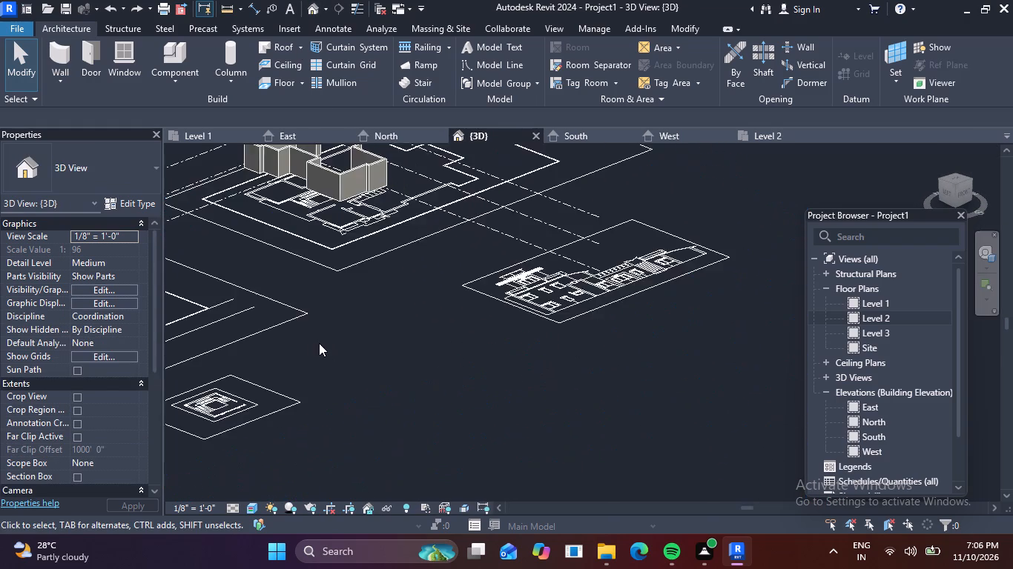
{"action": "middle_click_drag", "start_coordinate": [355, 347], "coordinate": [687, 347]}
{"action": "middle_click_drag", "start_coordinate": [401, 365], "coordinate": [555, 347], "text": "shift"}
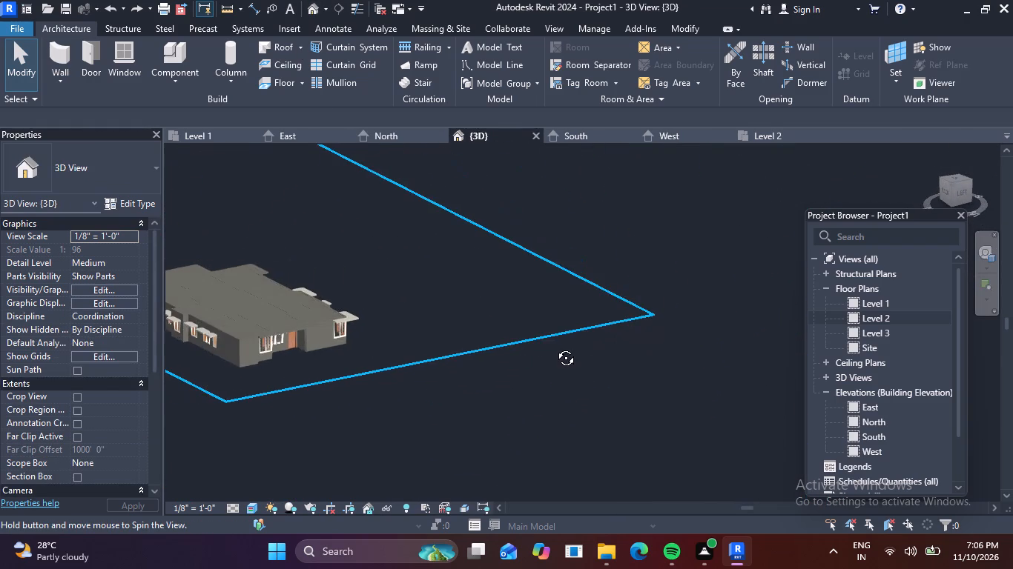
{"action": "middle_click_drag", "start_coordinate": [555, 347], "coordinate": [588, 336], "text": "shift"}
{"action": "middle_click_drag", "start_coordinate": [156, 347], "coordinate": [340, 357], "text": "shift"}
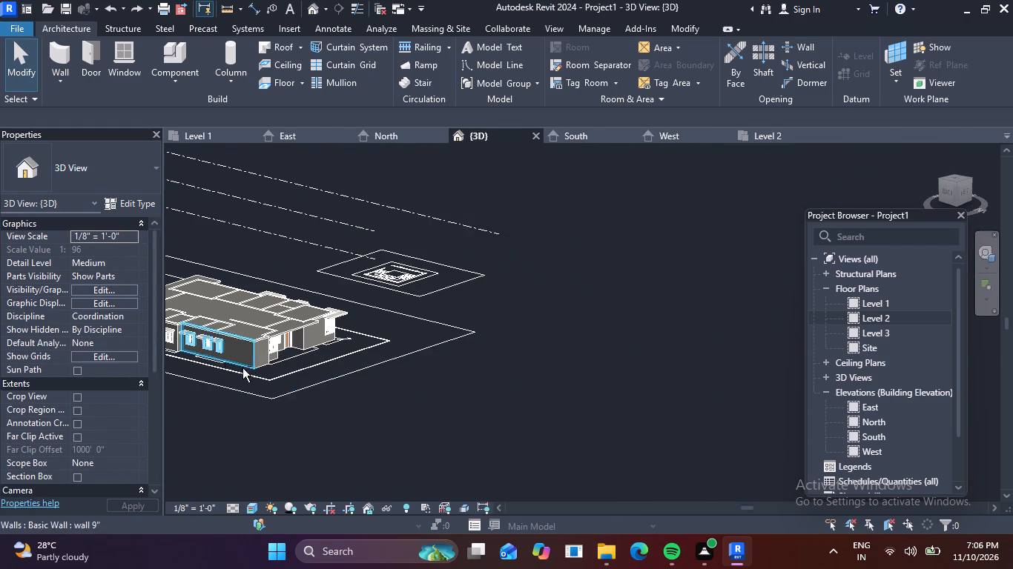
{"action": "middle_click_drag", "start_coordinate": [245, 369], "coordinate": [487, 349], "text": "shift"}
{"action": "middle_click_drag", "start_coordinate": [167, 374], "coordinate": [278, 383], "text": "shift"}
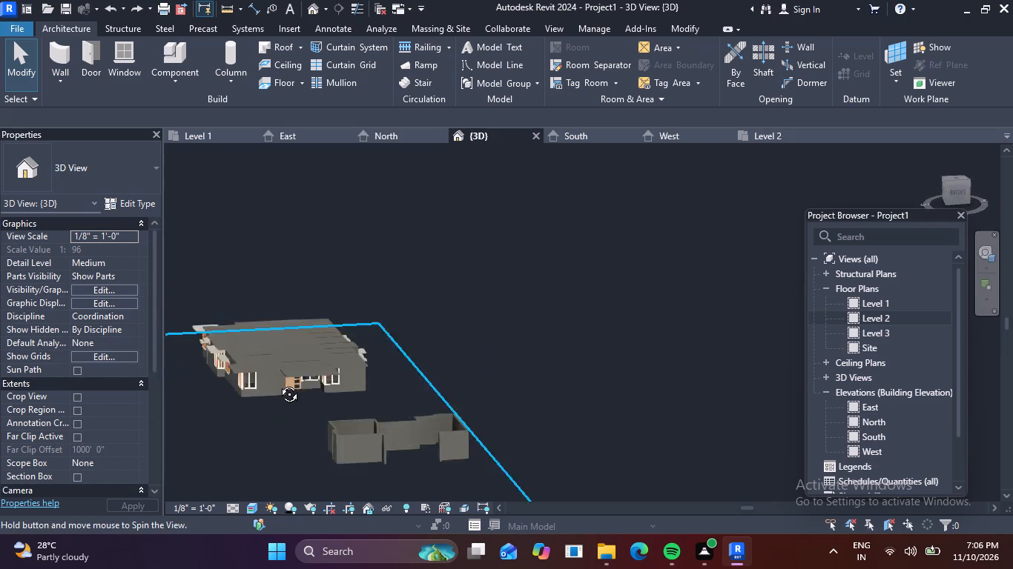
{"action": "middle_click_drag", "start_coordinate": [278, 383], "coordinate": [399, 349], "text": "shift"}
{"action": "middle_click_drag", "start_coordinate": [399, 349], "coordinate": [388, 333], "text": "shift"}
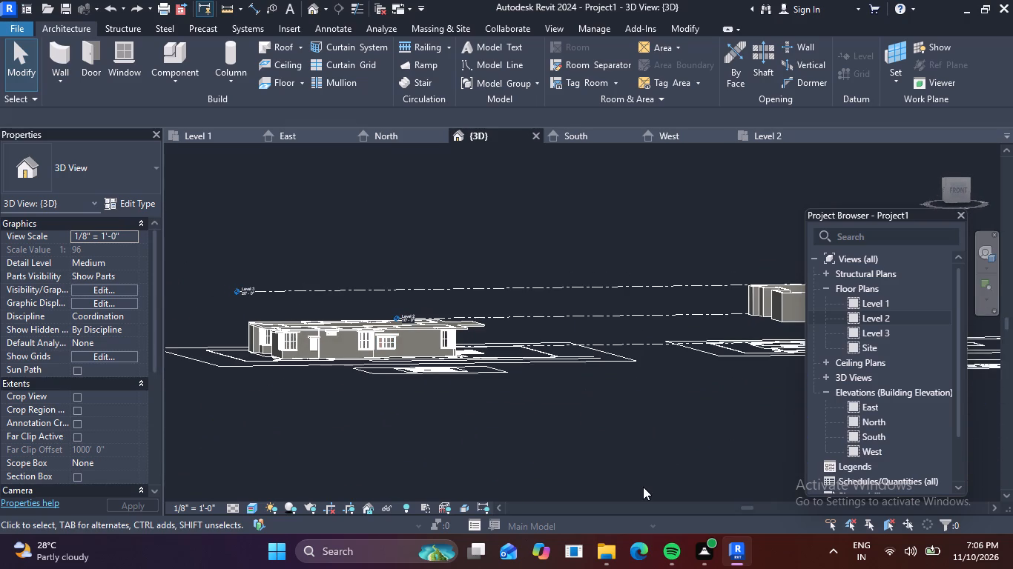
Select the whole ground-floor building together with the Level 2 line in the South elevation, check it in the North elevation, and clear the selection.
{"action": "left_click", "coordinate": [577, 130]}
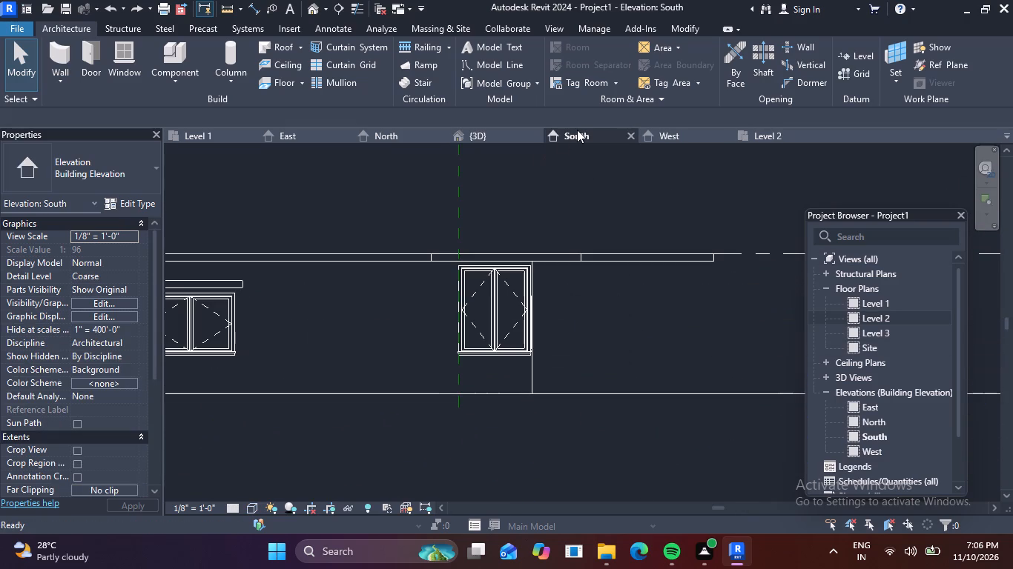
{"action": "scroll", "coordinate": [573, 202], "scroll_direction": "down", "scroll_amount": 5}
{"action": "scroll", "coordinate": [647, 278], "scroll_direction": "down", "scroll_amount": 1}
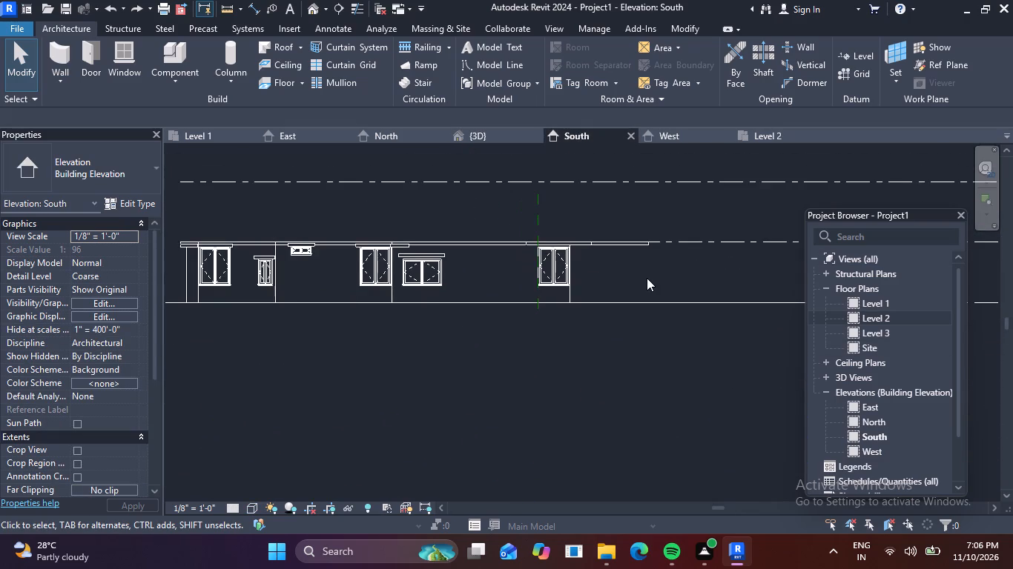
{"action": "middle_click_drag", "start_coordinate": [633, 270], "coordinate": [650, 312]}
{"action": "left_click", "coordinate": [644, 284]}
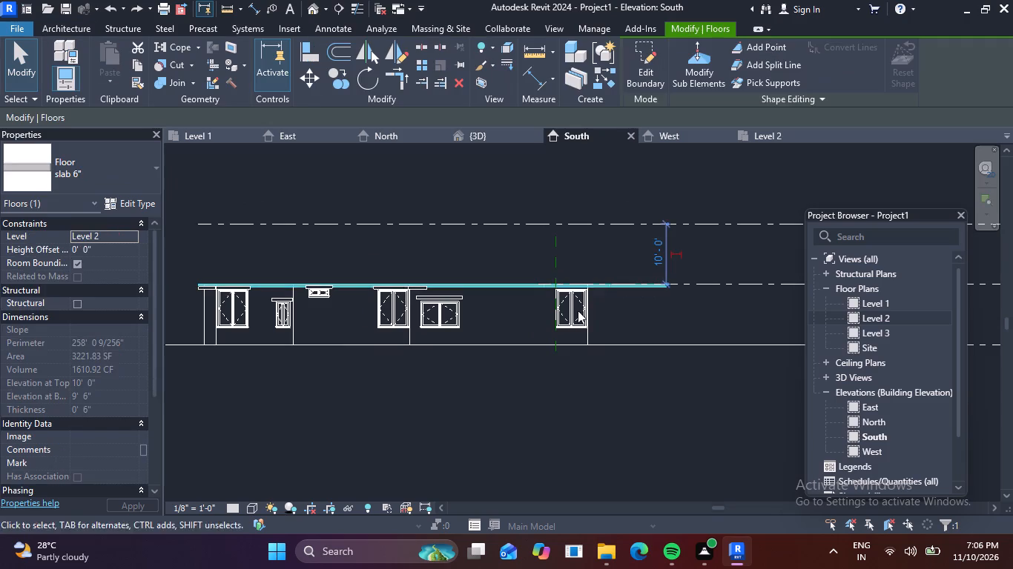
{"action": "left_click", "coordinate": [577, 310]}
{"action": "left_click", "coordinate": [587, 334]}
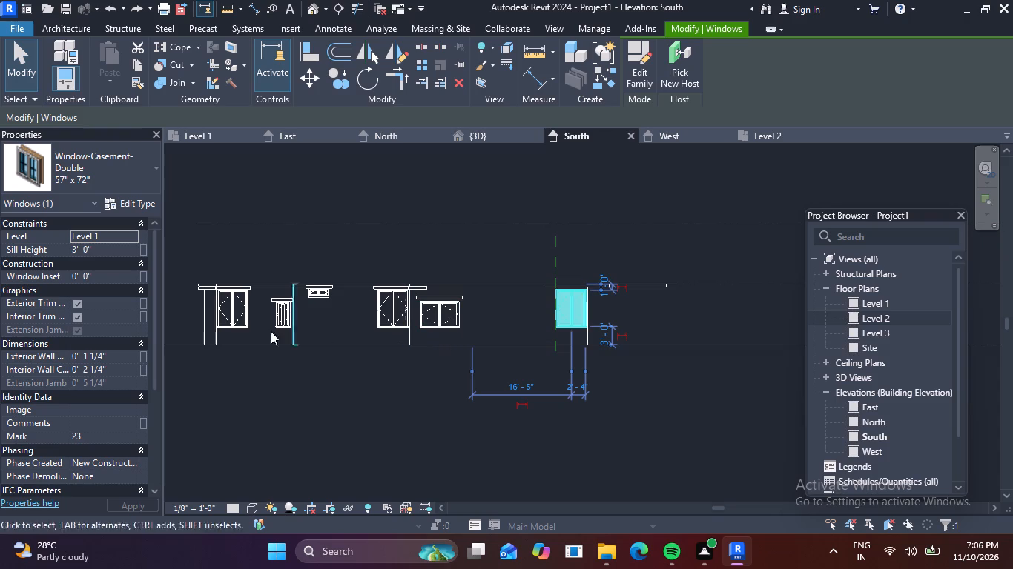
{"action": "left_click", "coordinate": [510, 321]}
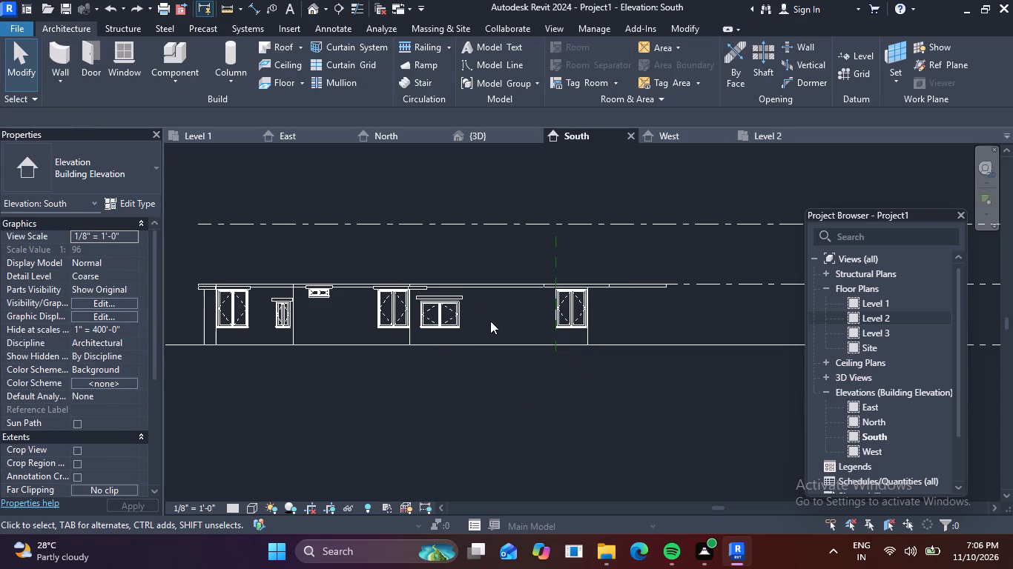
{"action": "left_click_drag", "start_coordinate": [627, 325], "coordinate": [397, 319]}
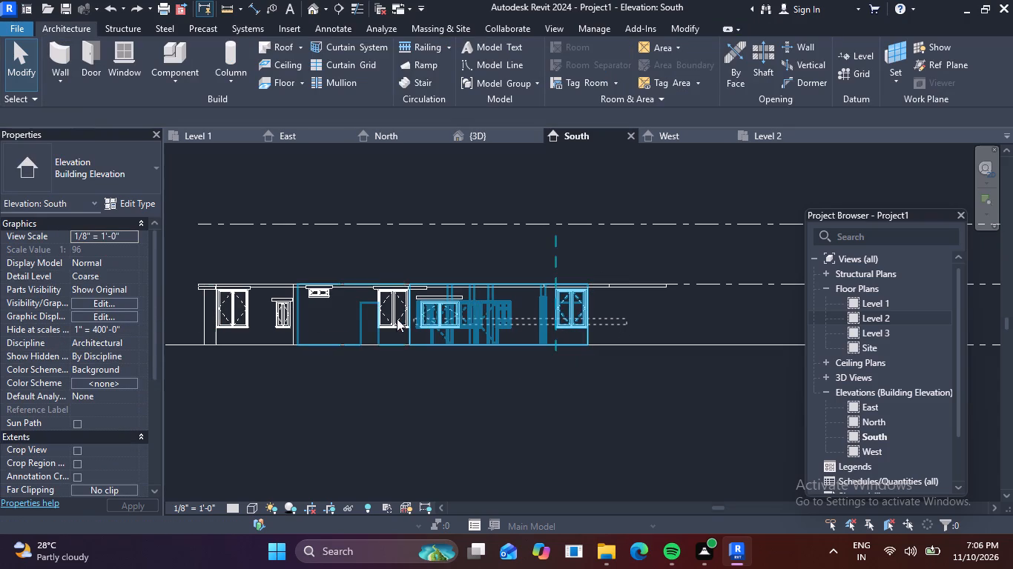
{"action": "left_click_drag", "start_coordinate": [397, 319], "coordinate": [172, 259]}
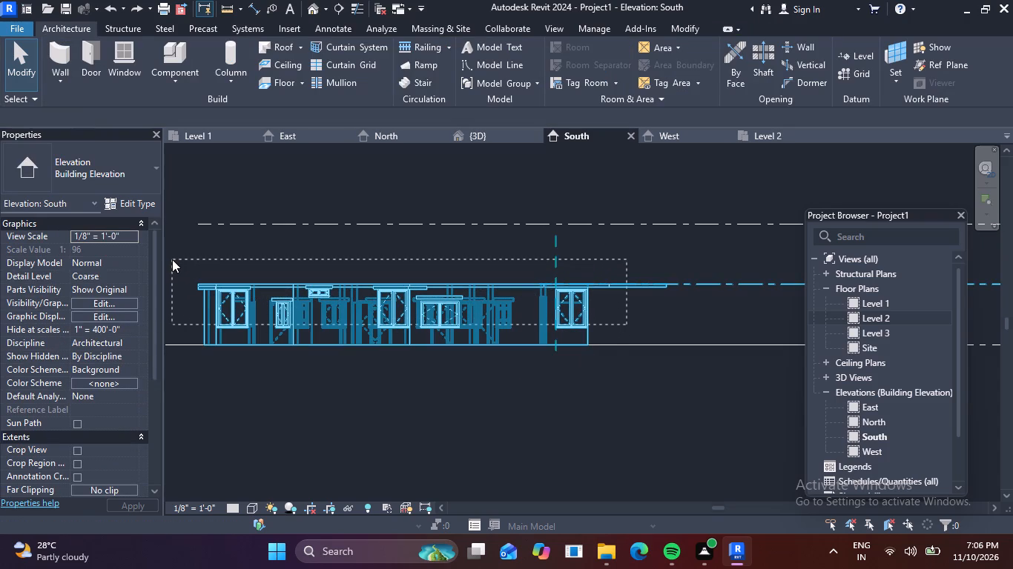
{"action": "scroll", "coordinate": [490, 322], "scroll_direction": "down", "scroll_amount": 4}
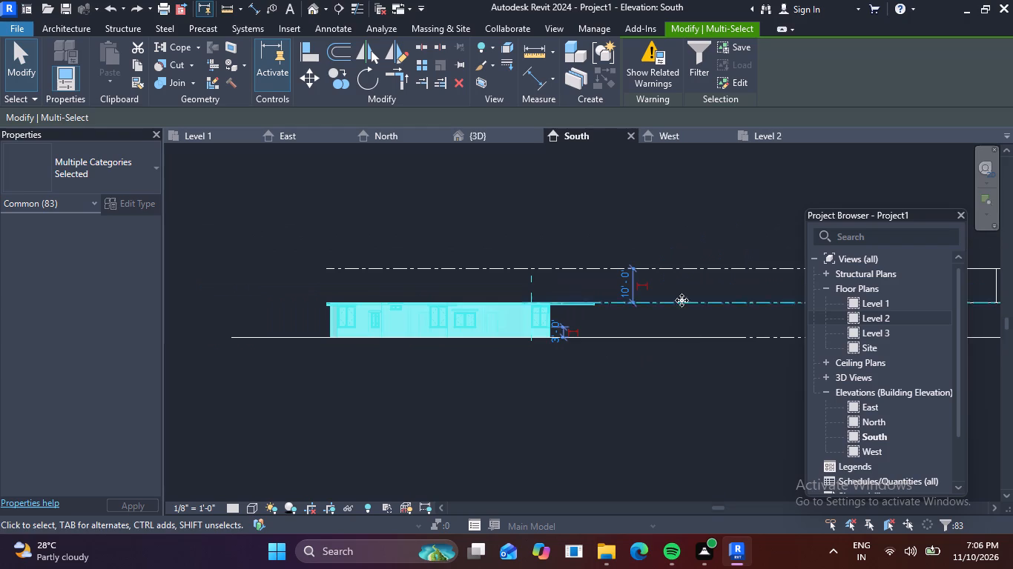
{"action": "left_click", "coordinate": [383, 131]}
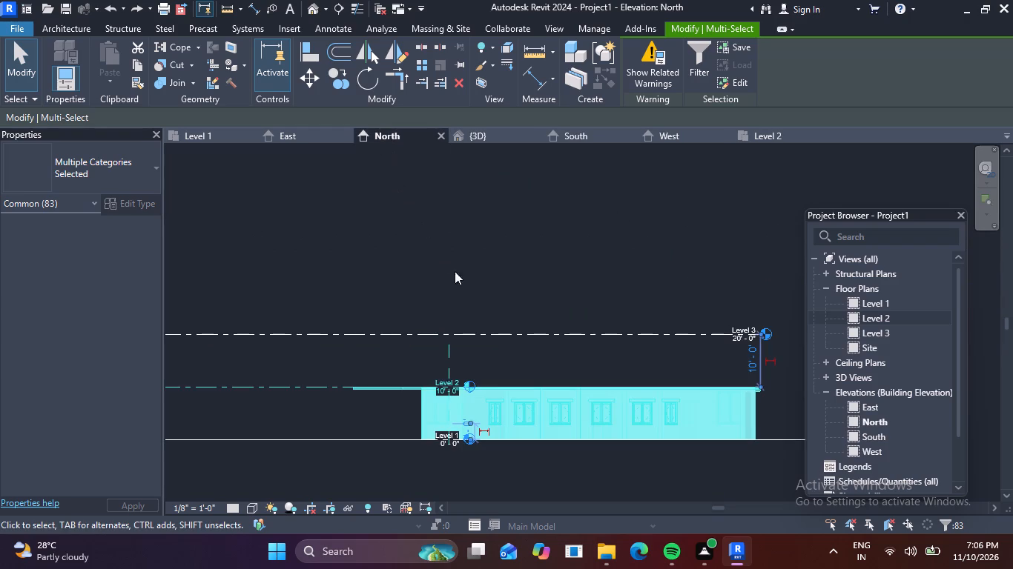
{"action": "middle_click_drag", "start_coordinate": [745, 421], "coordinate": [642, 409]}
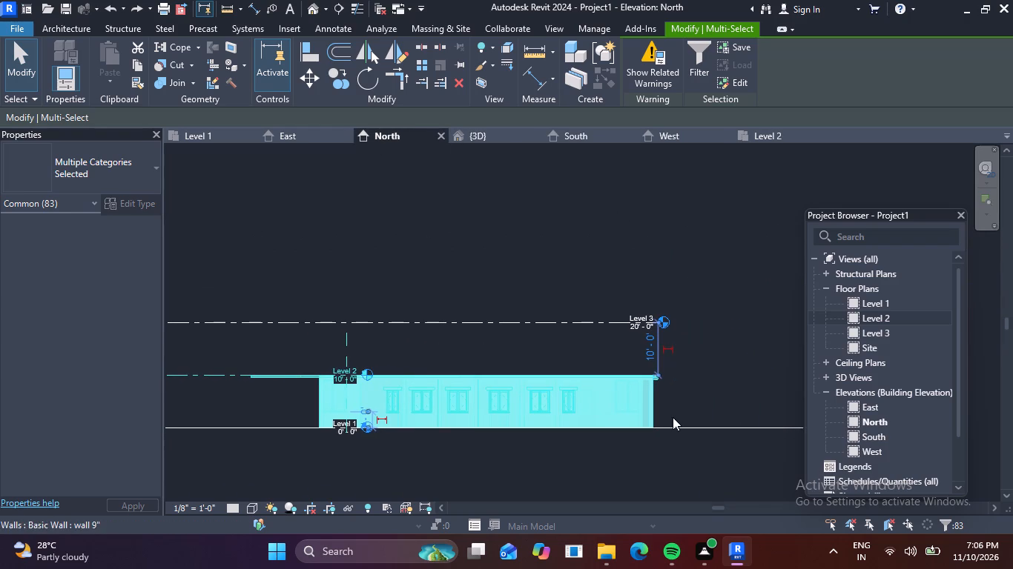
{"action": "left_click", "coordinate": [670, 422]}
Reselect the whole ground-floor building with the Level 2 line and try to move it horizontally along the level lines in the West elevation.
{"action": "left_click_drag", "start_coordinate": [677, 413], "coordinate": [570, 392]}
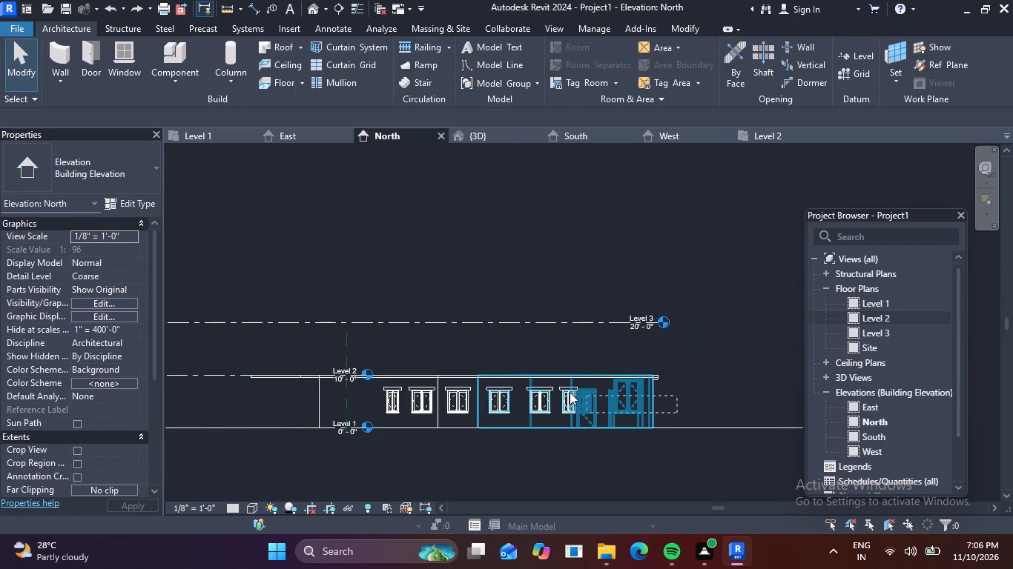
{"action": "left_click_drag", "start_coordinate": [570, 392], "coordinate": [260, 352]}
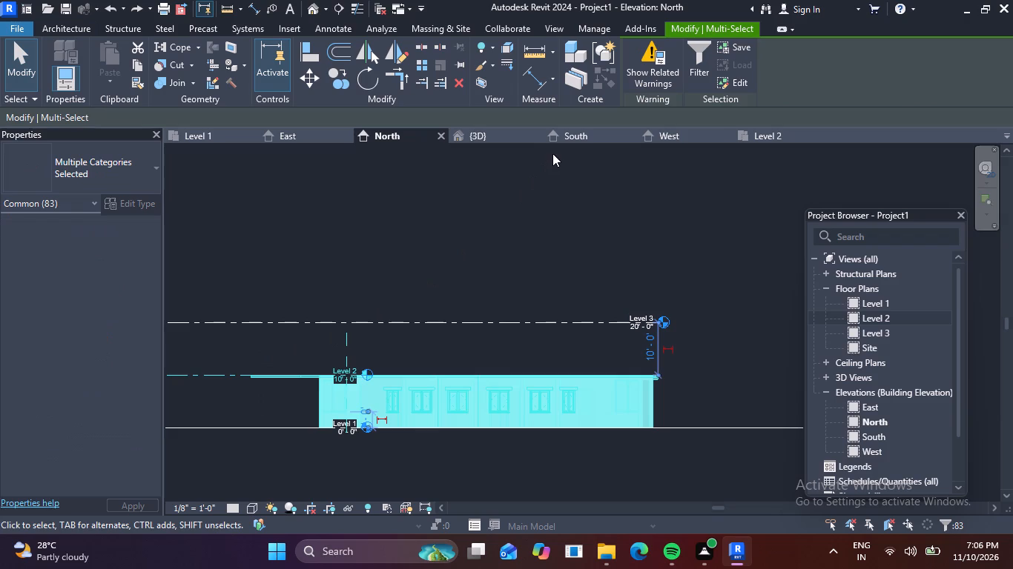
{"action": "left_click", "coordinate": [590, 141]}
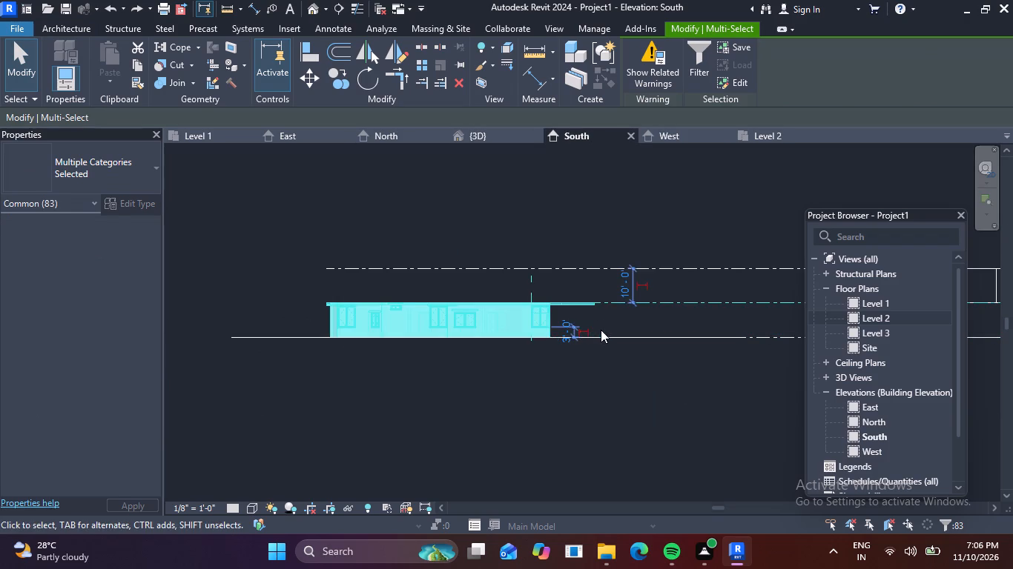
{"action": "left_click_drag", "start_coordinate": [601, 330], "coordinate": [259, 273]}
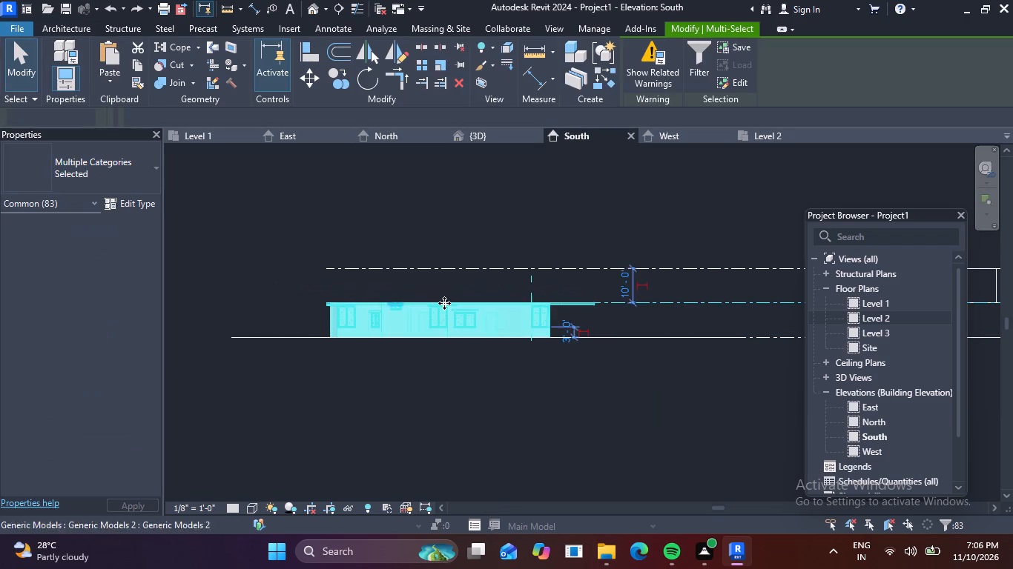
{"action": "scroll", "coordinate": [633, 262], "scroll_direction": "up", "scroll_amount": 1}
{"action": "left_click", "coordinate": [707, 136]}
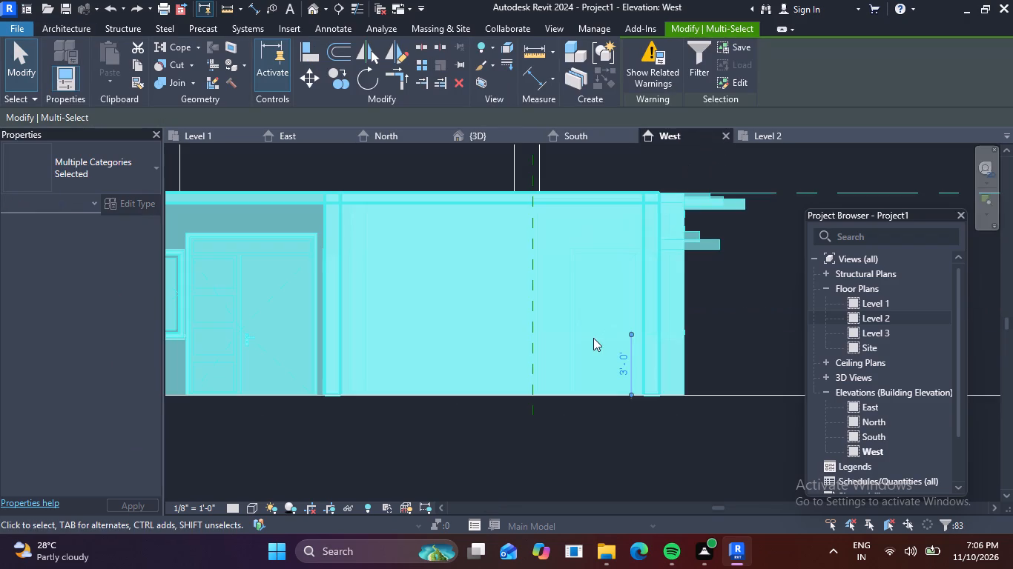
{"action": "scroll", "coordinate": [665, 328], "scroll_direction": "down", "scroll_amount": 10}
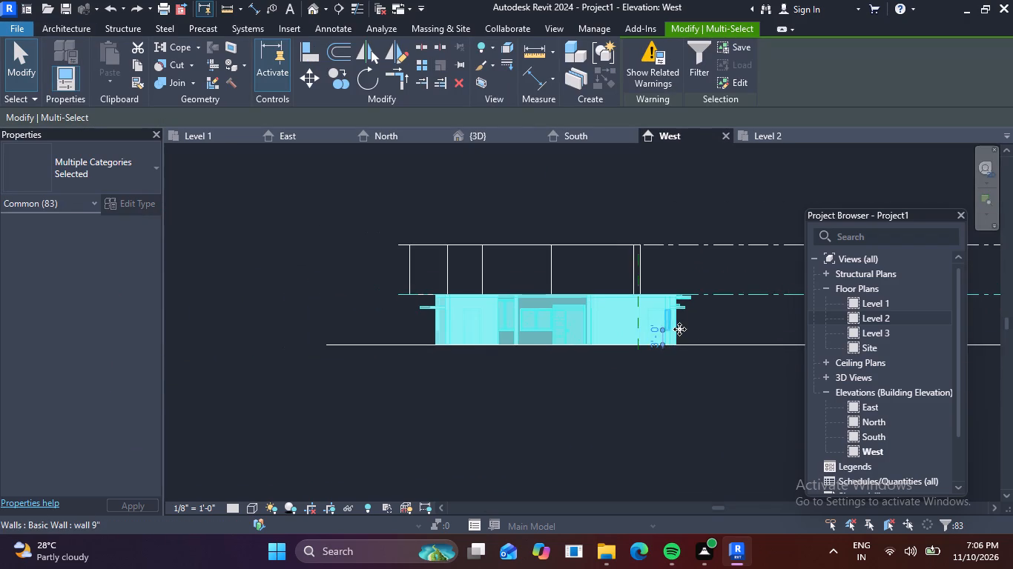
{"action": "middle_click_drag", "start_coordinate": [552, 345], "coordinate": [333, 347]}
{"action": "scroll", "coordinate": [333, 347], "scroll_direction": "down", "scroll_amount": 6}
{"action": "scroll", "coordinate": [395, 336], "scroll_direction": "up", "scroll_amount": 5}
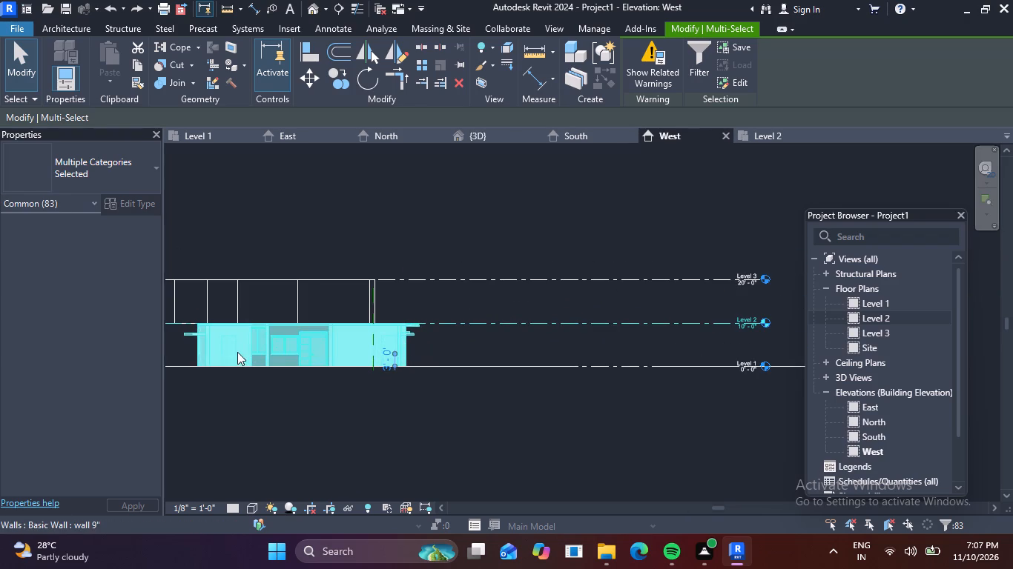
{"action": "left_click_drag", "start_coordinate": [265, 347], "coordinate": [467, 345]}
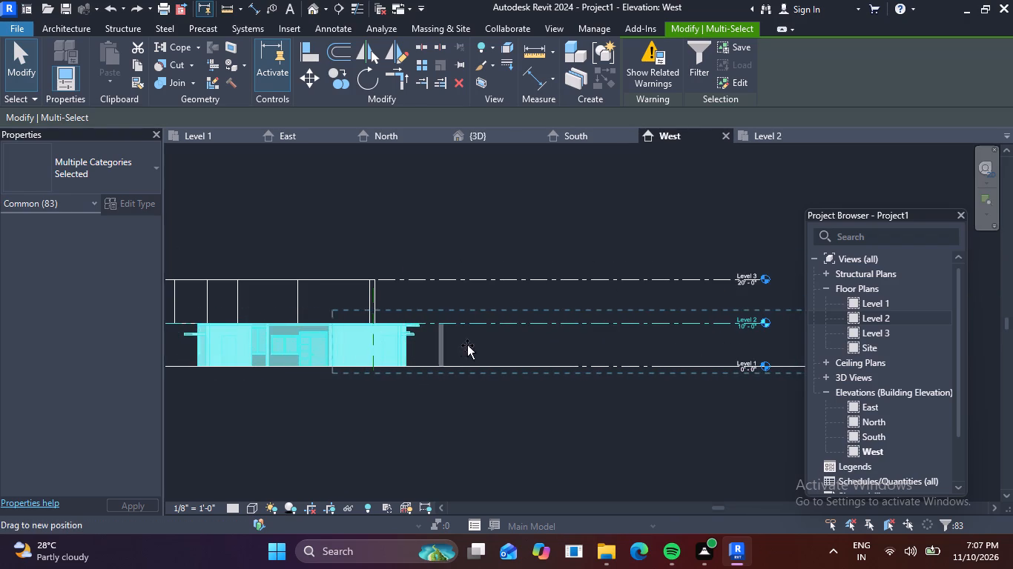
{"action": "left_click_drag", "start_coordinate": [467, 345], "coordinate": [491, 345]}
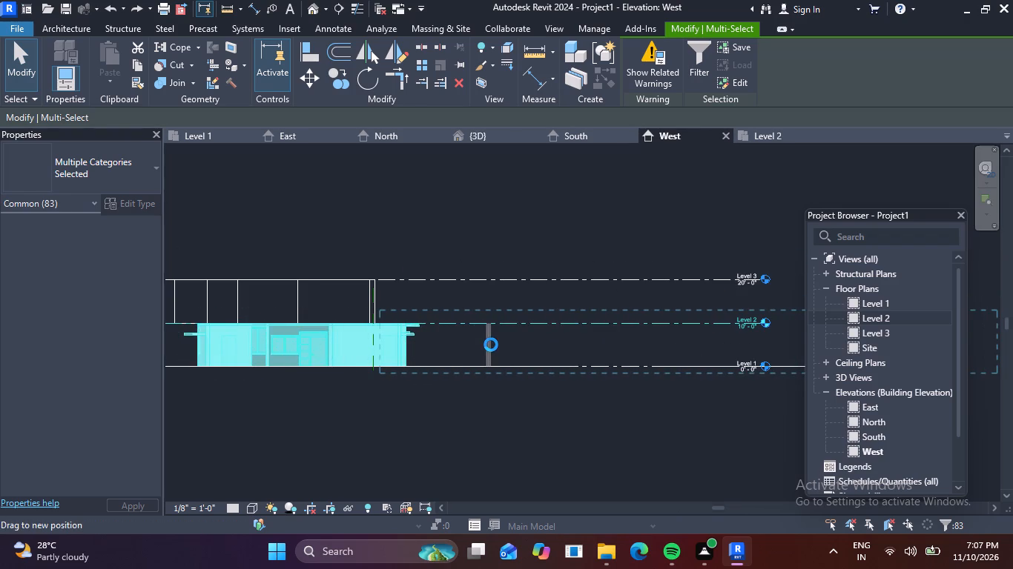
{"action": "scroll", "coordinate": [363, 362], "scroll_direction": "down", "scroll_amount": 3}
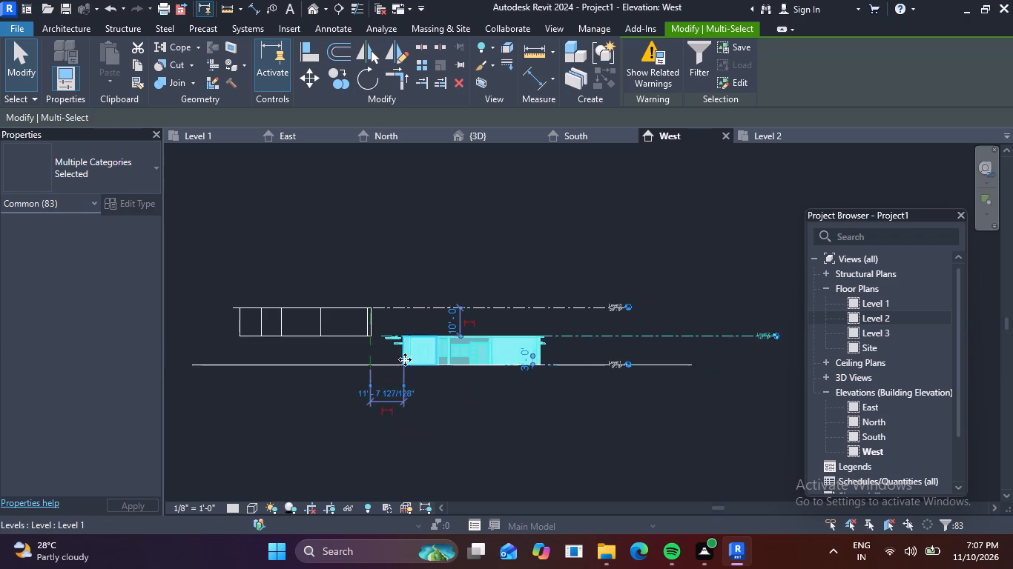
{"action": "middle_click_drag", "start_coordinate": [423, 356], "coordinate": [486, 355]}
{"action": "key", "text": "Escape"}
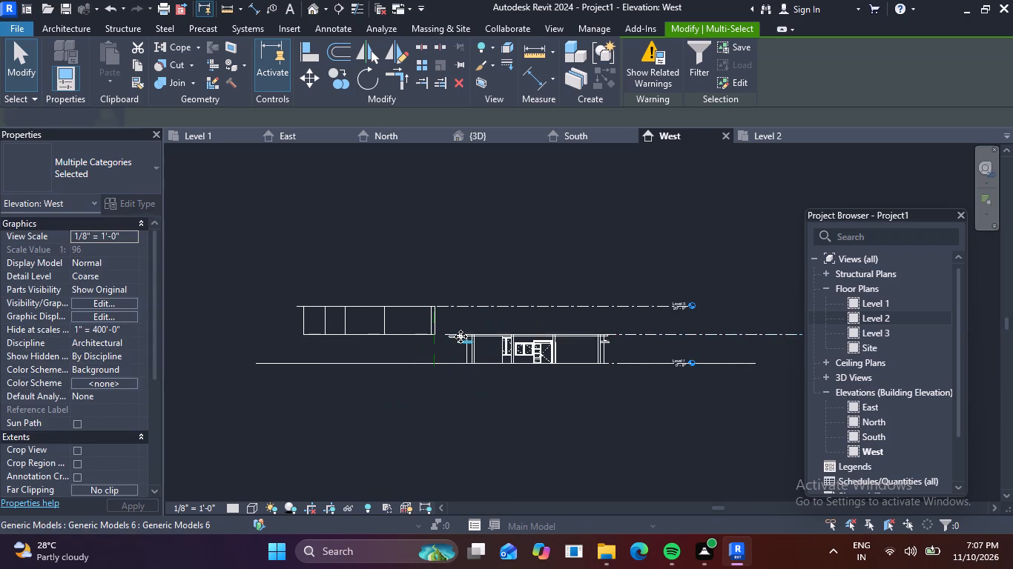
Undo the horizontal move of the ground-floor building in the West elevation and the edit made before it.
{"action": "scroll", "coordinate": [461, 336], "scroll_direction": "up", "scroll_amount": 11}
{"action": "scroll", "coordinate": [590, 356], "scroll_direction": "down", "scroll_amount": 5}
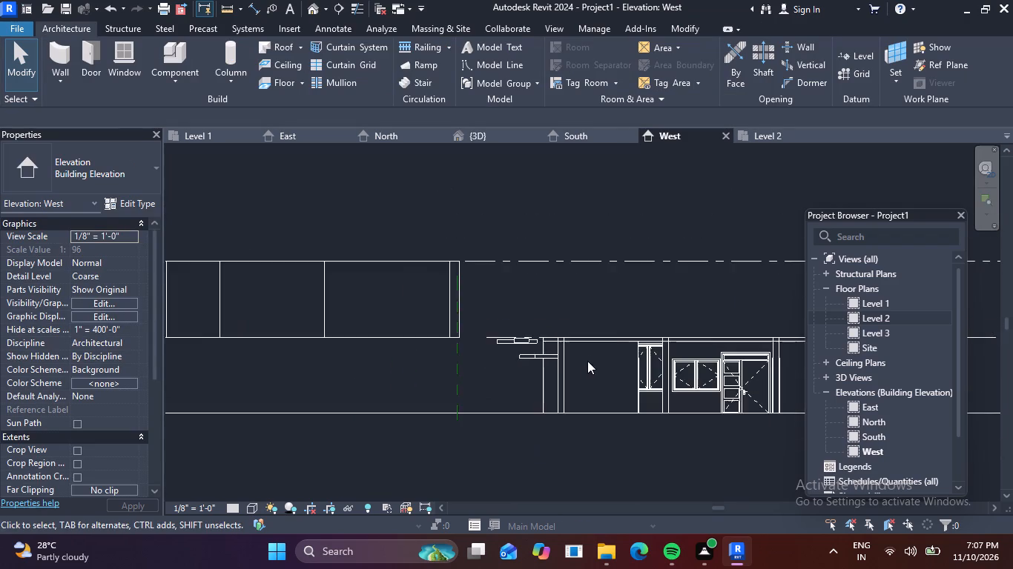
{"action": "middle_click_drag", "start_coordinate": [579, 367], "coordinate": [307, 371]}
{"action": "middle_click", "coordinate": [306, 372]}
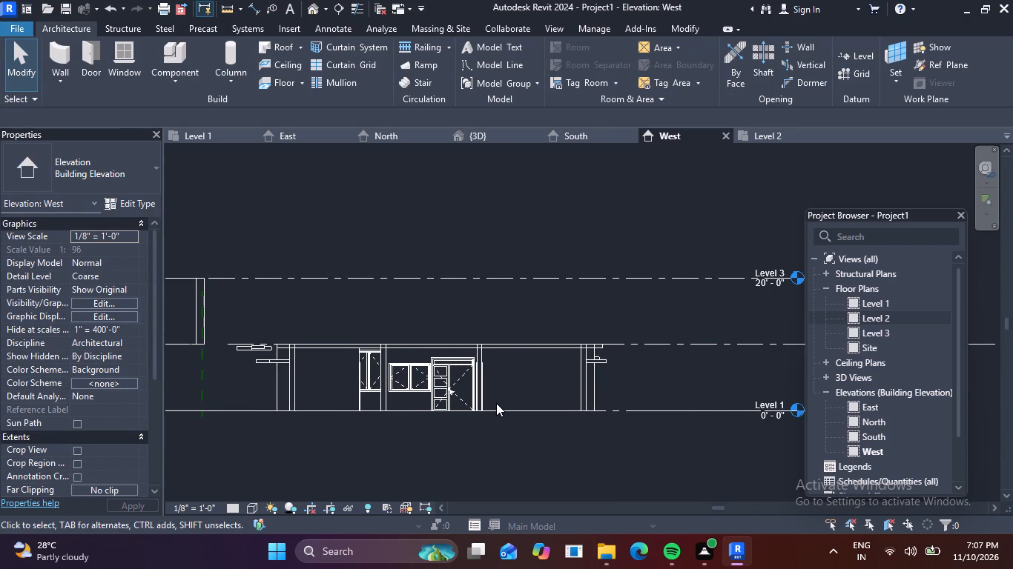
{"action": "key", "text": "ctrl+z"}
{"action": "scroll", "coordinate": [395, 378], "scroll_direction": "down", "scroll_amount": 3}
{"action": "middle_click_drag", "start_coordinate": [407, 379], "coordinate": [488, 386]}
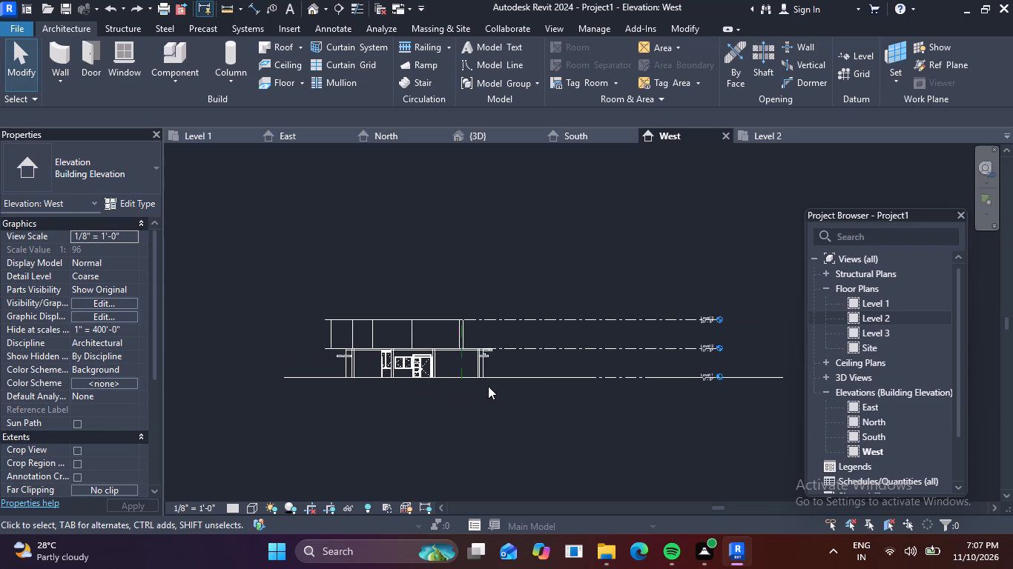
{"action": "key", "text": "ctrl+z"}
Examine the ground-floor building's position relative to the first-floor walls in the default 3D view and the East and North elevations.
{"action": "left_click", "coordinate": [320, 13]}
{"action": "scroll", "coordinate": [521, 296], "scroll_direction": "down", "scroll_amount": 3}
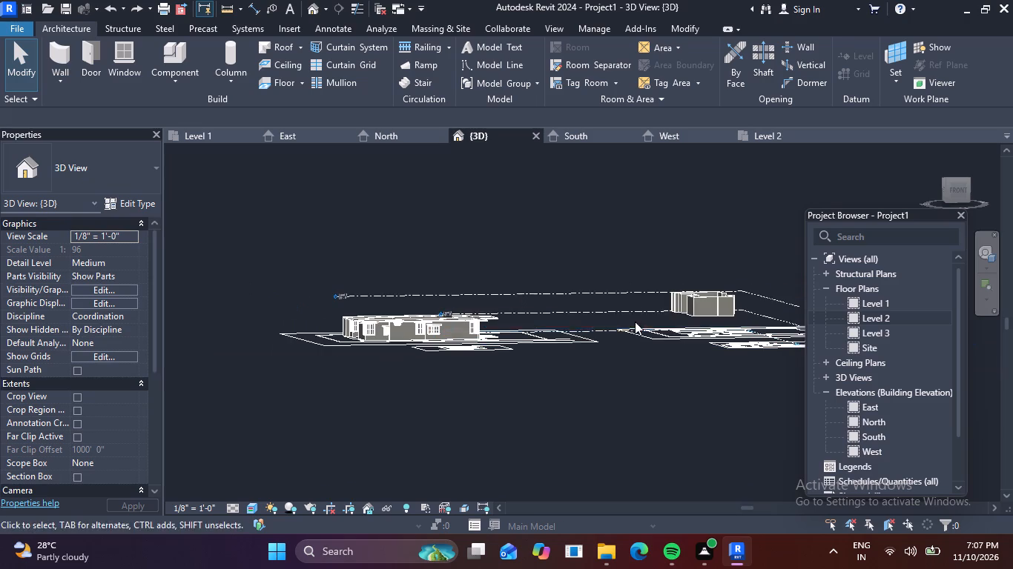
{"action": "scroll", "coordinate": [707, 306], "scroll_direction": "up", "scroll_amount": 3}
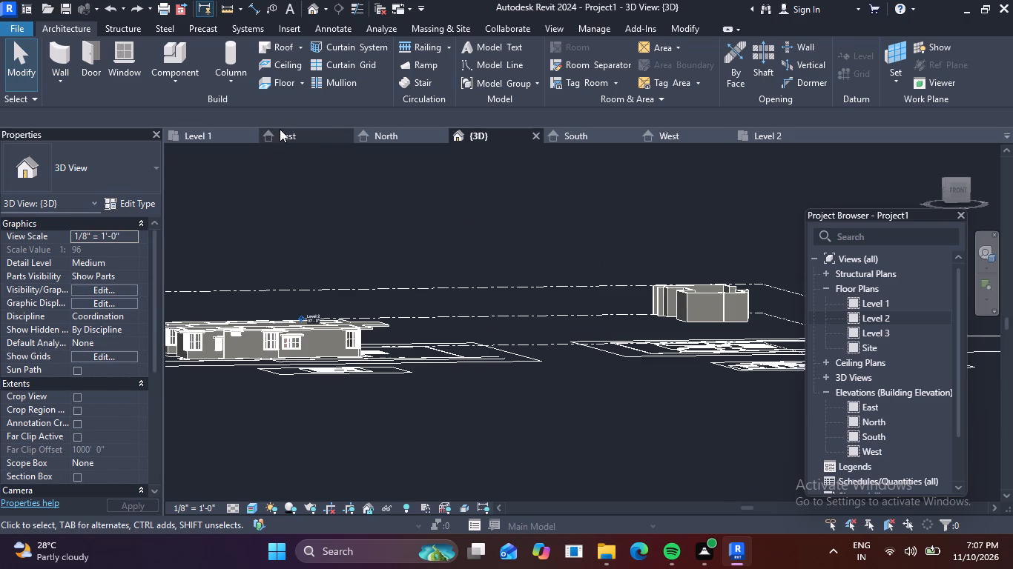
{"action": "left_click", "coordinate": [280, 131]}
{"action": "scroll", "coordinate": [330, 350], "scroll_direction": "up", "scroll_amount": 5}
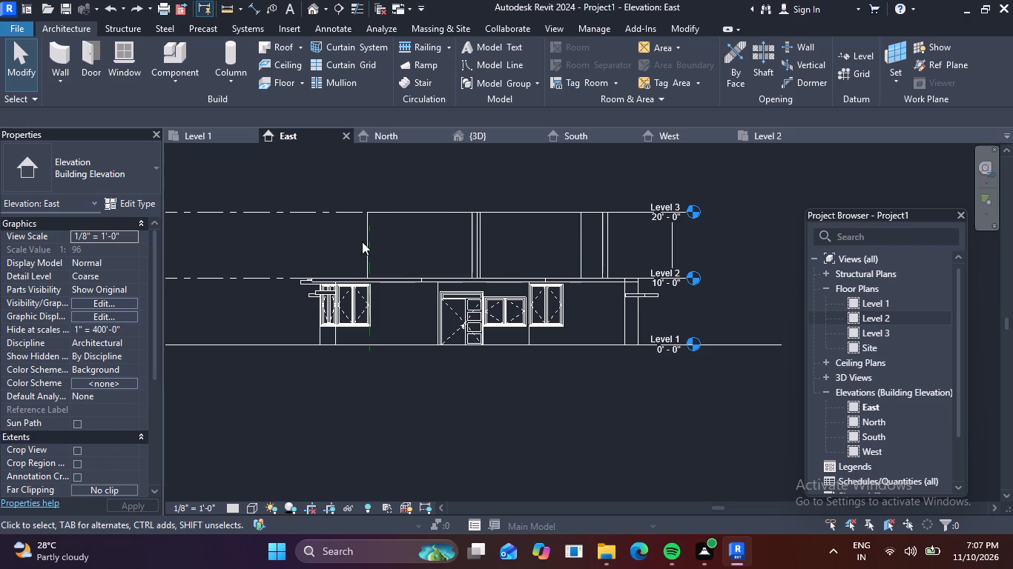
{"action": "left_click", "coordinate": [394, 134]}
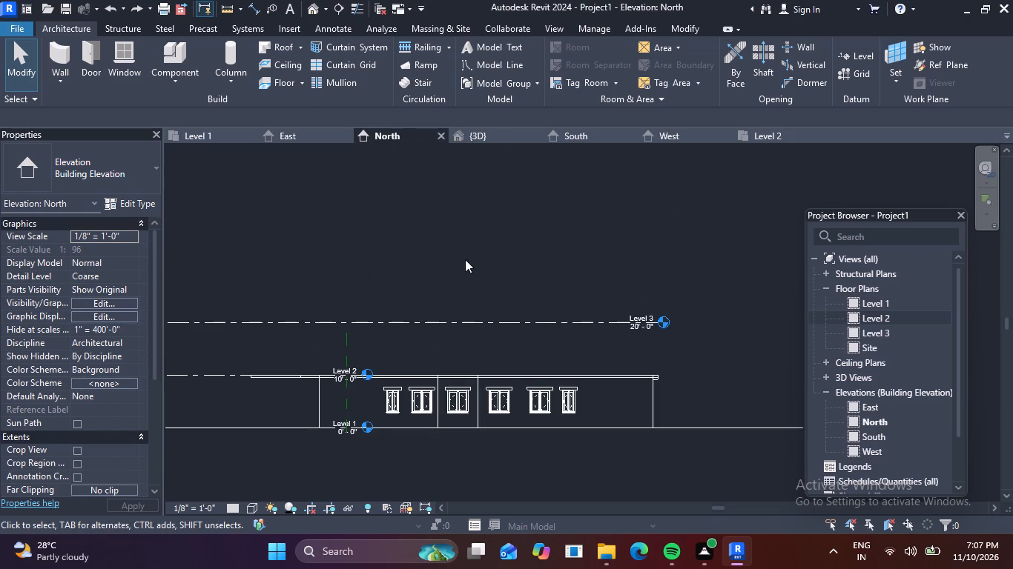
{"action": "scroll", "coordinate": [472, 278], "scroll_direction": "down", "scroll_amount": 3}
{"action": "scroll", "coordinate": [436, 359], "scroll_direction": "up", "scroll_amount": 5}
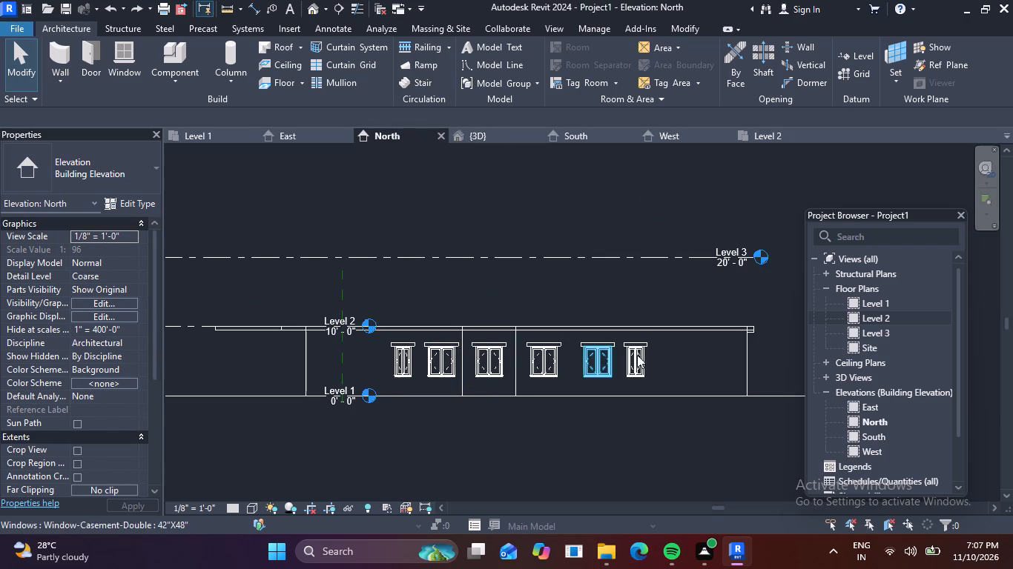
{"action": "scroll", "coordinate": [466, 364], "scroll_direction": "down", "scroll_amount": 3}
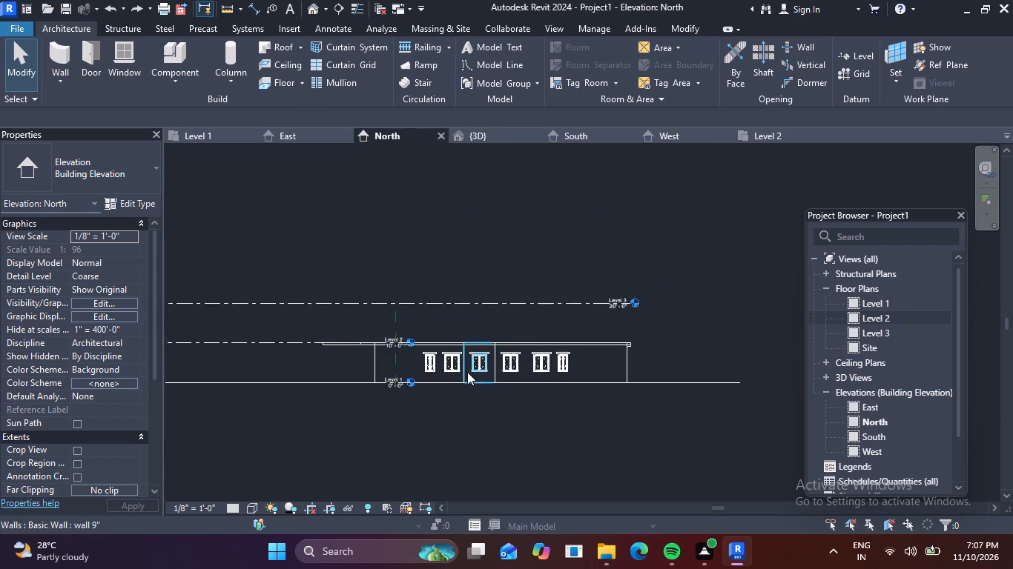
{"action": "scroll", "coordinate": [467, 372], "scroll_direction": "down", "scroll_amount": 2}
{"action": "middle_click_drag", "start_coordinate": [561, 271], "coordinate": [568, 293], "text": "shift"}
{"action": "scroll", "coordinate": [426, 394], "scroll_direction": "up", "scroll_amount": 2}
{"action": "scroll", "coordinate": [433, 389], "scroll_direction": "down", "scroll_amount": 4}
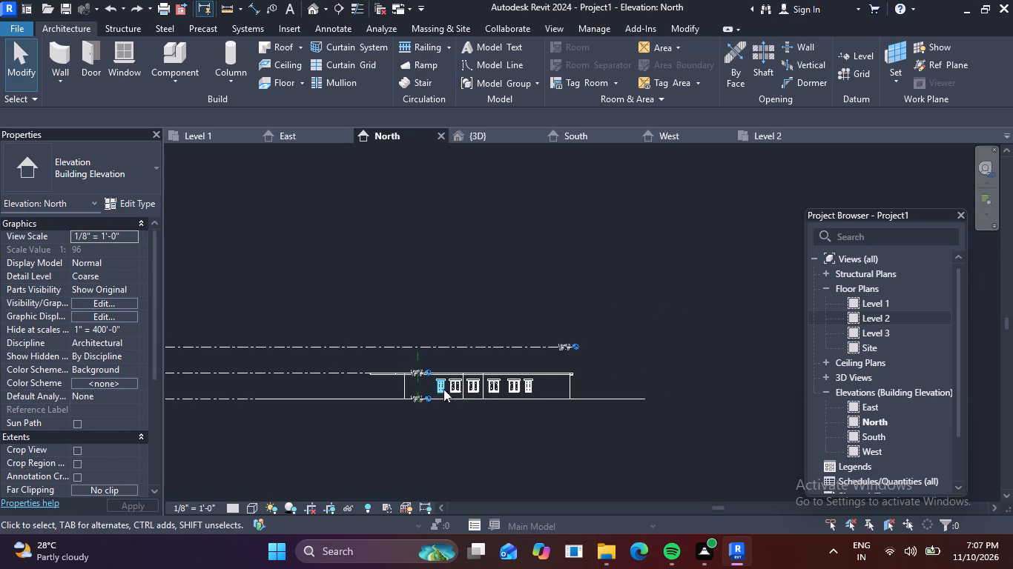
{"action": "middle_click_drag", "start_coordinate": [395, 407], "coordinate": [699, 373]}
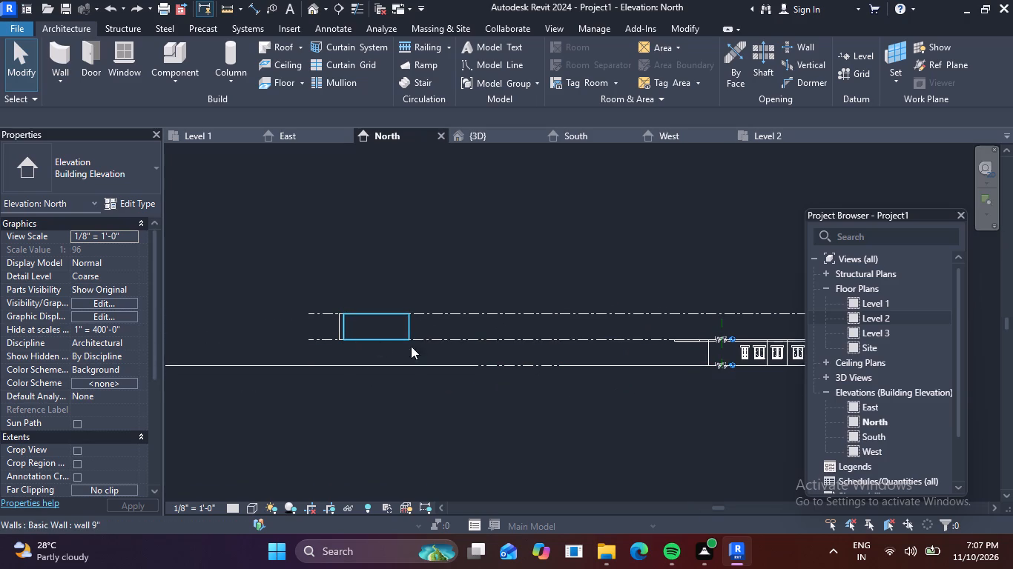
{"action": "middle_click_drag", "start_coordinate": [490, 346], "coordinate": [88, 314]}
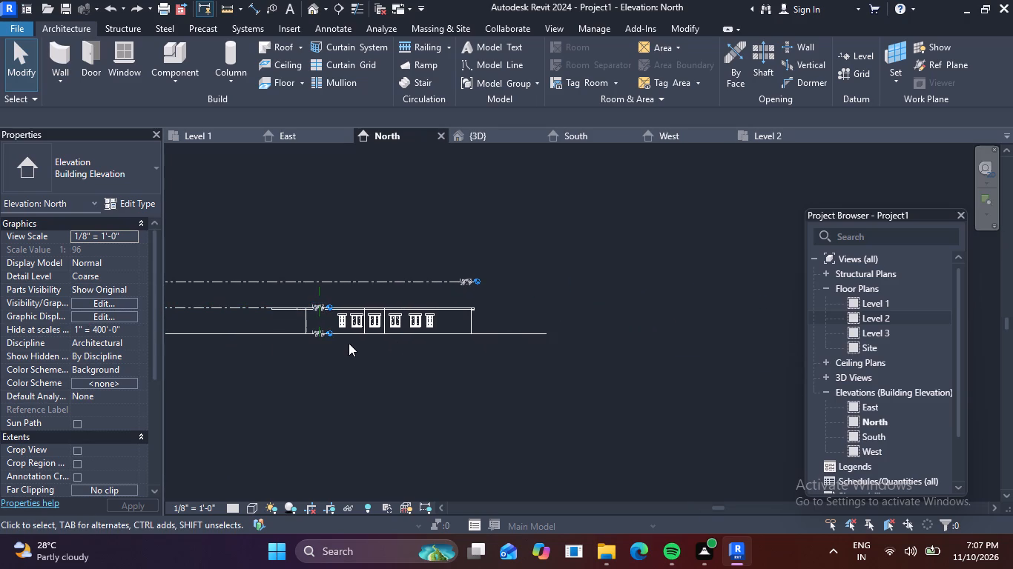
{"action": "scroll", "coordinate": [268, 314], "scroll_direction": "up", "scroll_amount": 5}
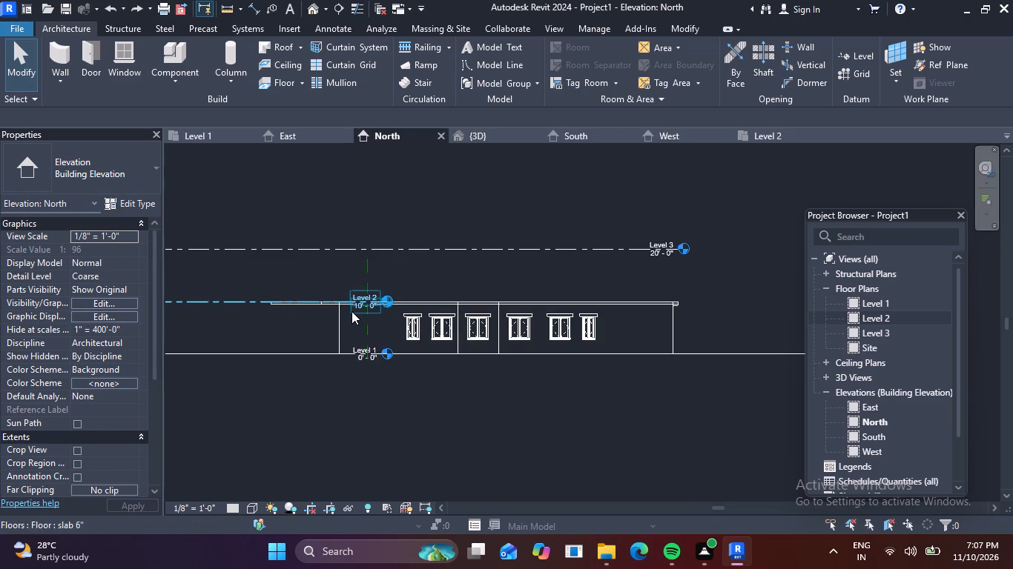
Examine the ground-floor building's walls, slab edges and level lines in the North elevation, and return to the default 3D view.
{"action": "middle_click_drag", "start_coordinate": [381, 319], "coordinate": [316, 319]}
{"action": "scroll", "coordinate": [316, 319], "scroll_direction": "up", "scroll_amount": 1}
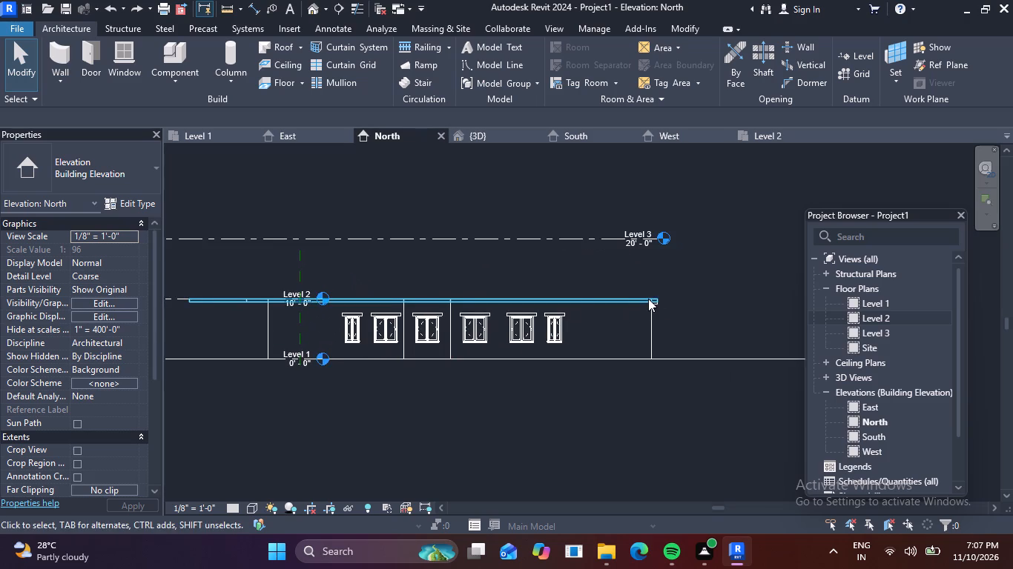
{"action": "middle_click_drag", "start_coordinate": [648, 299], "coordinate": [541, 281]}
{"action": "scroll", "coordinate": [541, 281], "scroll_direction": "up", "scroll_amount": 5}
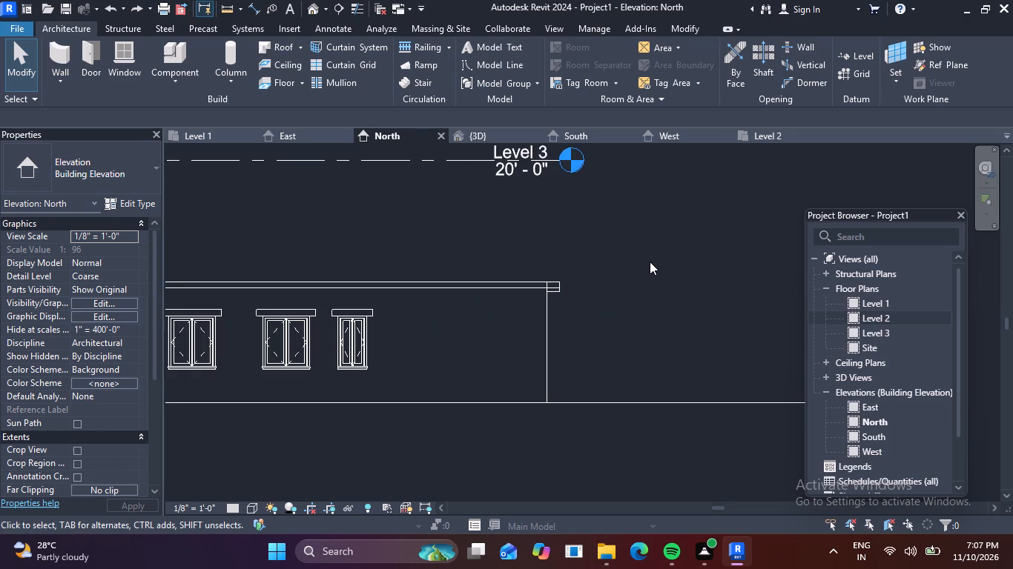
{"action": "scroll", "coordinate": [635, 274], "scroll_direction": "down", "scroll_amount": 3}
{"action": "scroll", "coordinate": [580, 301], "scroll_direction": "down", "scroll_amount": 1}
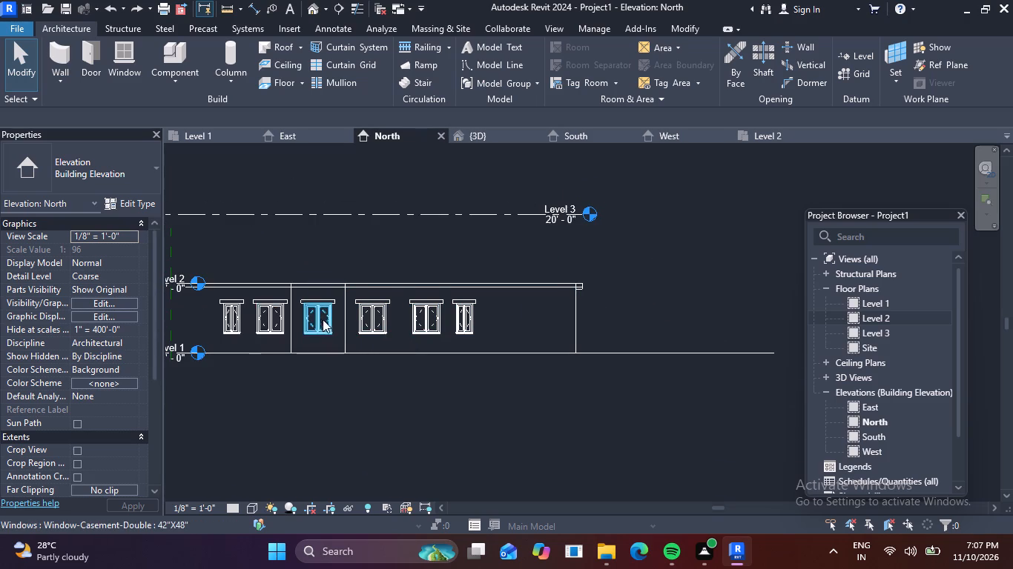
{"action": "scroll", "coordinate": [331, 319], "scroll_direction": "down", "scroll_amount": 5}
{"action": "scroll", "coordinate": [314, 320], "scroll_direction": "up", "scroll_amount": 7}
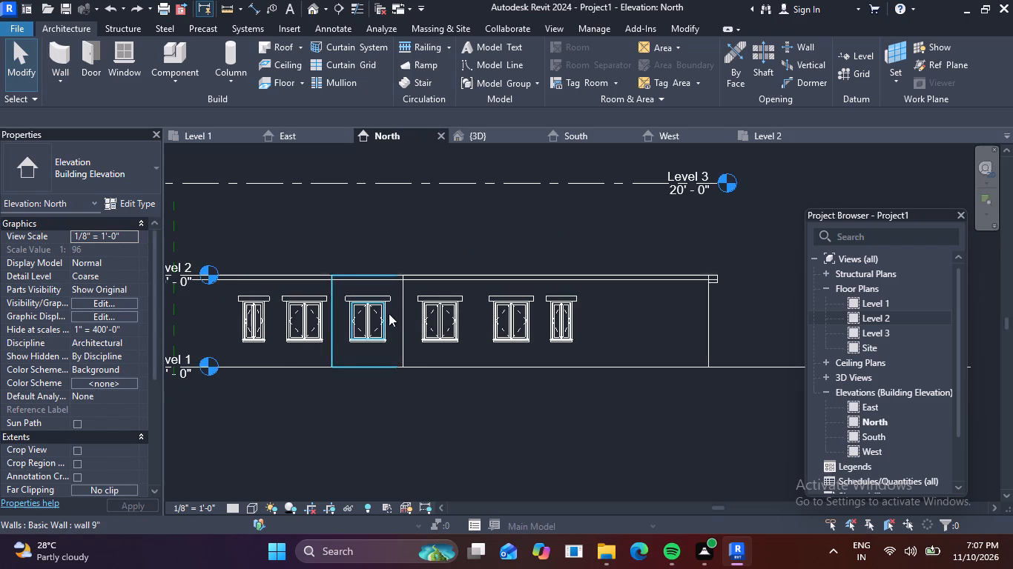
{"action": "scroll", "coordinate": [435, 319], "scroll_direction": "down", "scroll_amount": 4}
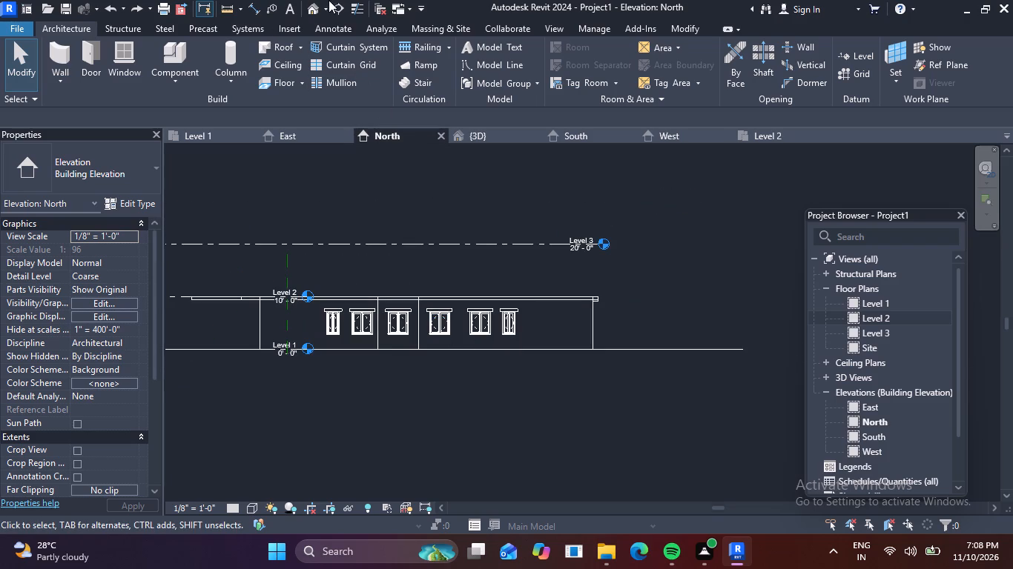
{"action": "left_click", "coordinate": [307, 10]}
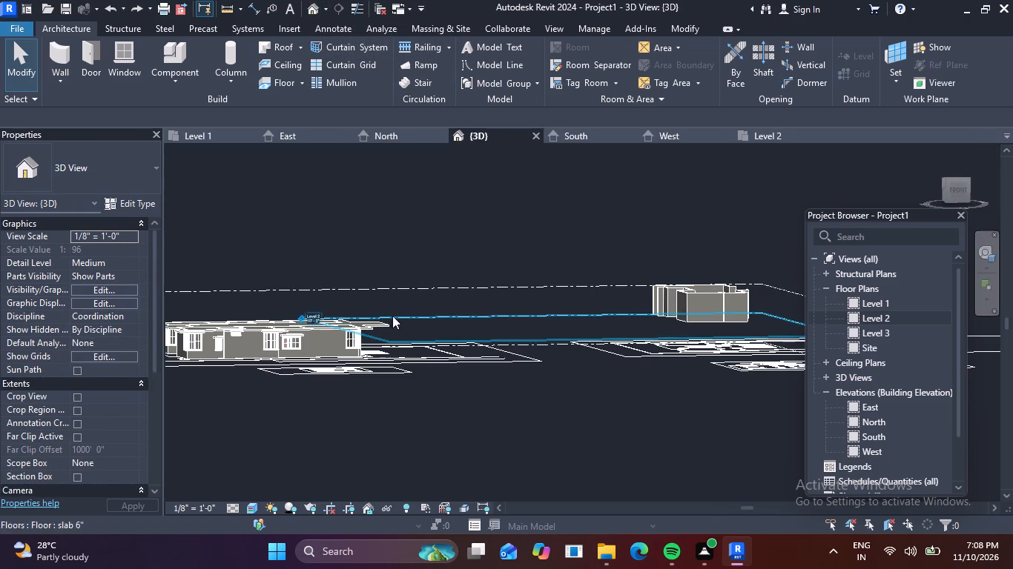
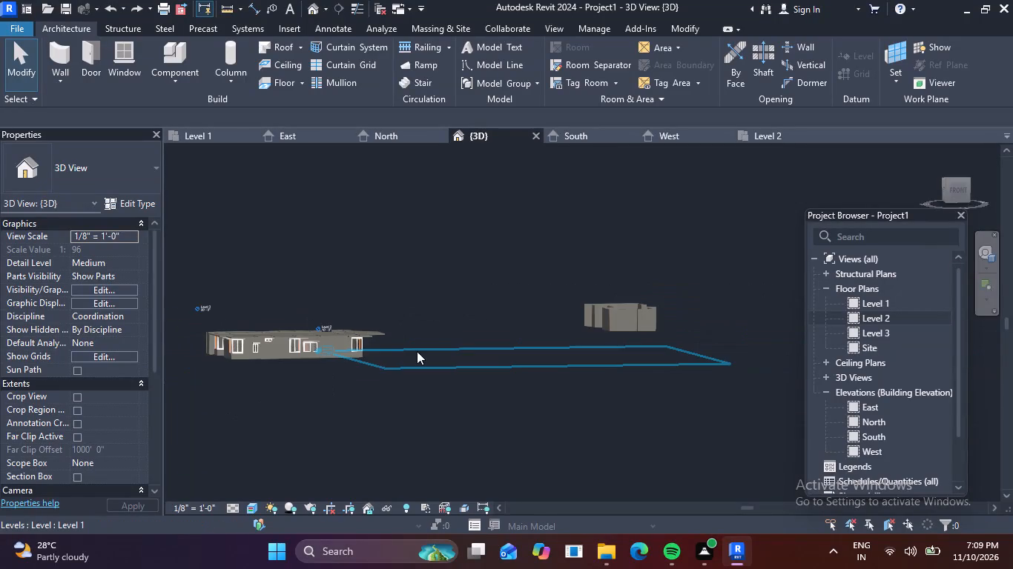
Examine the first-floor walls against the level lines and imported plans from several angles in the 3D view, ending front-on.
{"action": "middle_click_drag", "start_coordinate": [422, 352], "coordinate": [306, 379]}
{"action": "scroll", "coordinate": [314, 376], "scroll_direction": "down", "scroll_amount": 1}
{"action": "key", "text": "Escape"}
{"action": "key", "text": "Escape"}
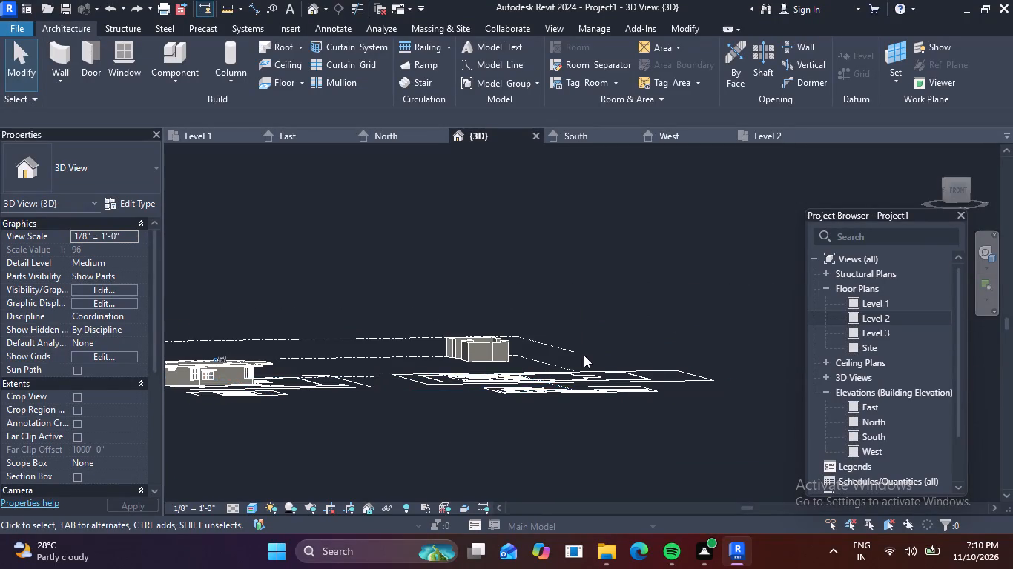
{"action": "key", "text": "Escape"}
{"action": "scroll", "coordinate": [487, 351], "scroll_direction": "up", "scroll_amount": 3}
{"action": "scroll", "coordinate": [557, 338], "scroll_direction": "up", "scroll_amount": 3}
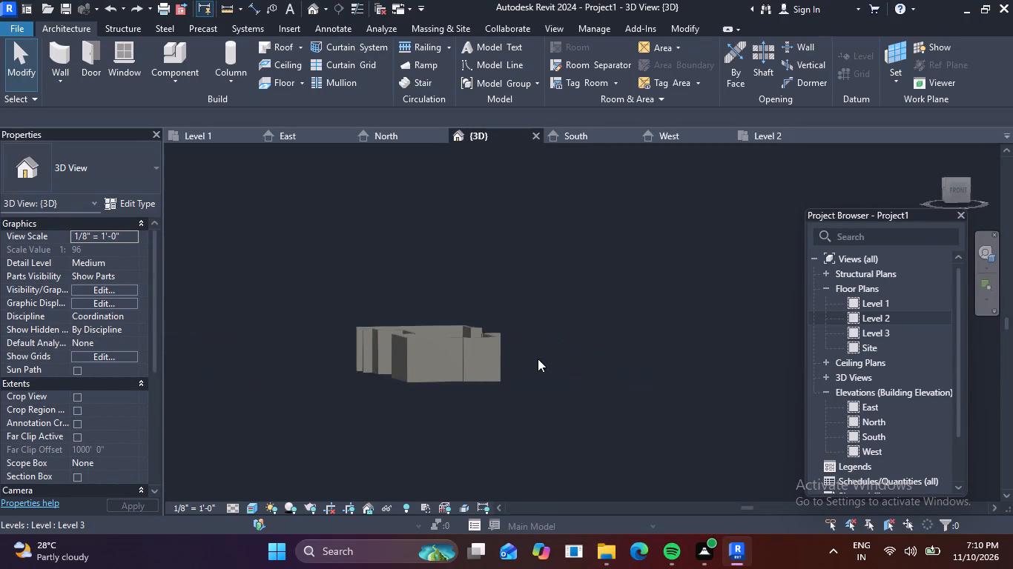
{"action": "middle_click_drag", "start_coordinate": [524, 358], "coordinate": [531, 320]}
{"action": "scroll", "coordinate": [478, 342], "scroll_direction": "up", "scroll_amount": 4}
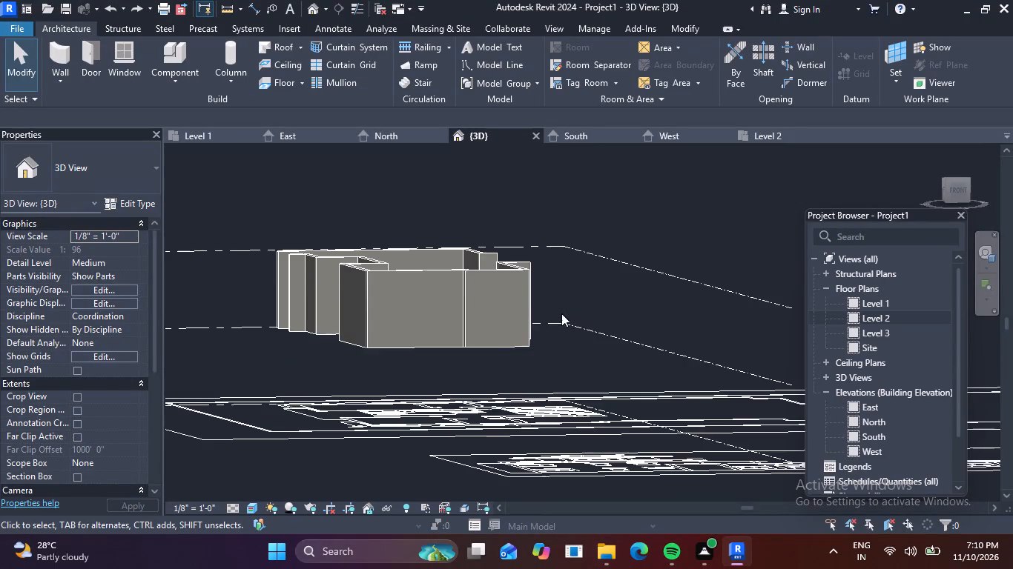
{"action": "middle_click_drag", "start_coordinate": [535, 310], "coordinate": [584, 351]}
{"action": "middle_click_drag", "start_coordinate": [584, 410], "coordinate": [569, 391], "text": "shift"}
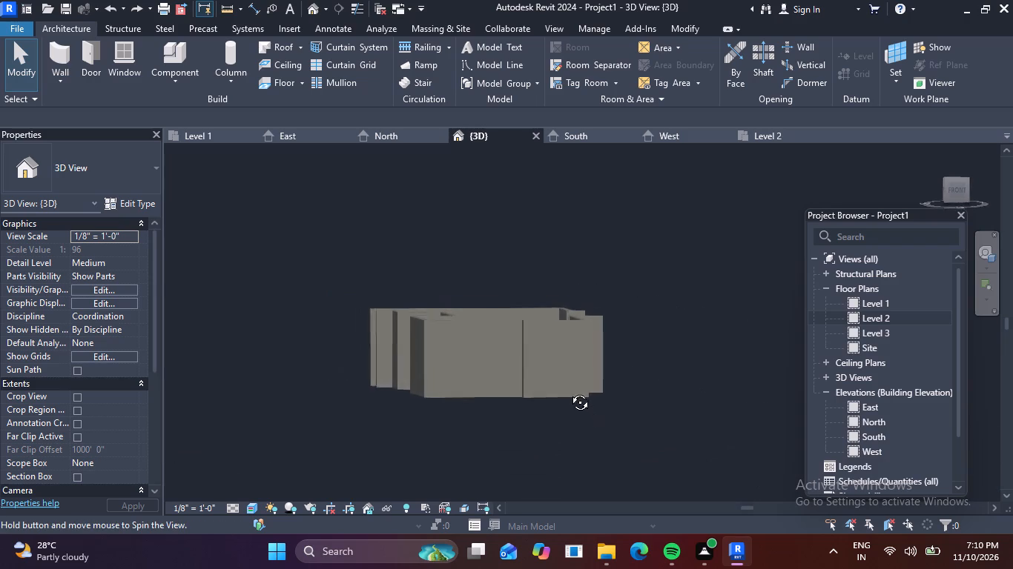
{"action": "middle_click_drag", "start_coordinate": [569, 391], "coordinate": [570, 406], "text": "shift"}
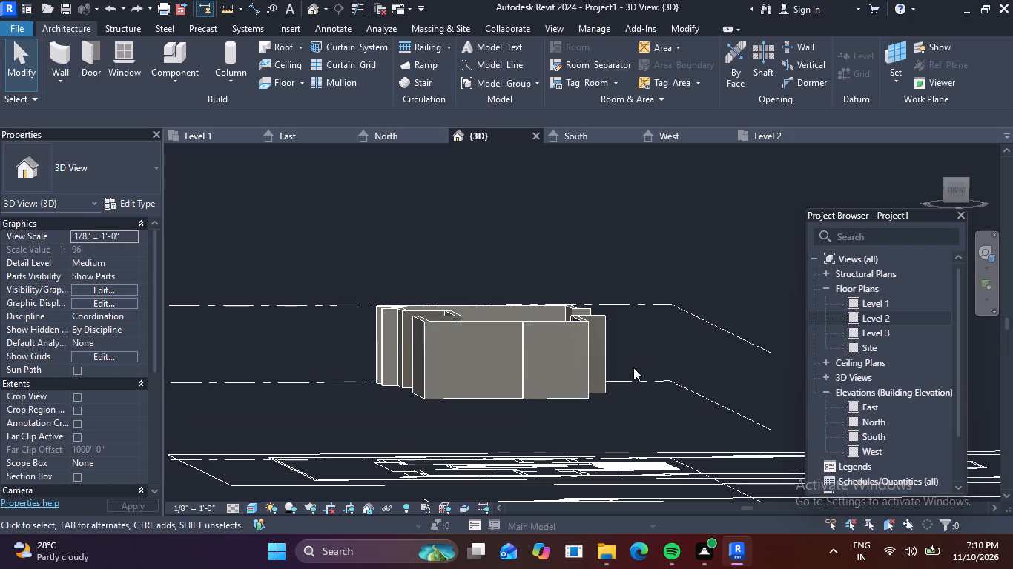
{"action": "key", "text": "Escape"}
{"action": "scroll", "coordinate": [601, 325], "scroll_direction": "down", "scroll_amount": 1}
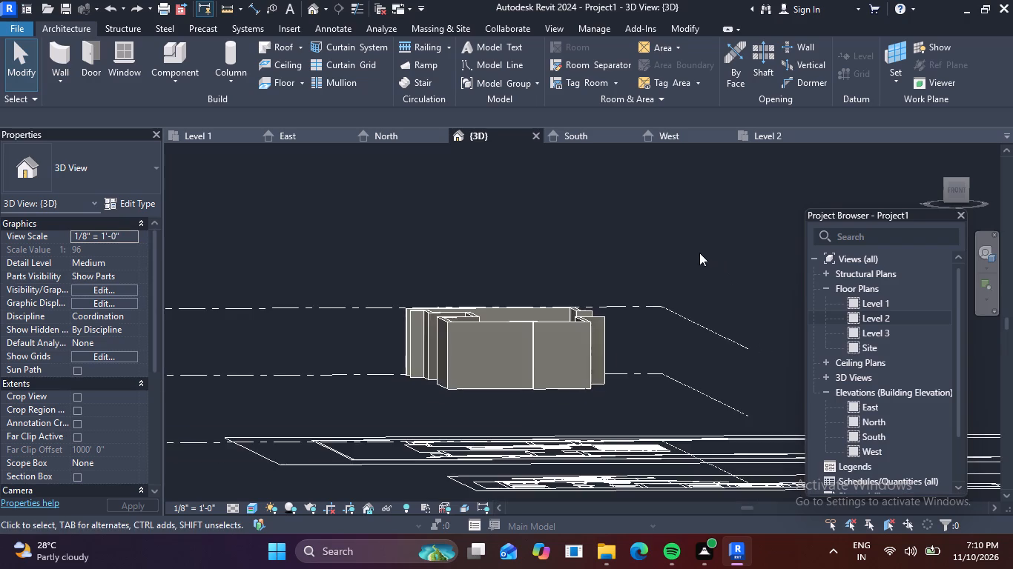
{"action": "middle_click_drag", "start_coordinate": [699, 251], "coordinate": [682, 288]}
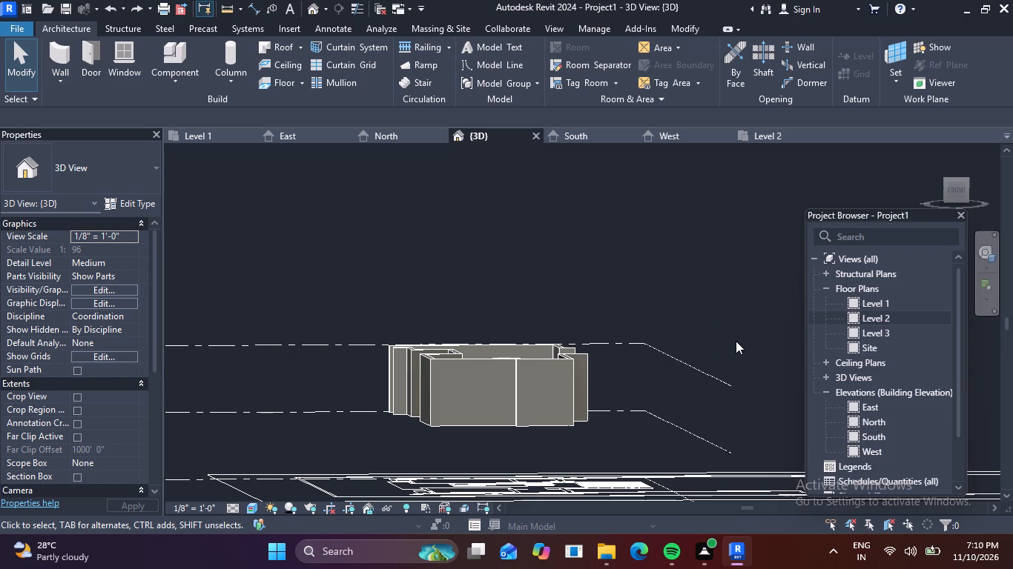
{"action": "middle_click_drag", "start_coordinate": [616, 302], "coordinate": [725, 336]}
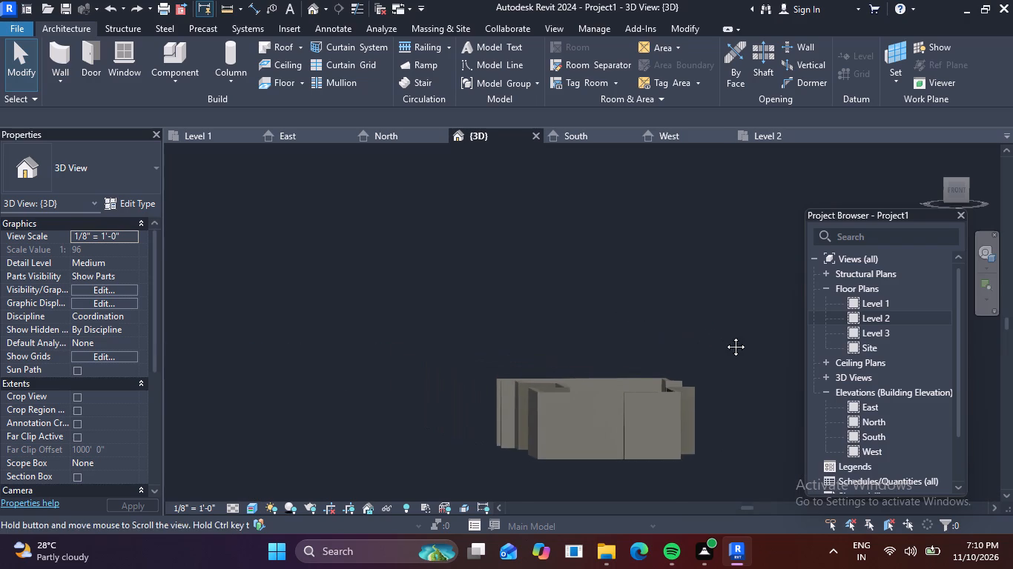
{"action": "middle_click_drag", "start_coordinate": [725, 336], "coordinate": [724, 336]}
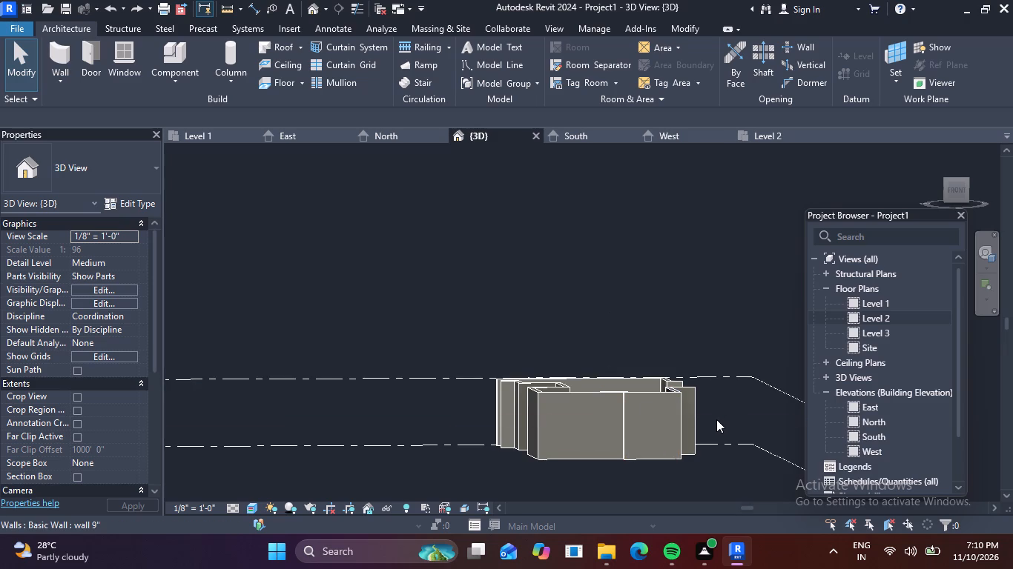
{"action": "scroll", "coordinate": [707, 418], "scroll_direction": "up", "scroll_amount": 4}
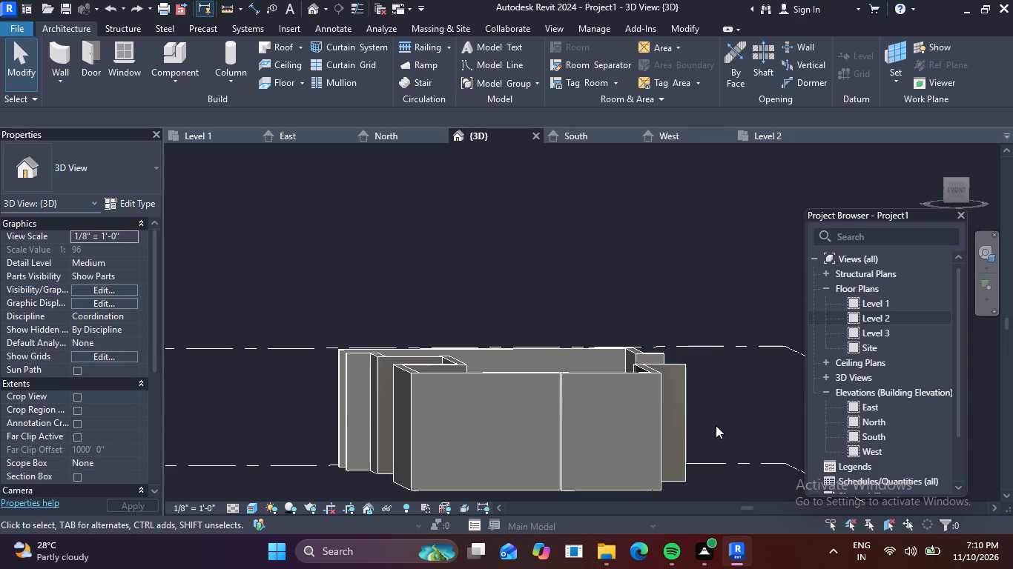
{"action": "key", "text": "Escape"}
{"action": "scroll", "coordinate": [696, 400], "scroll_direction": "down", "scroll_amount": 3}
{"action": "middle_click_drag", "start_coordinate": [696, 400], "coordinate": [715, 365]}
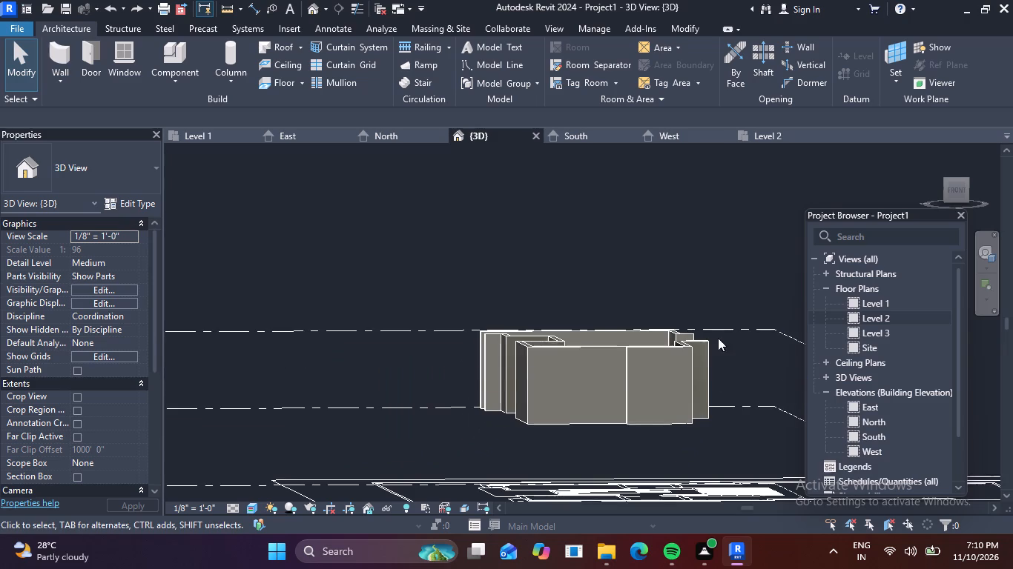
{"action": "scroll", "coordinate": [681, 359], "scroll_direction": "up", "scroll_amount": 1}
{"action": "middle_click_drag", "start_coordinate": [676, 356], "coordinate": [645, 330]}
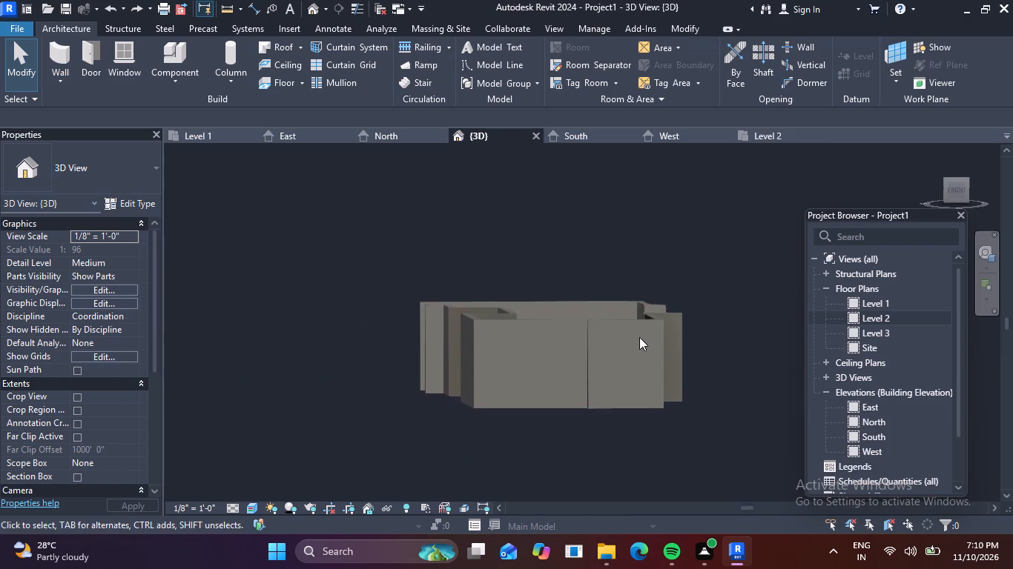
{"action": "middle_click_drag", "start_coordinate": [693, 382], "coordinate": [683, 365], "text": "shift"}
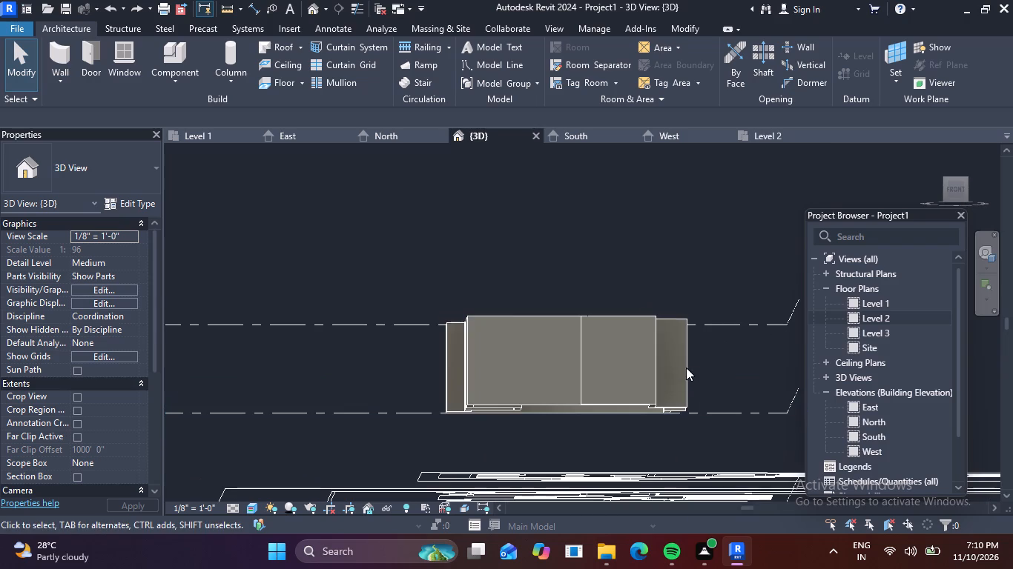
{"action": "middle_click_drag", "start_coordinate": [695, 365], "coordinate": [694, 373], "text": "shift"}
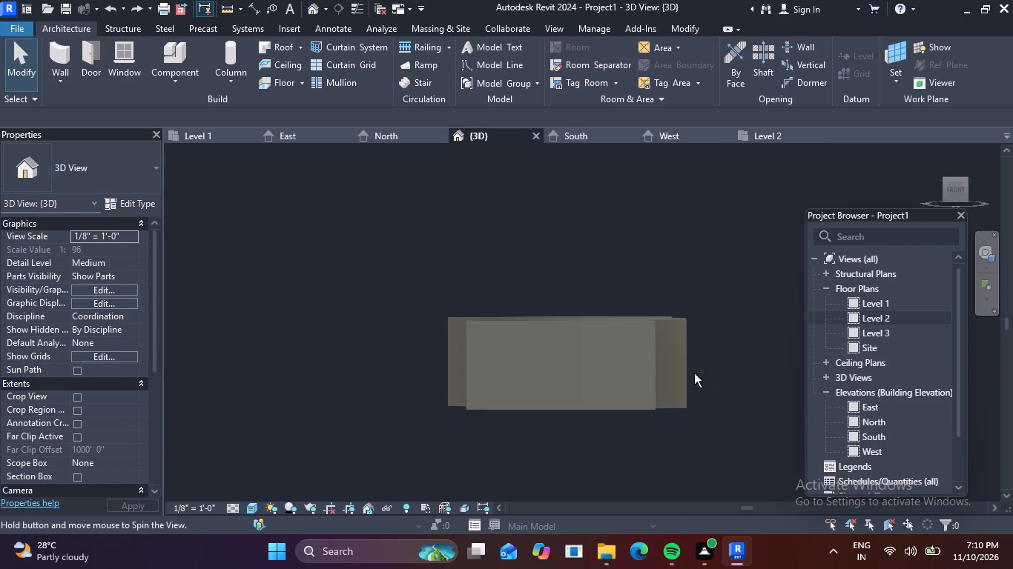
{"action": "scroll", "coordinate": [693, 373], "scroll_direction": "up", "scroll_amount": 1}
{"action": "key", "text": "Escape"}
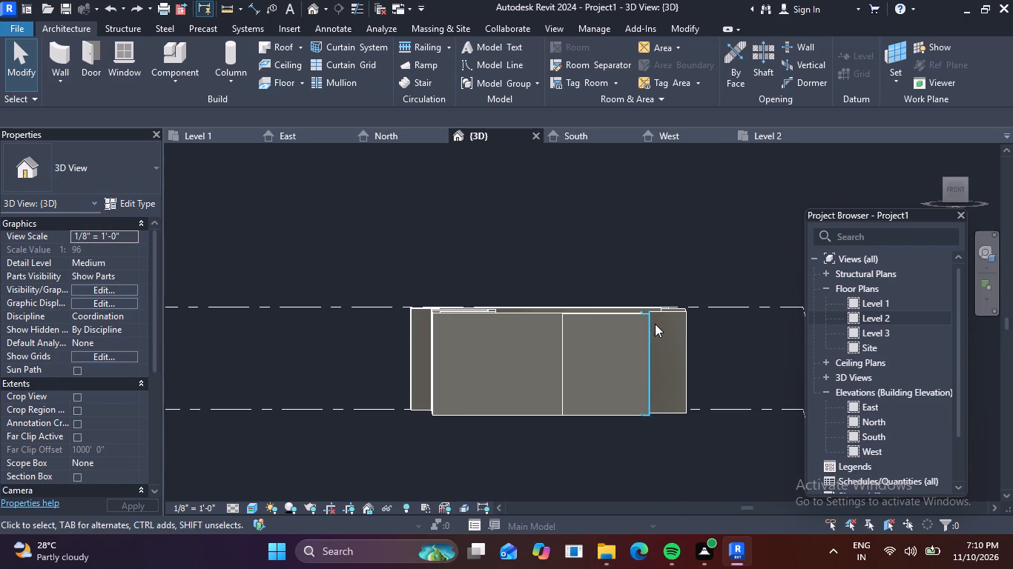
{"action": "middle_click", "coordinate": [741, 345], "text": "shift"}
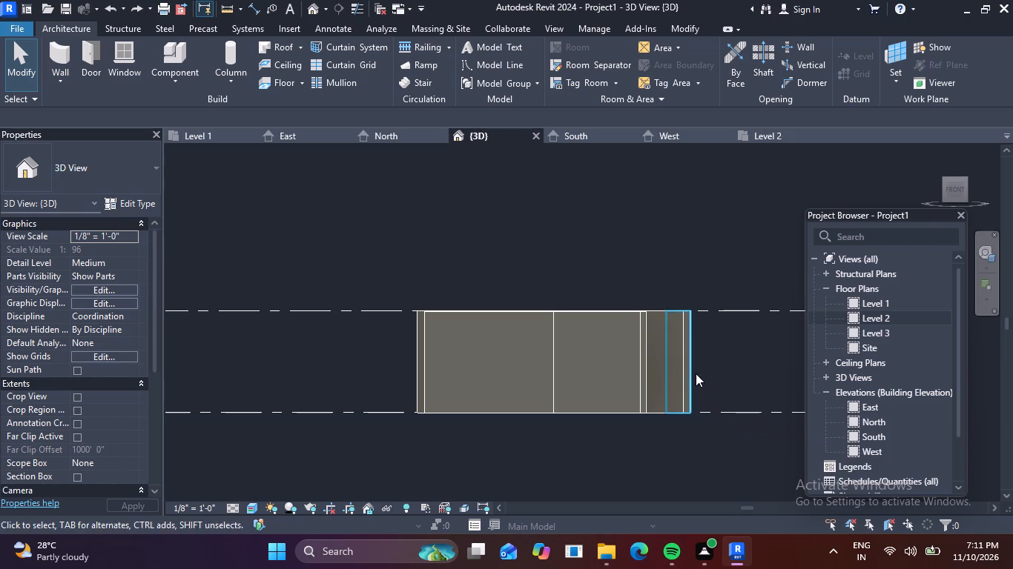
{"action": "scroll", "coordinate": [768, 322], "scroll_direction": "down", "scroll_amount": 6}
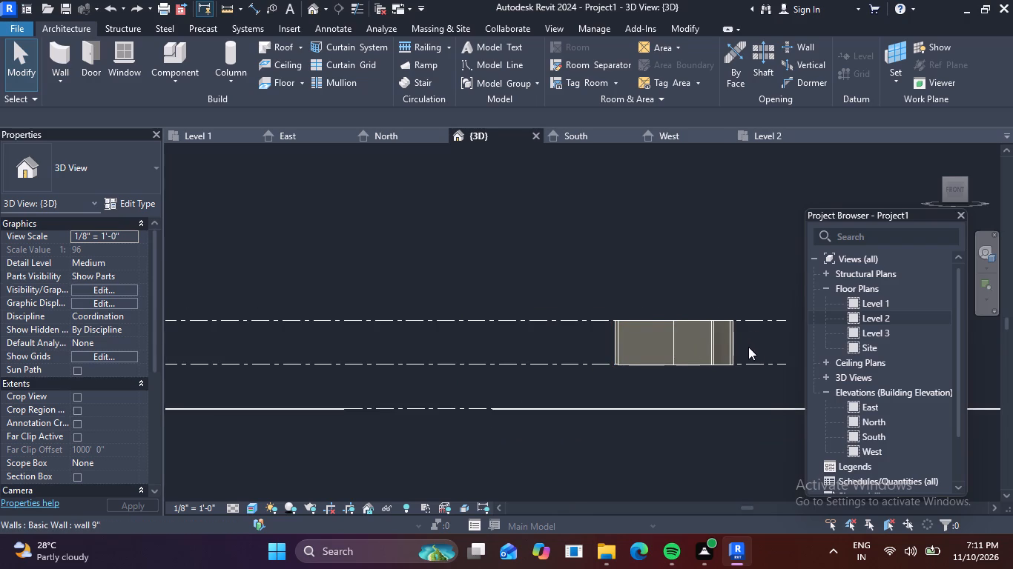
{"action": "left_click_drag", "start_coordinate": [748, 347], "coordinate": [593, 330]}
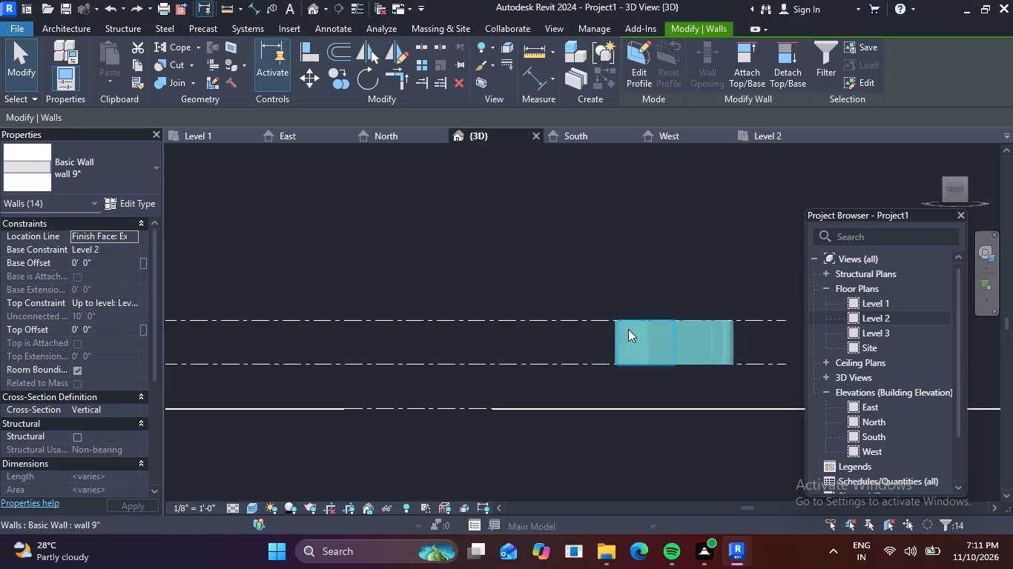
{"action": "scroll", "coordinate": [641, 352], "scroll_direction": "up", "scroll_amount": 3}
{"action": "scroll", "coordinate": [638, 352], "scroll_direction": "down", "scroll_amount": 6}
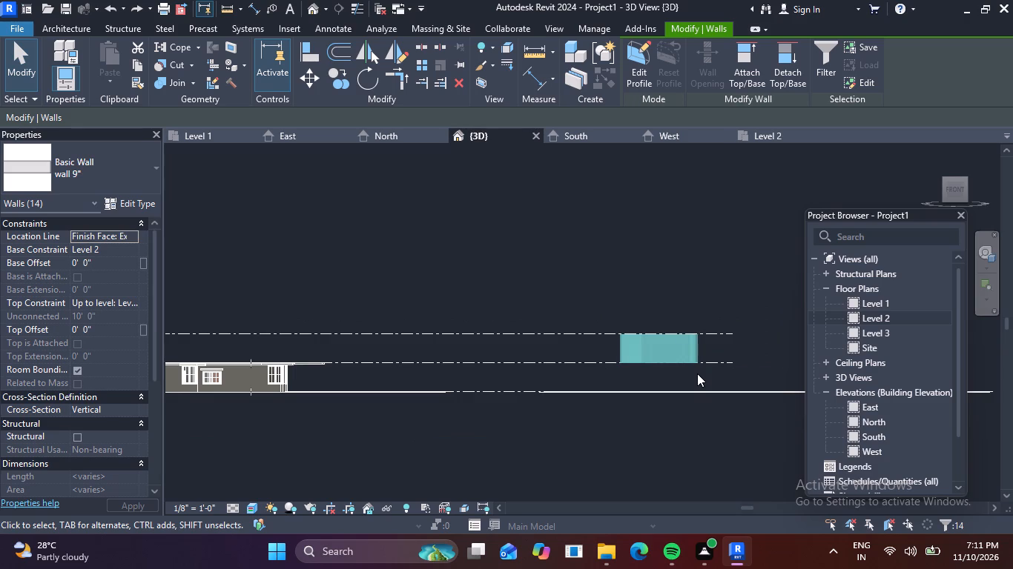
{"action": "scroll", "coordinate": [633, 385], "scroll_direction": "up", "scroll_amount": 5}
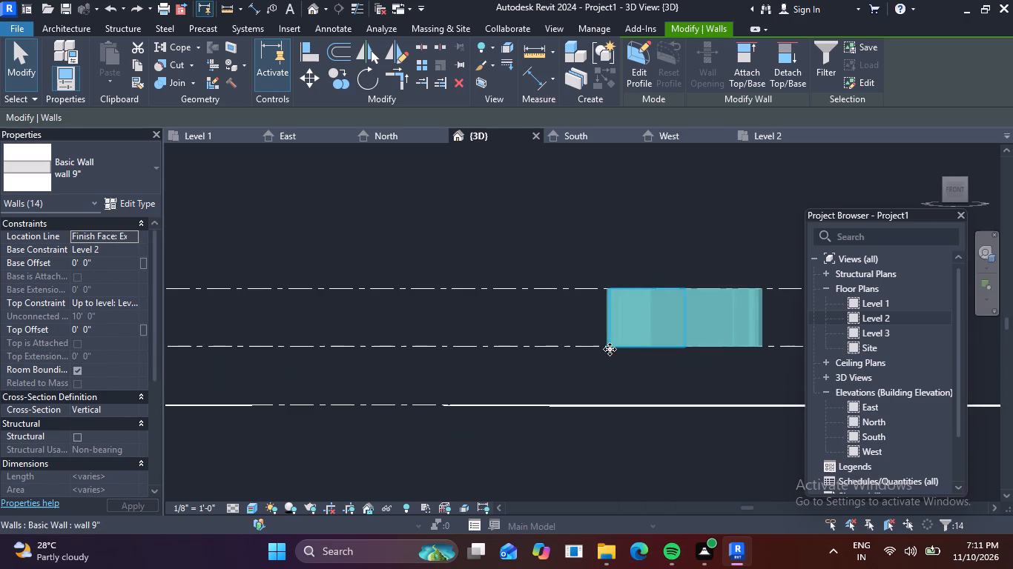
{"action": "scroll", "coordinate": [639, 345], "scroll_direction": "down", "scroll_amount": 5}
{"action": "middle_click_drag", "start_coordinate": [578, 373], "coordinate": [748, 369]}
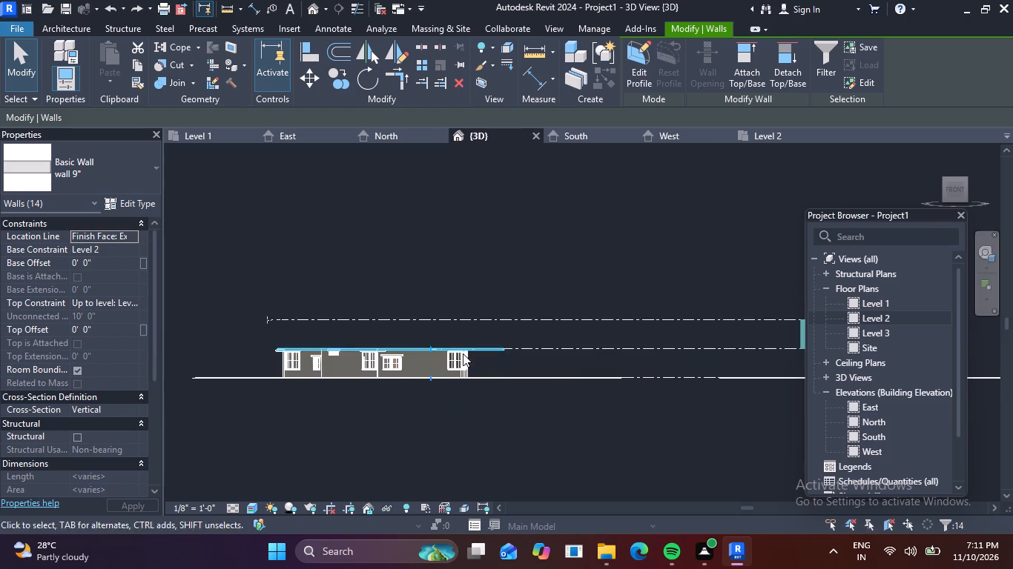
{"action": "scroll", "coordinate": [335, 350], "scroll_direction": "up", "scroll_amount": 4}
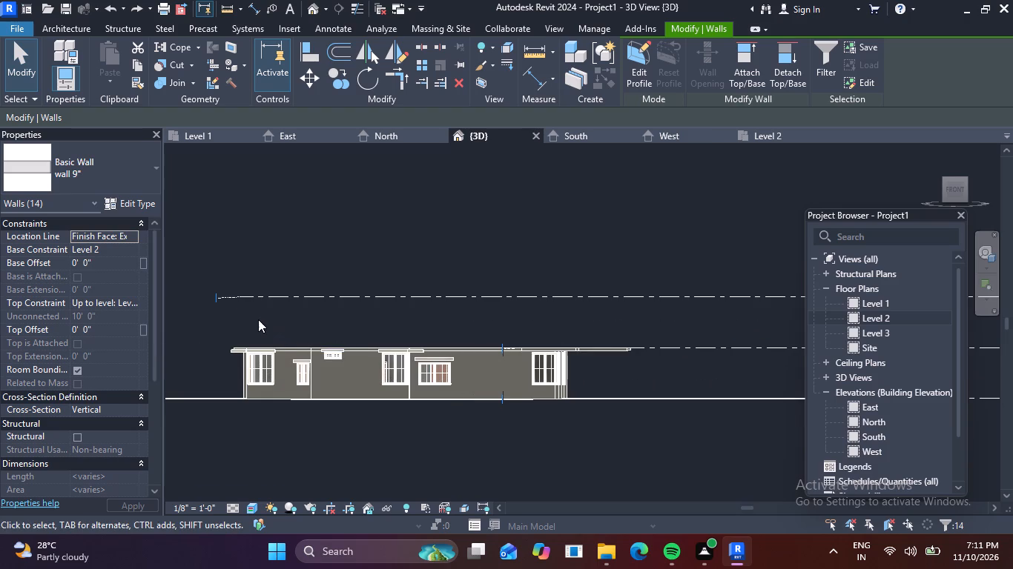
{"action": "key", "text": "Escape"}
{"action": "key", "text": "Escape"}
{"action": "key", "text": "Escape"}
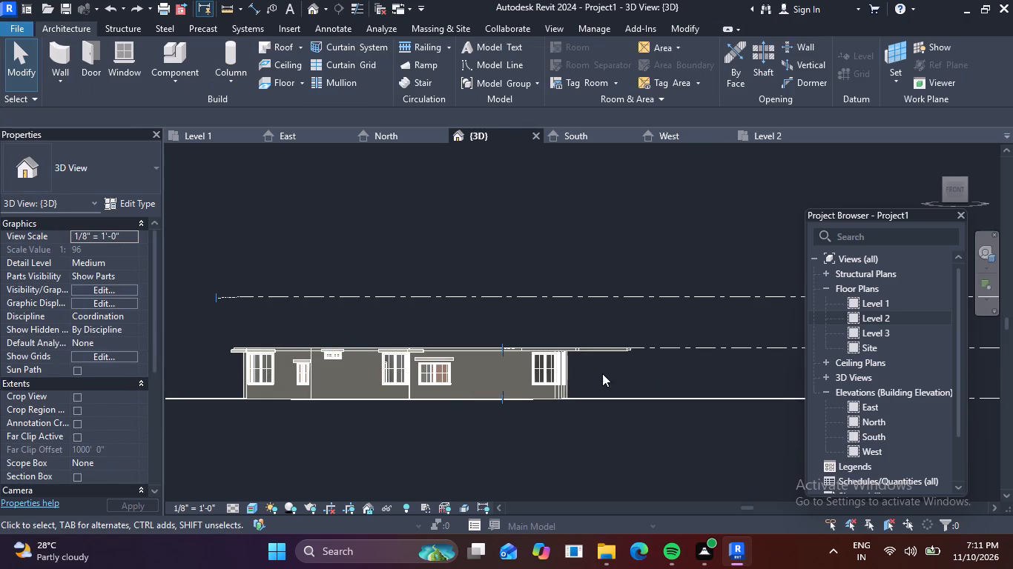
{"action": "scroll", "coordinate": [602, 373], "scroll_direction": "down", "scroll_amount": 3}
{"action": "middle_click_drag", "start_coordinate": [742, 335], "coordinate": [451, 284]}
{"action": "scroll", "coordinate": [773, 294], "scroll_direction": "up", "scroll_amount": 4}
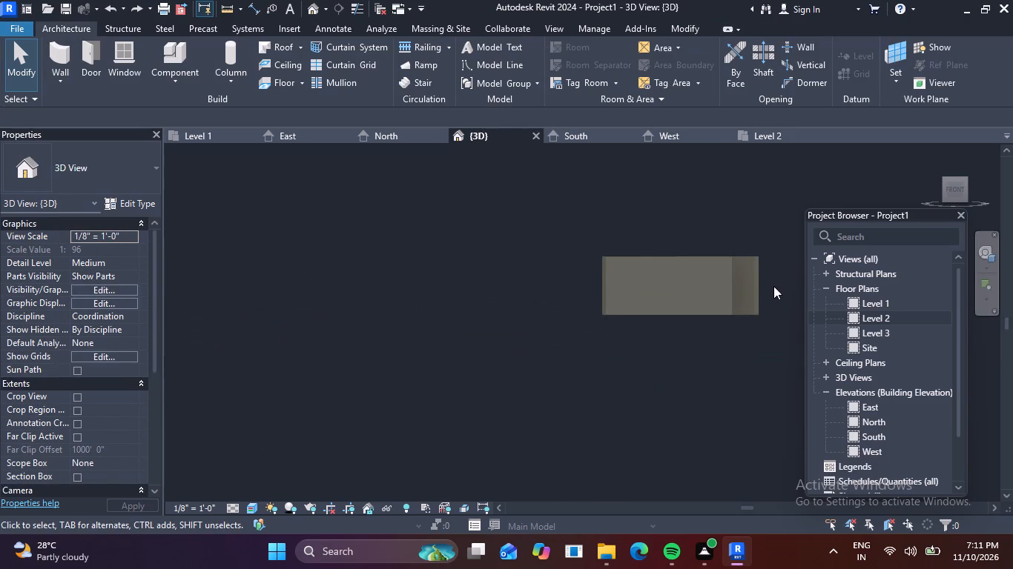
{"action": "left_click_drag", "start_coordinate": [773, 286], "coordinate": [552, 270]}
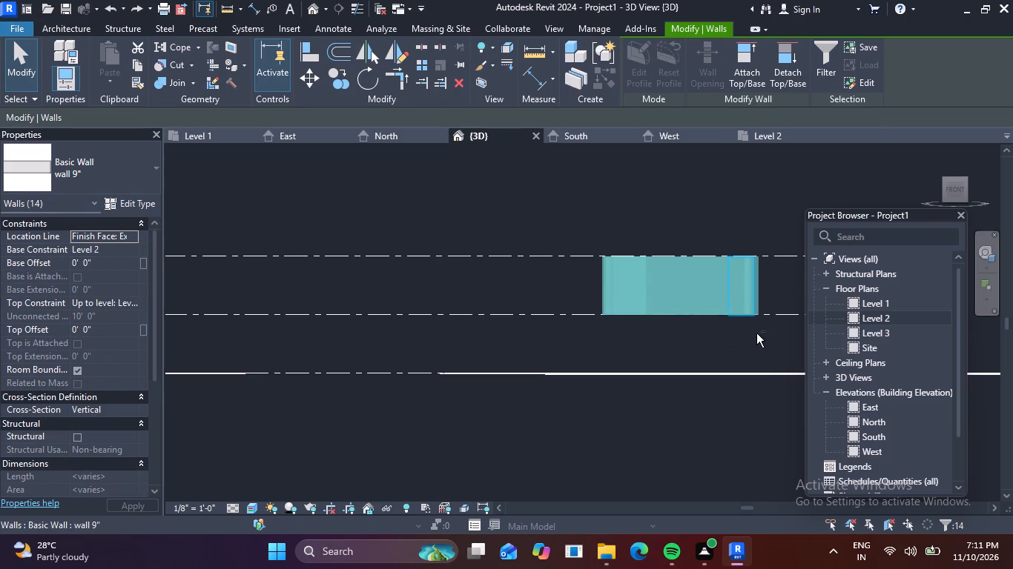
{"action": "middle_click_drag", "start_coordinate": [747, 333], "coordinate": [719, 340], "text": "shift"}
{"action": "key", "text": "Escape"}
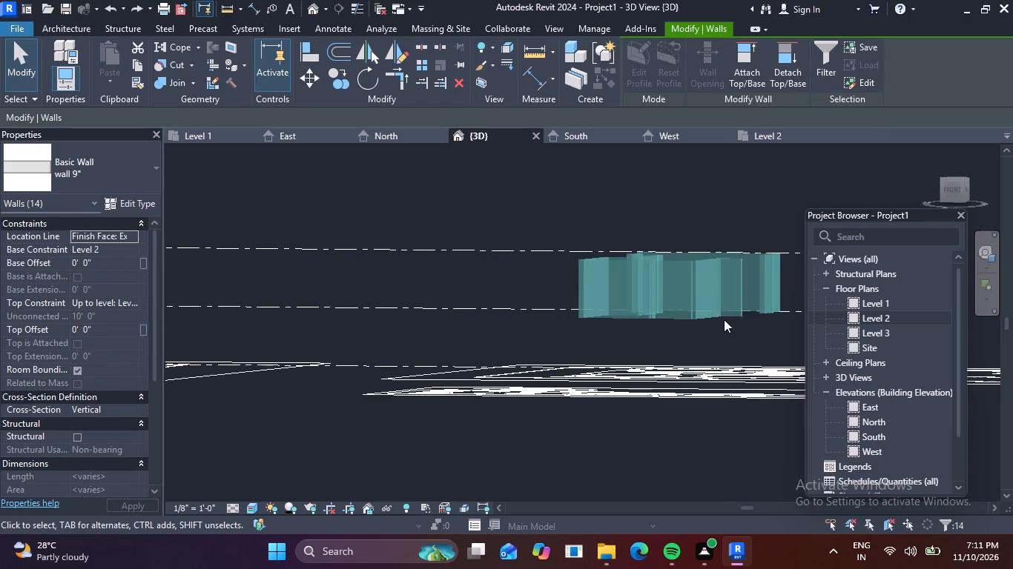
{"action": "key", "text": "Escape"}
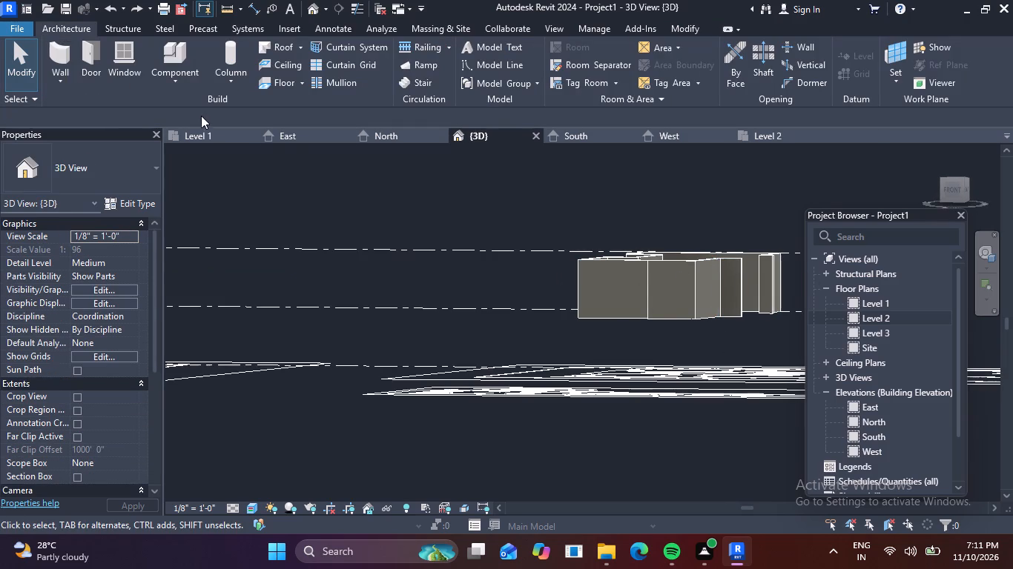
In the South elevation, select all 14 first-floor walls and move them horizontally to about 38 feet from the ground-floor building's east end.
{"action": "left_click", "coordinate": [571, 133]}
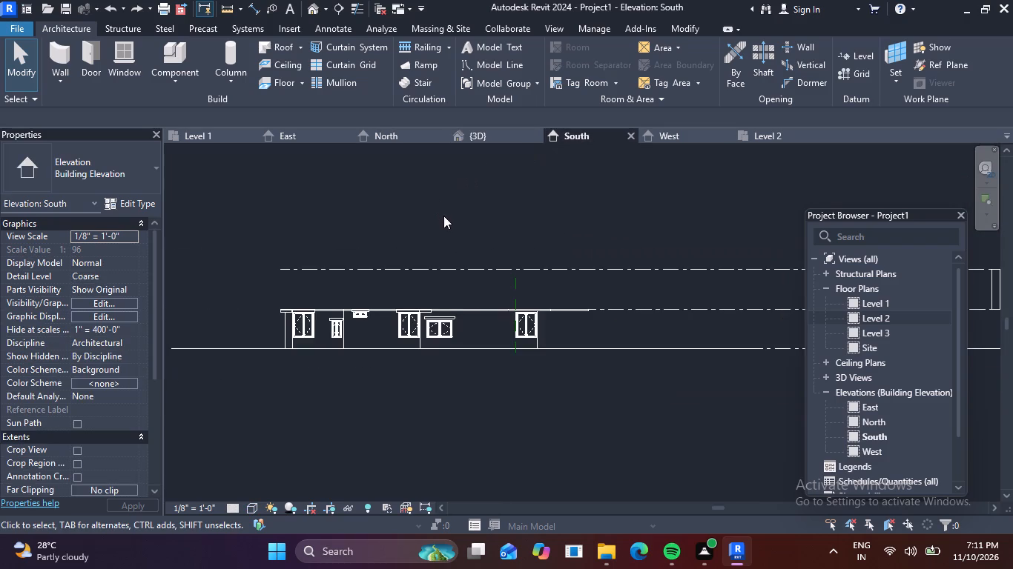
{"action": "scroll", "coordinate": [510, 252], "scroll_direction": "down", "scroll_amount": 3}
{"action": "middle_click_drag", "start_coordinate": [619, 277], "coordinate": [364, 238]}
{"action": "scroll", "coordinate": [697, 239], "scroll_direction": "up", "scroll_amount": 5}
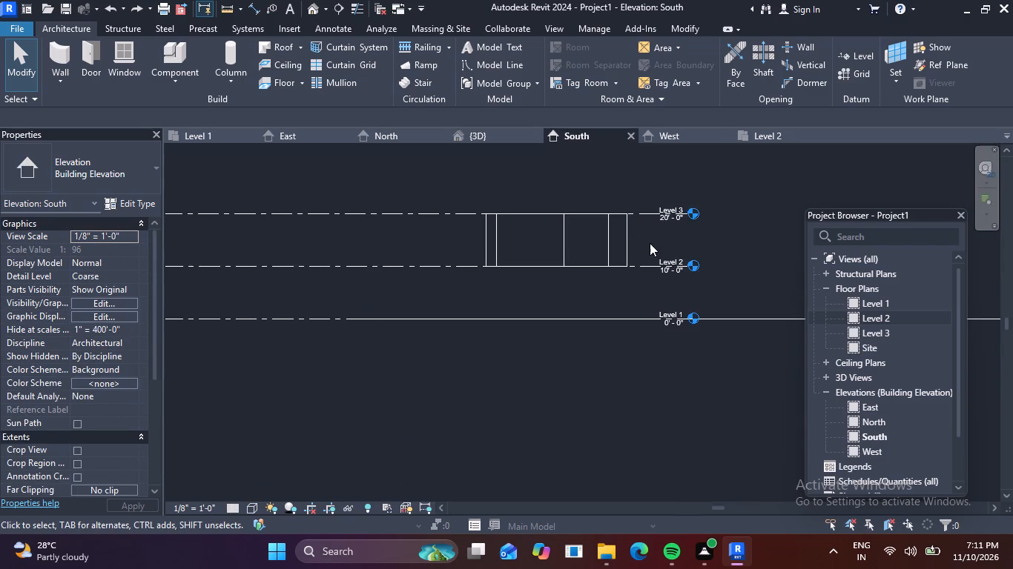
{"action": "left_click_drag", "start_coordinate": [650, 243], "coordinate": [454, 226]}
{"action": "scroll", "coordinate": [550, 269], "scroll_direction": "down", "scroll_amount": 2}
{"action": "middle_click_drag", "start_coordinate": [595, 281], "coordinate": [1012, 288]}
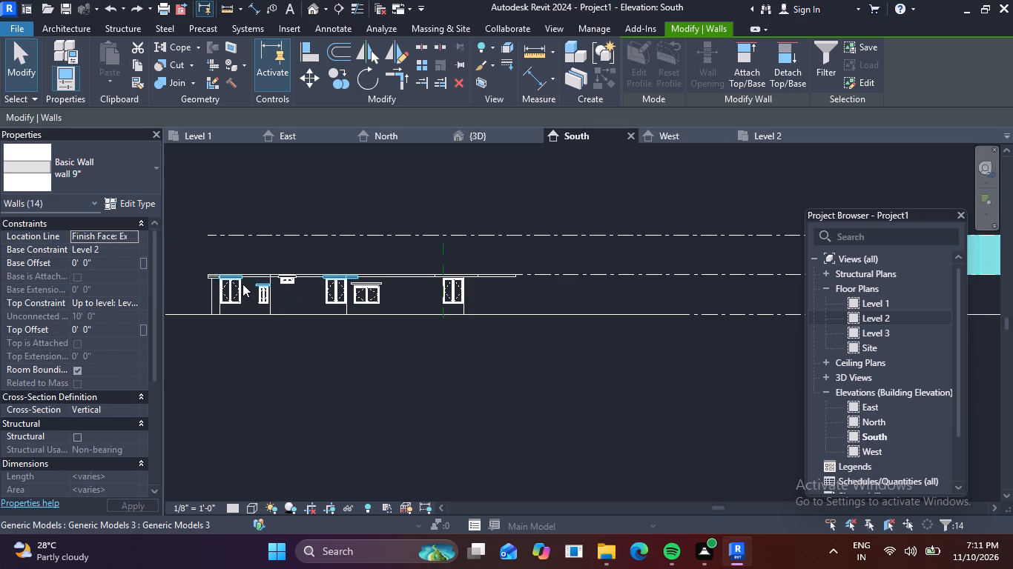
{"action": "middle_click_drag", "start_coordinate": [569, 278], "coordinate": [271, 281]}
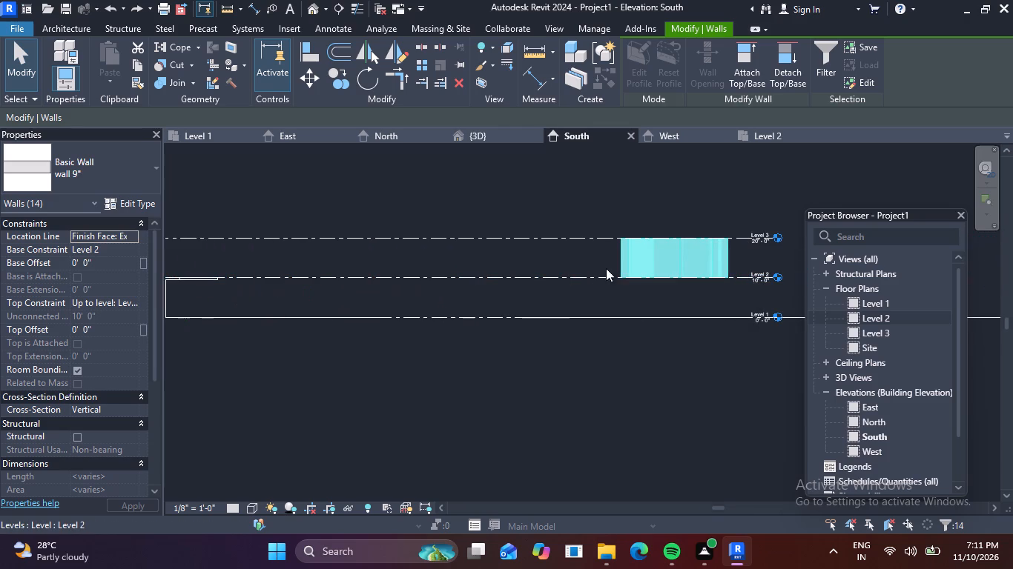
{"action": "left_click_drag", "start_coordinate": [620, 266], "coordinate": [584, 264]}
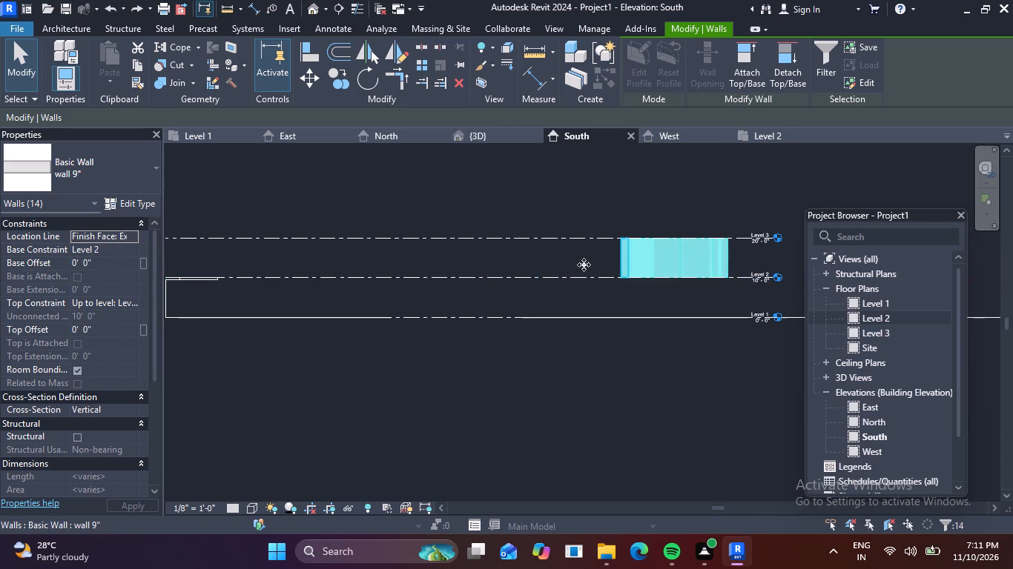
{"action": "left_click_drag", "start_coordinate": [584, 264], "coordinate": [314, 246]}
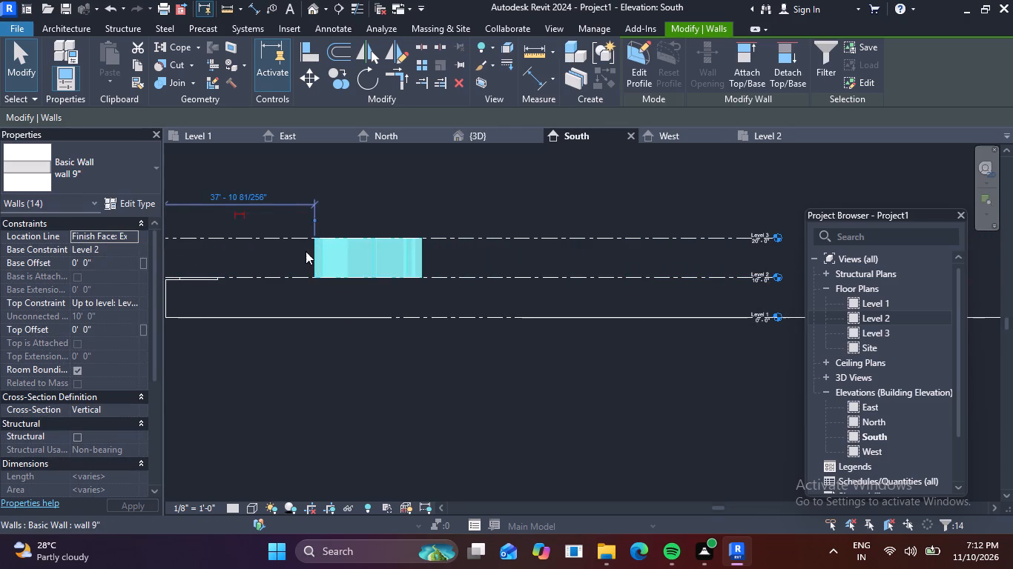
Move the selected first-floor walls horizontally over the ground-floor building, aligning their west end with its west end wall in the South elevation.
{"action": "scroll", "coordinate": [306, 251], "scroll_direction": "down", "scroll_amount": 1}
{"action": "middle_click_drag", "start_coordinate": [316, 251], "coordinate": [602, 280]}
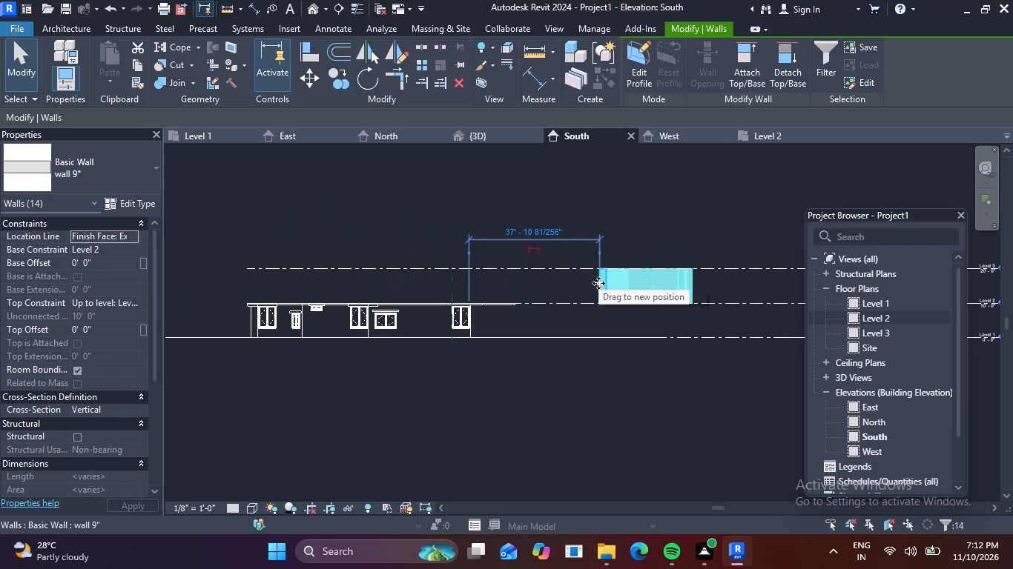
{"action": "left_click_drag", "start_coordinate": [598, 283], "coordinate": [257, 283]}
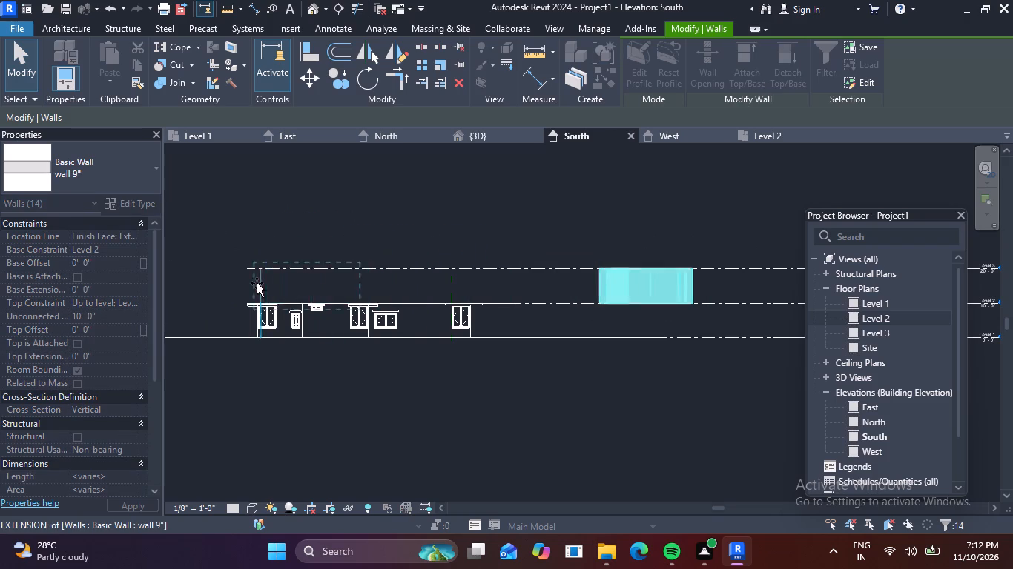
{"action": "left_click_drag", "start_coordinate": [257, 283], "coordinate": [245, 282]}
{"action": "scroll", "coordinate": [314, 274], "scroll_direction": "up", "scroll_amount": 4}
{"action": "middle_click_drag", "start_coordinate": [521, 279], "coordinate": [673, 259]}
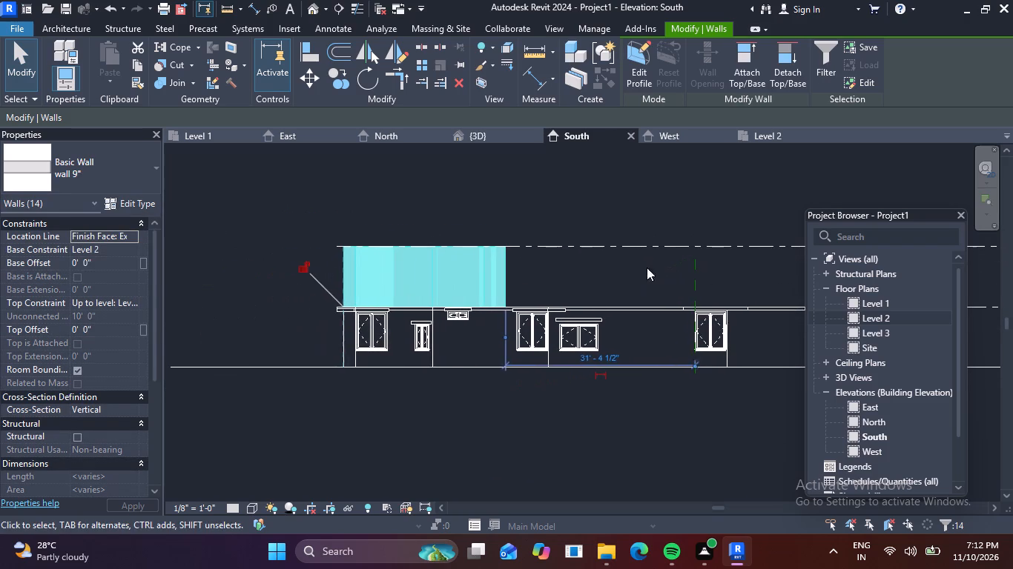
{"action": "key", "text": "Escape"}
Examine how the first-floor walls sit over the ground-floor building in the South elevation and from above in the 3D view.
{"action": "scroll", "coordinate": [339, 291], "scroll_direction": "up", "scroll_amount": 5}
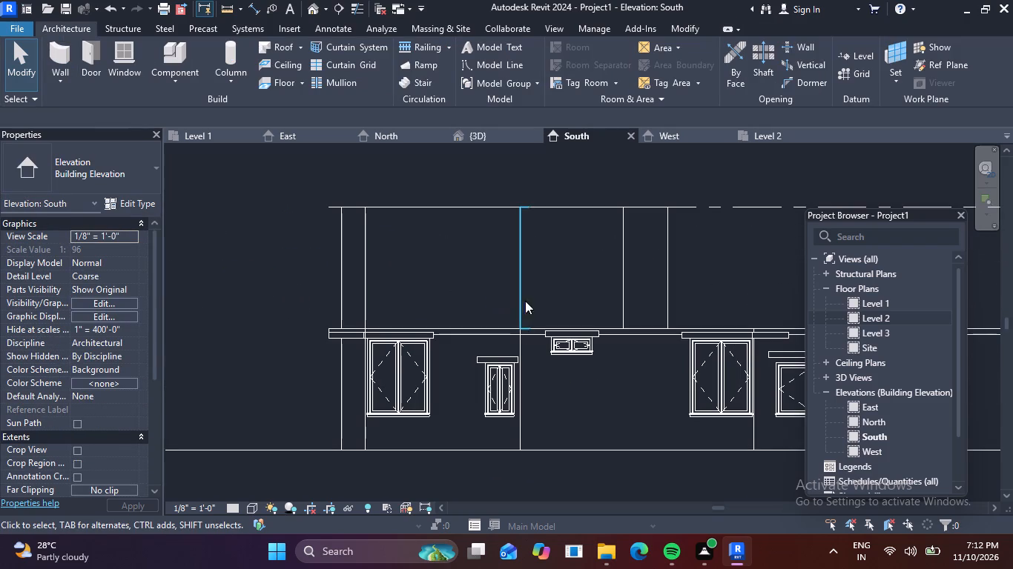
{"action": "middle_click_drag", "start_coordinate": [647, 291], "coordinate": [533, 250]}
{"action": "scroll", "coordinate": [640, 232], "scroll_direction": "down", "scroll_amount": 3}
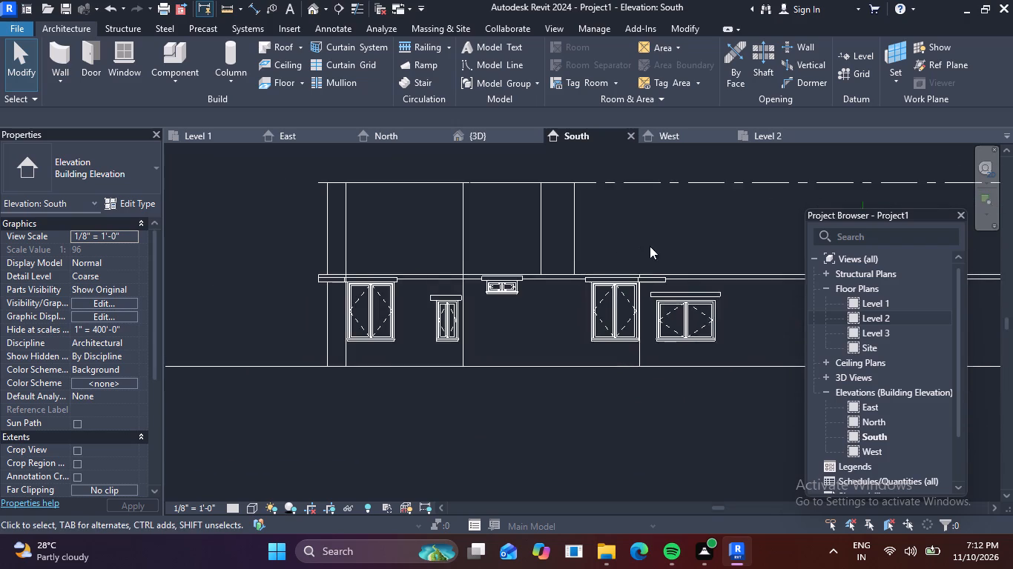
{"action": "middle_click_drag", "start_coordinate": [619, 276], "coordinate": [590, 315]}
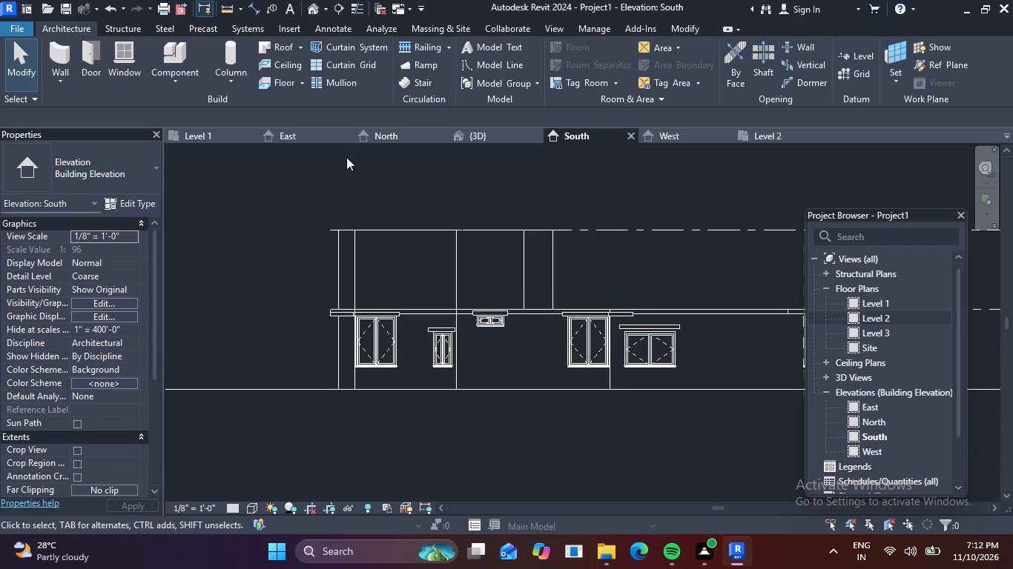
{"action": "left_click", "coordinate": [491, 136]}
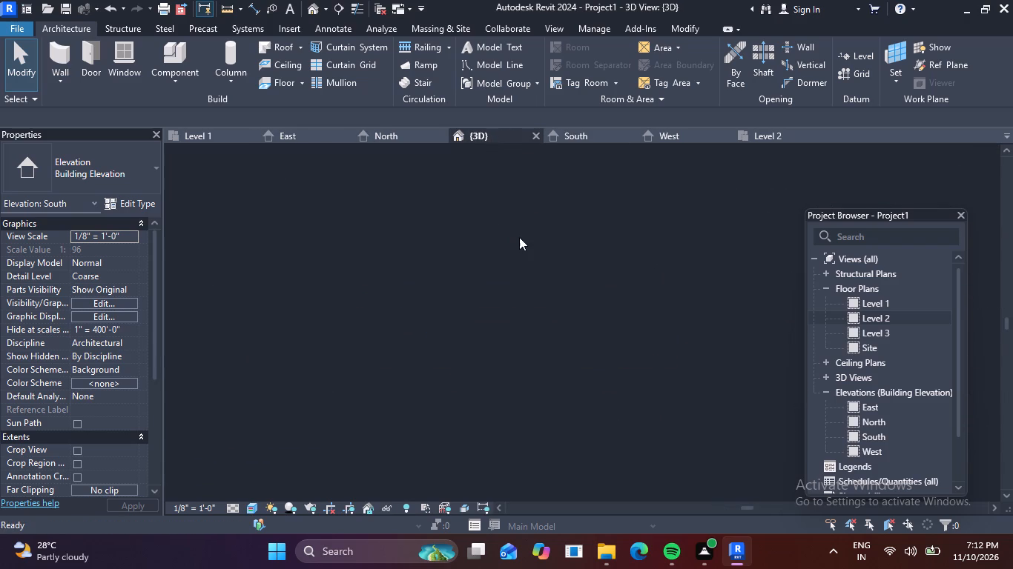
{"action": "scroll", "coordinate": [527, 256], "scroll_direction": "down", "scroll_amount": 6}
{"action": "middle_click_drag", "start_coordinate": [340, 271], "coordinate": [633, 290]}
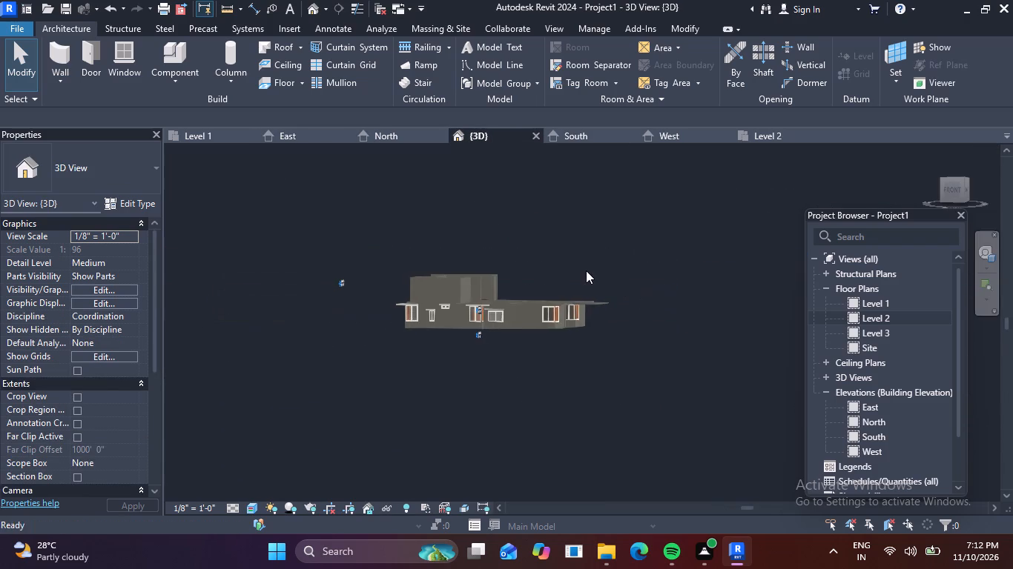
{"action": "middle_click_drag", "start_coordinate": [573, 264], "coordinate": [526, 343], "text": "shift"}
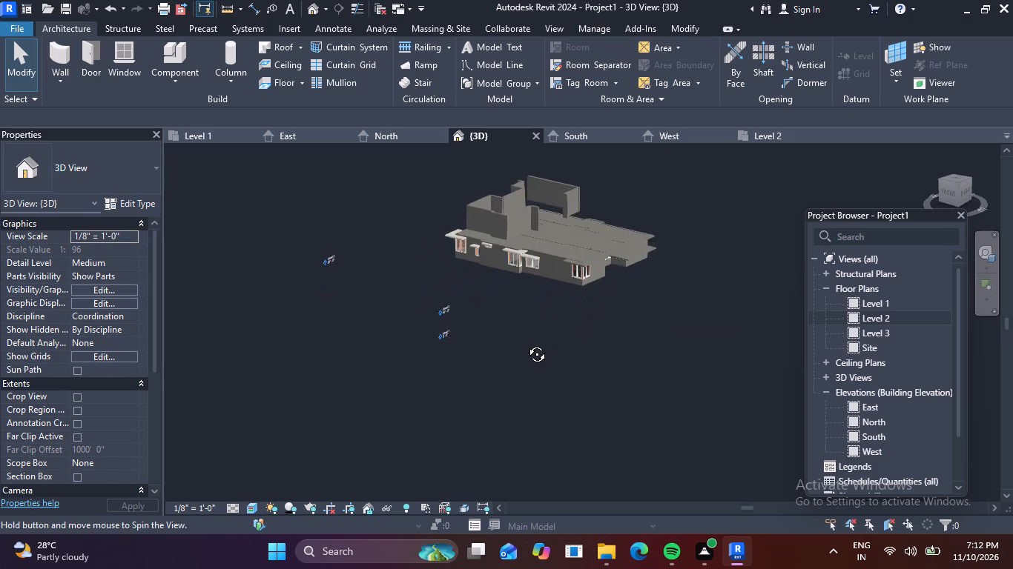
{"action": "middle_click_drag", "start_coordinate": [526, 343], "coordinate": [520, 346], "text": "shift"}
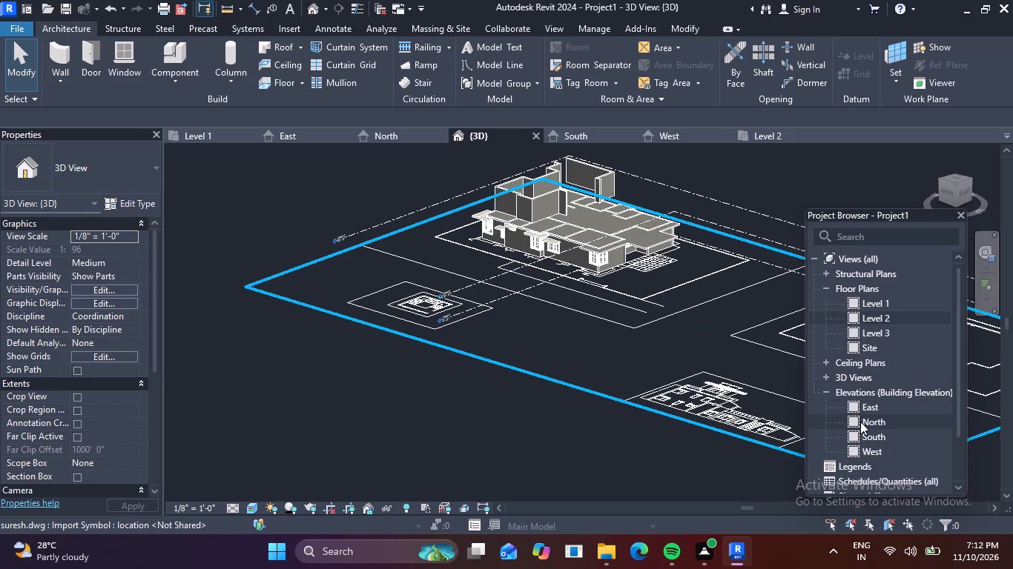
Examine the alignment of the first-floor walls with the ground-floor building in the West, North and East elevations.
{"action": "left_click", "coordinate": [604, 122]}
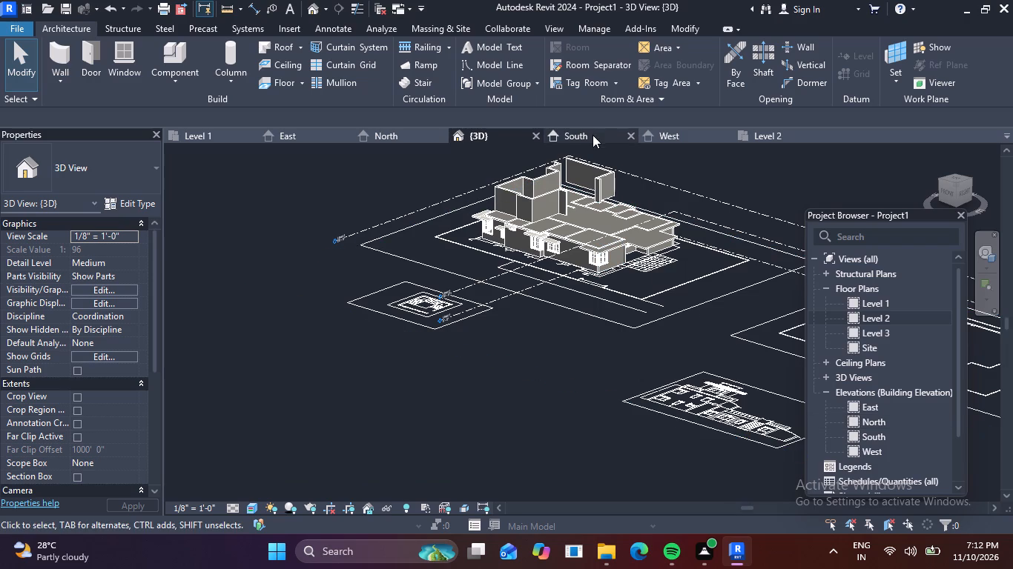
{"action": "left_click", "coordinate": [593, 135]}
{"action": "left_click", "coordinate": [693, 138]}
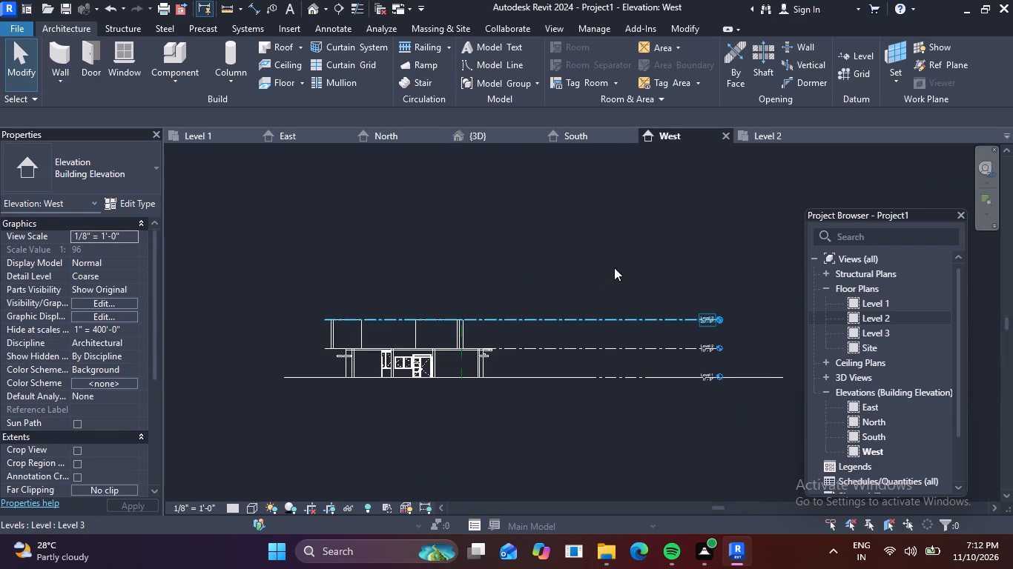
{"action": "left_click", "coordinate": [383, 138]}
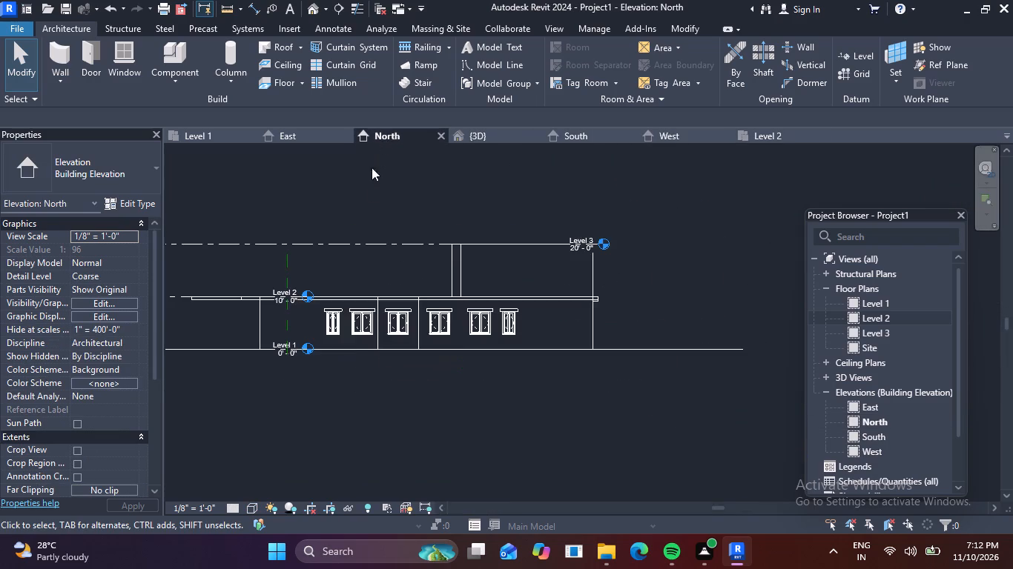
{"action": "scroll", "coordinate": [560, 286], "scroll_direction": "down", "scroll_amount": 2}
{"action": "middle_click_drag", "start_coordinate": [639, 293], "coordinate": [877, 293]}
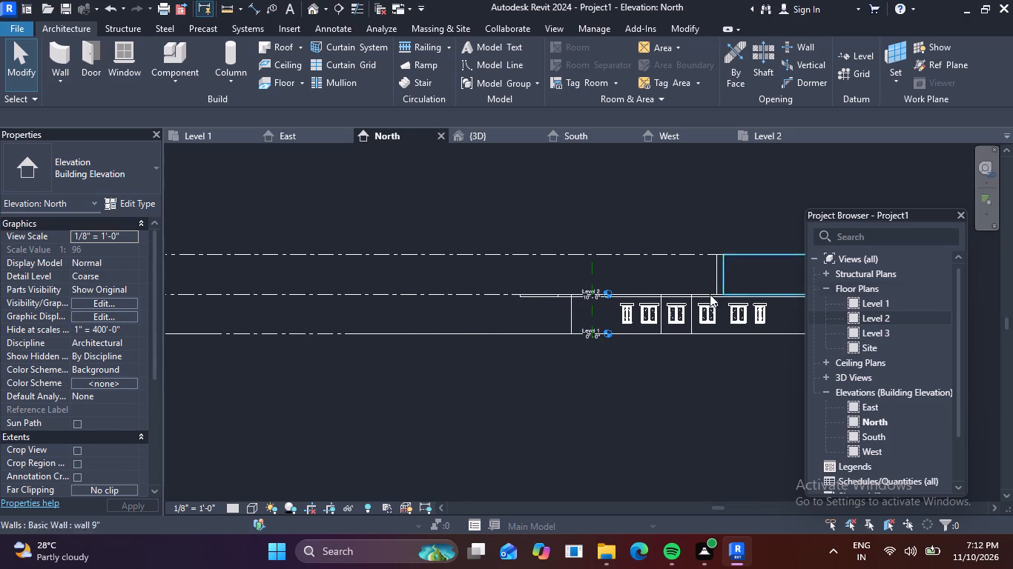
{"action": "left_click", "coordinate": [291, 136]}
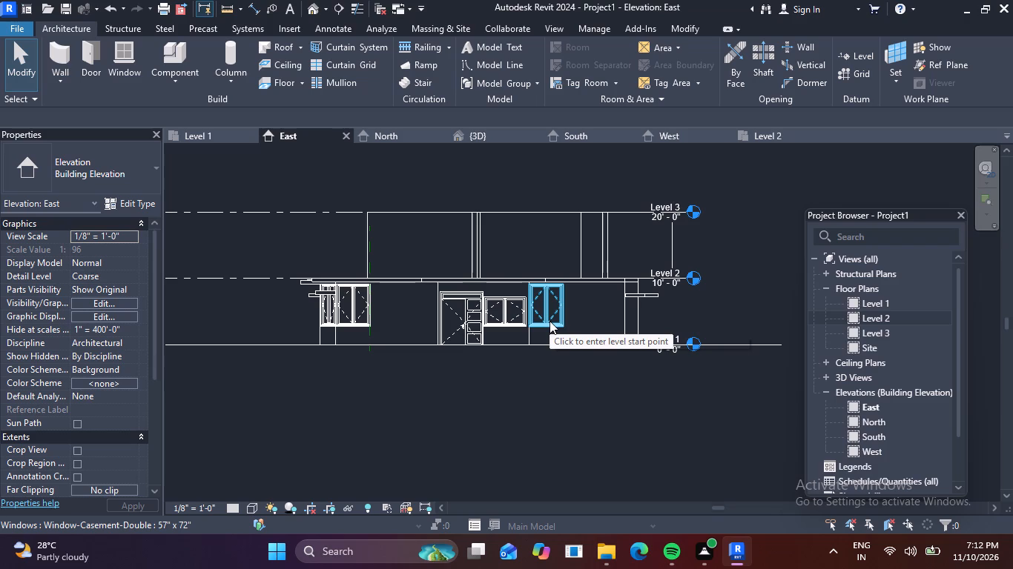
{"action": "scroll", "coordinate": [491, 290], "scroll_direction": "down", "scroll_amount": 2}
{"action": "middle_click_drag", "start_coordinate": [500, 295], "coordinate": [455, 280]}
{"action": "middle_click_drag", "start_coordinate": [397, 299], "coordinate": [516, 313]}
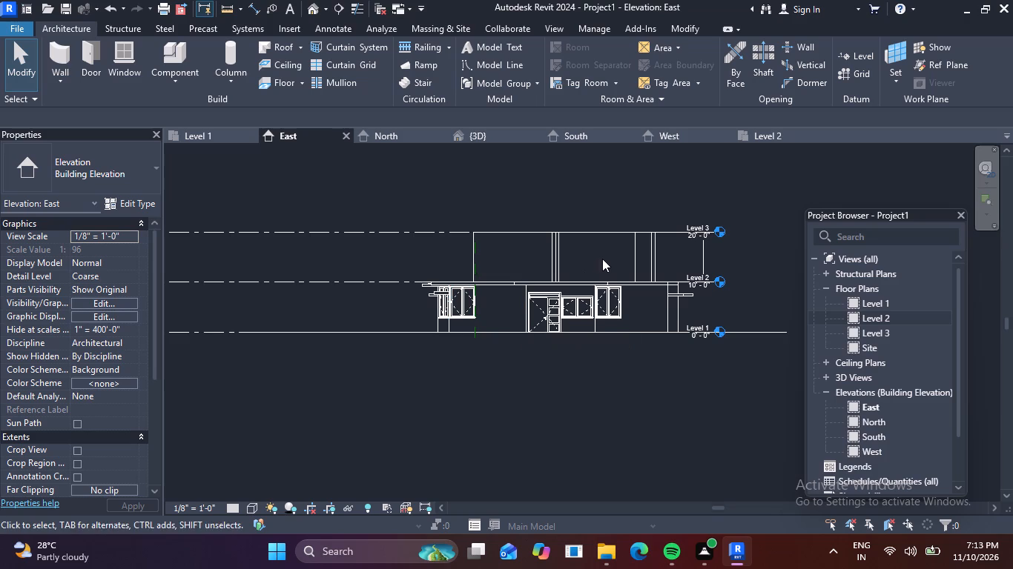
Examine the ends of the first-floor walls against the ground-floor walls, slab edge and level lines in the East elevation.
{"action": "scroll", "coordinate": [512, 239], "scroll_direction": "down", "scroll_amount": 2}
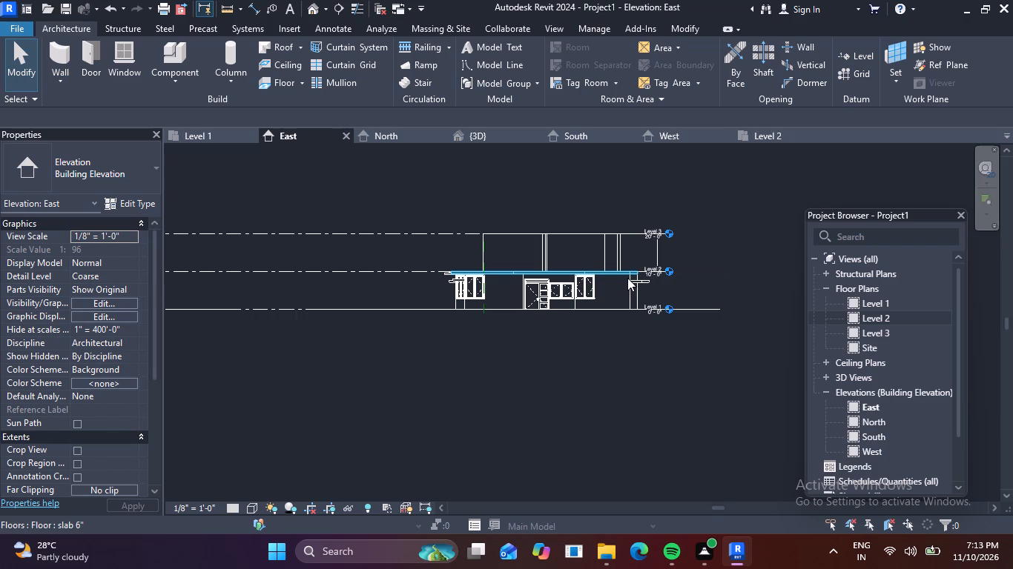
{"action": "scroll", "coordinate": [521, 264], "scroll_direction": "up", "scroll_amount": 3}
{"action": "scroll", "coordinate": [521, 264], "scroll_direction": "down", "scroll_amount": 5}
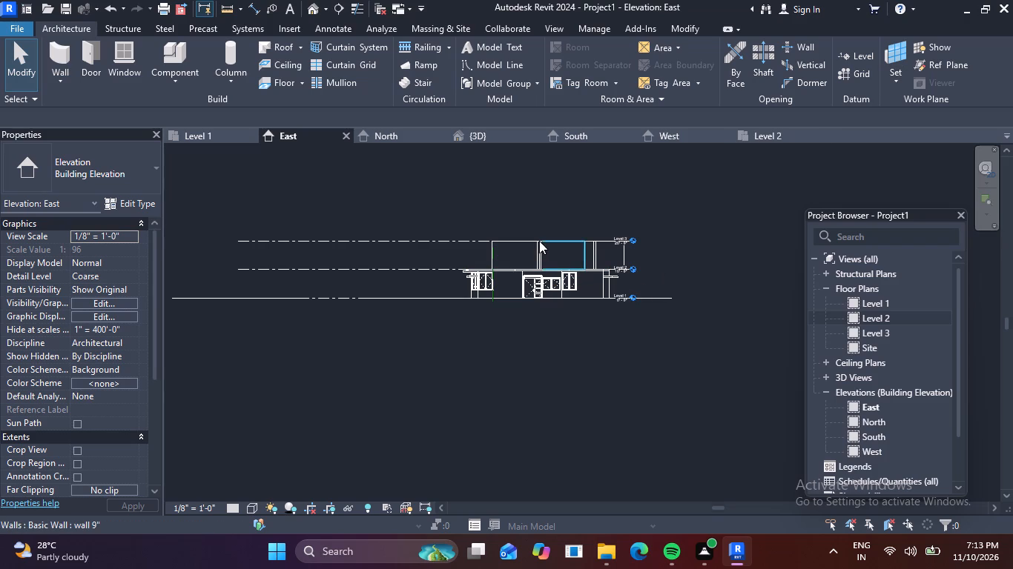
{"action": "scroll", "coordinate": [539, 241], "scroll_direction": "up", "scroll_amount": 6}
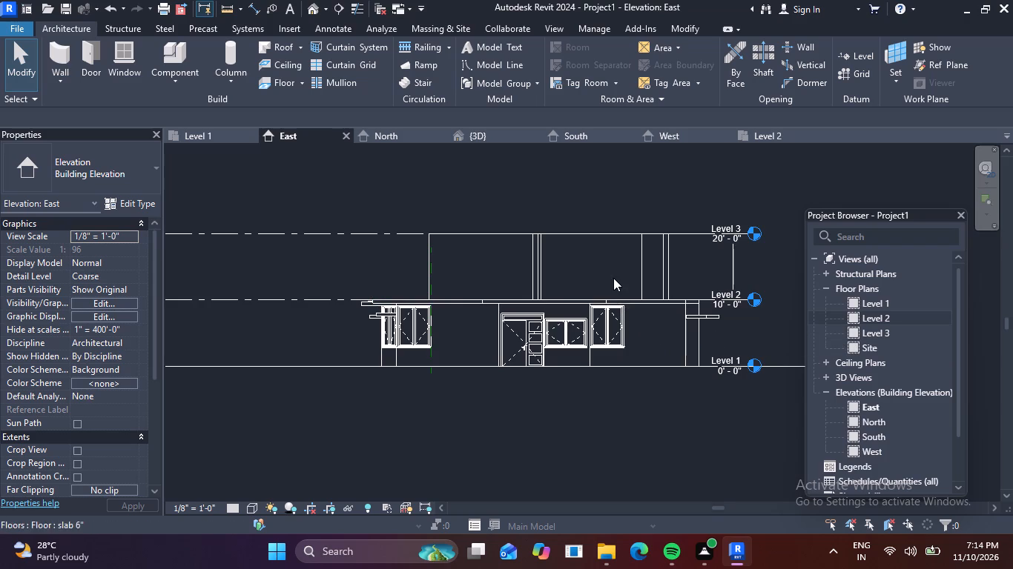
{"action": "scroll", "coordinate": [614, 278], "scroll_direction": "up", "scroll_amount": 4}
{"action": "scroll", "coordinate": [663, 262], "scroll_direction": "down", "scroll_amount": 5}
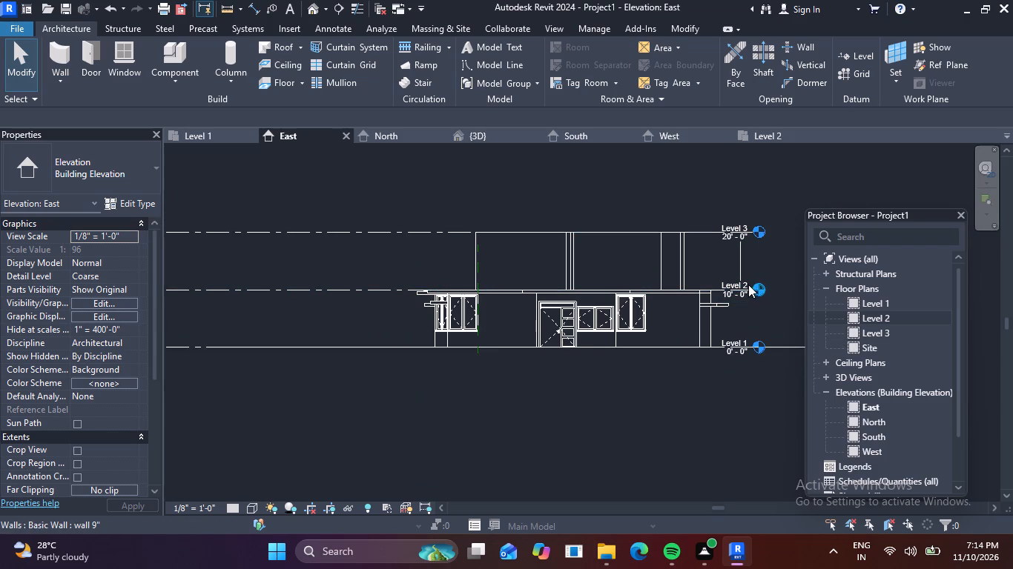
{"action": "scroll", "coordinate": [745, 271], "scroll_direction": "up", "scroll_amount": 4}
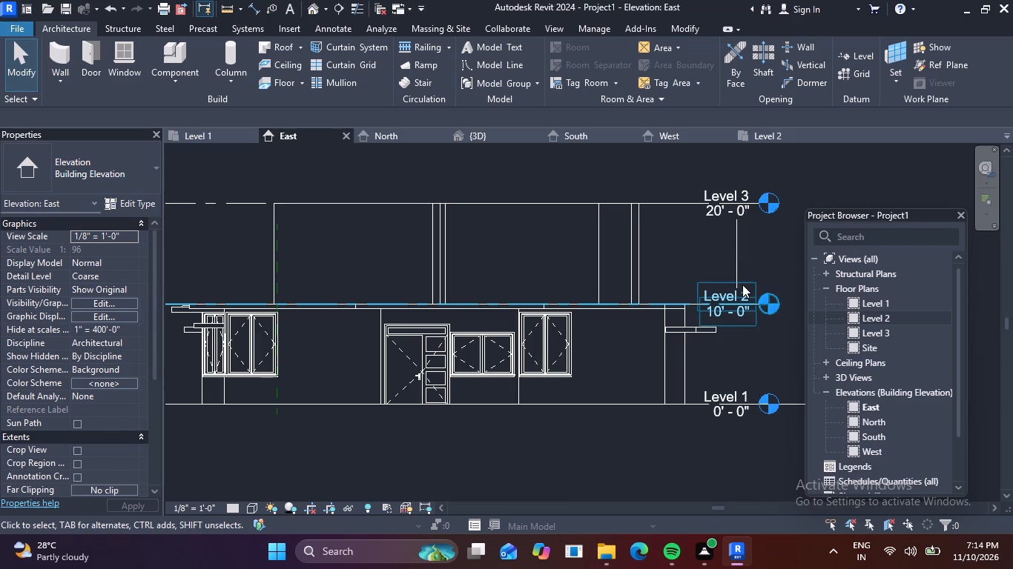
{"action": "scroll", "coordinate": [745, 278], "scroll_direction": "down", "scroll_amount": 4}
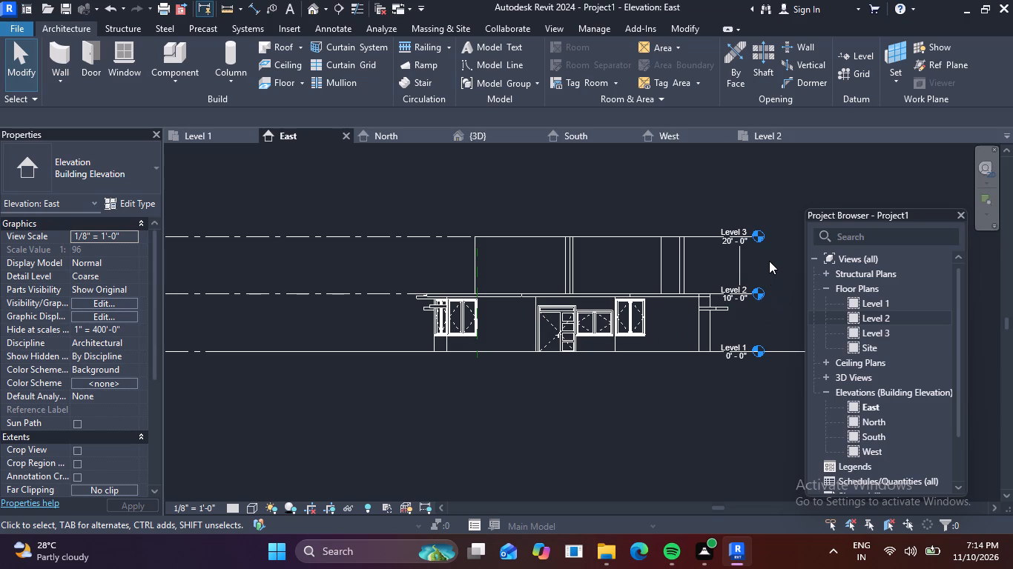
{"action": "scroll", "coordinate": [769, 261], "scroll_direction": "up", "scroll_amount": 3}
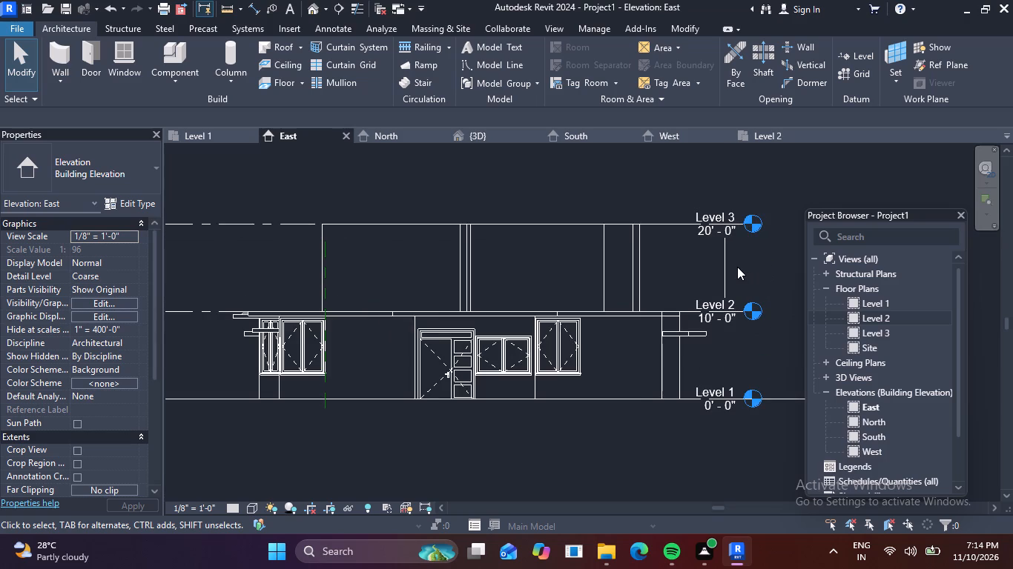
{"action": "scroll", "coordinate": [737, 267], "scroll_direction": "up", "scroll_amount": 3}
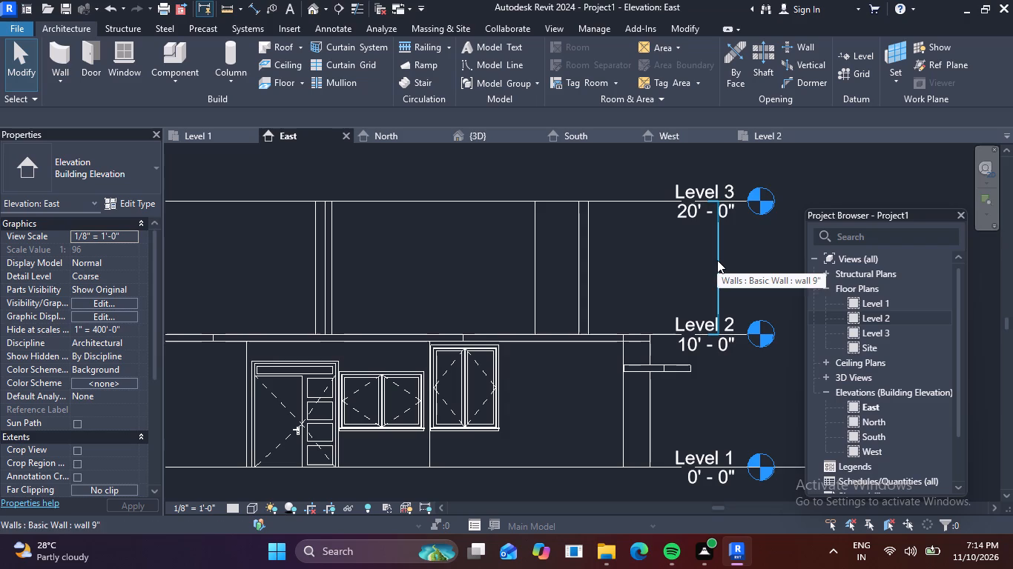
{"action": "scroll", "coordinate": [733, 244], "scroll_direction": "down", "scroll_amount": 3}
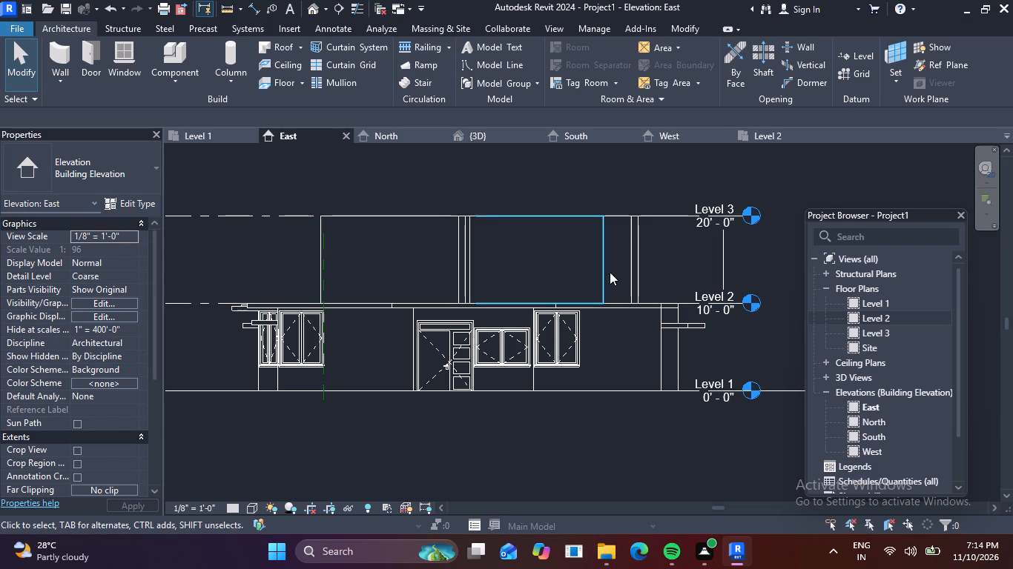
Select all the first-floor walls between Level 2 and Level 3 in the East elevation.
{"action": "left_click_drag", "start_coordinate": [749, 261], "coordinate": [383, 248]}
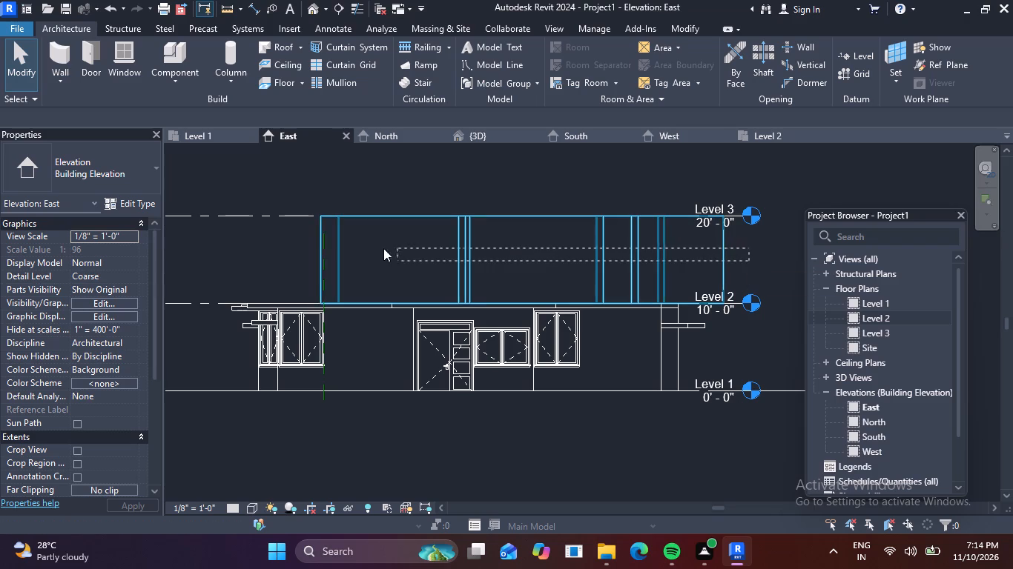
{"action": "left_click_drag", "start_coordinate": [383, 248], "coordinate": [300, 247]}
{"action": "middle_click_drag", "start_coordinate": [561, 284], "coordinate": [678, 270]}
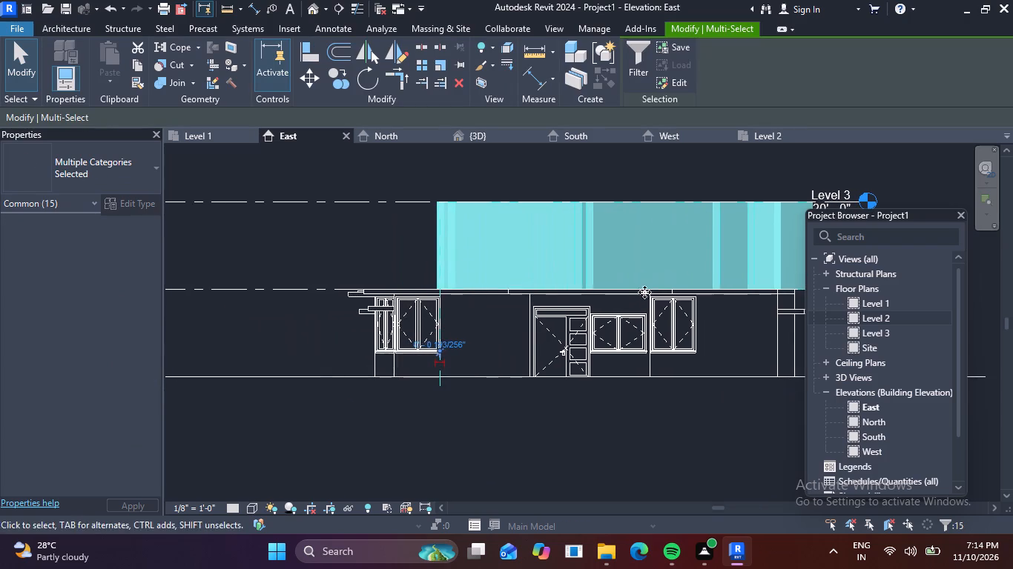
{"action": "scroll", "coordinate": [440, 298], "scroll_direction": "up", "scroll_amount": 3}
{"action": "scroll", "coordinate": [532, 317], "scroll_direction": "down", "scroll_amount": 3}
{"action": "middle_click_drag", "start_coordinate": [522, 334], "coordinate": [456, 315]}
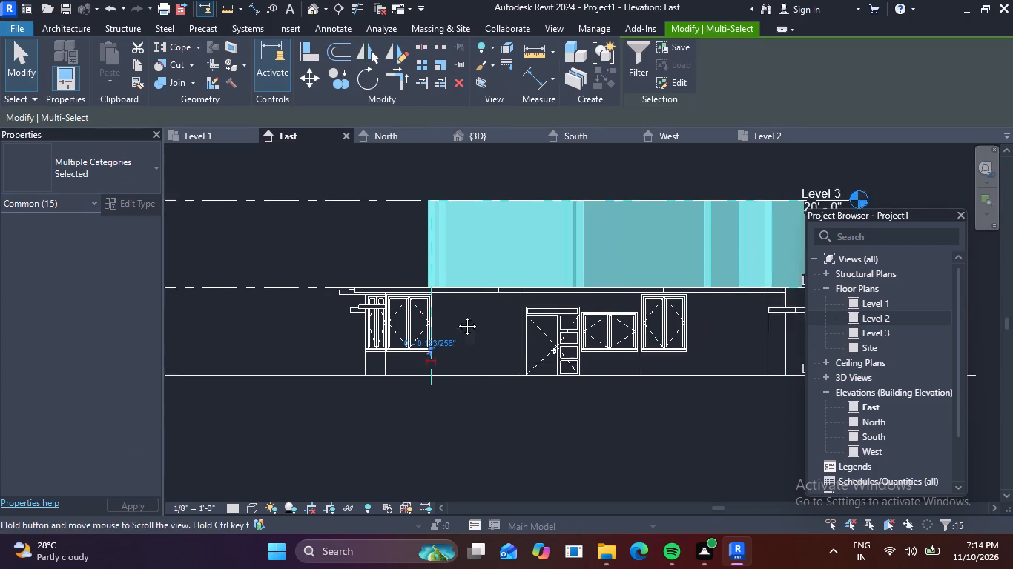
{"action": "middle_click_drag", "start_coordinate": [456, 315], "coordinate": [411, 305]}
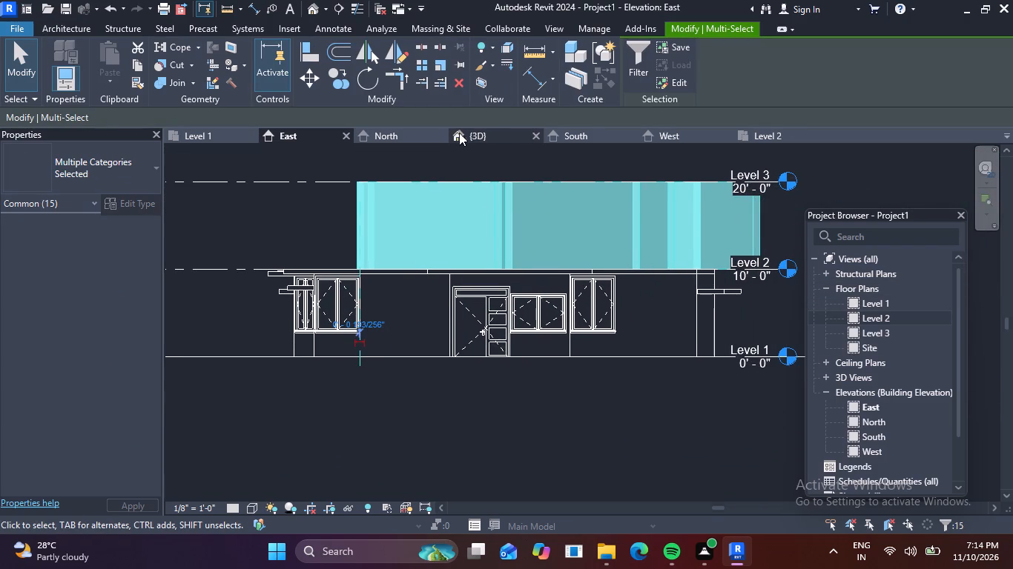
Check how the selected first-floor walls sit over the ground-floor building in the South and West elevations.
{"action": "left_click", "coordinate": [574, 127]}
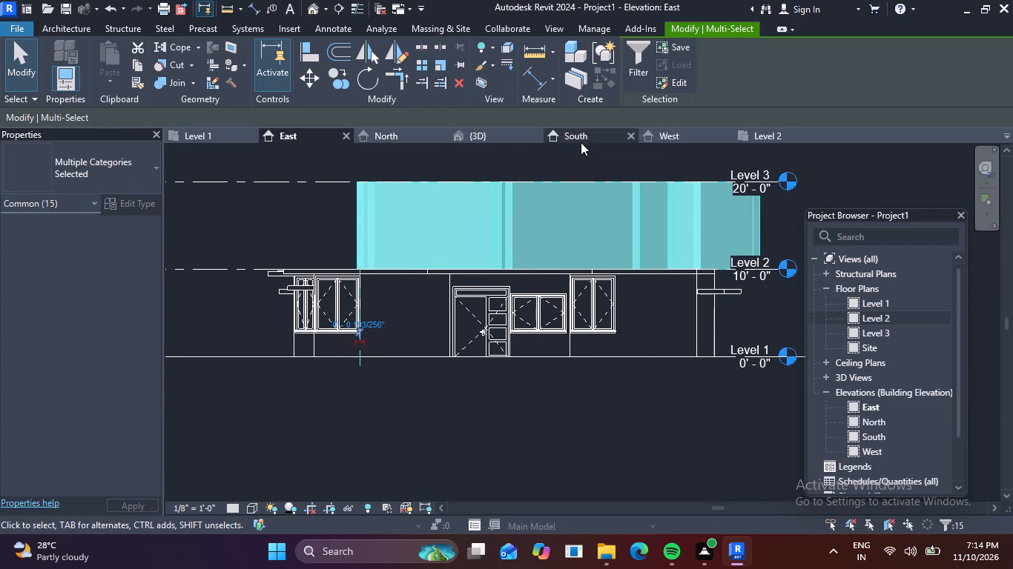
{"action": "left_click", "coordinate": [585, 135]}
{"action": "scroll", "coordinate": [621, 271], "scroll_direction": "down", "scroll_amount": 3}
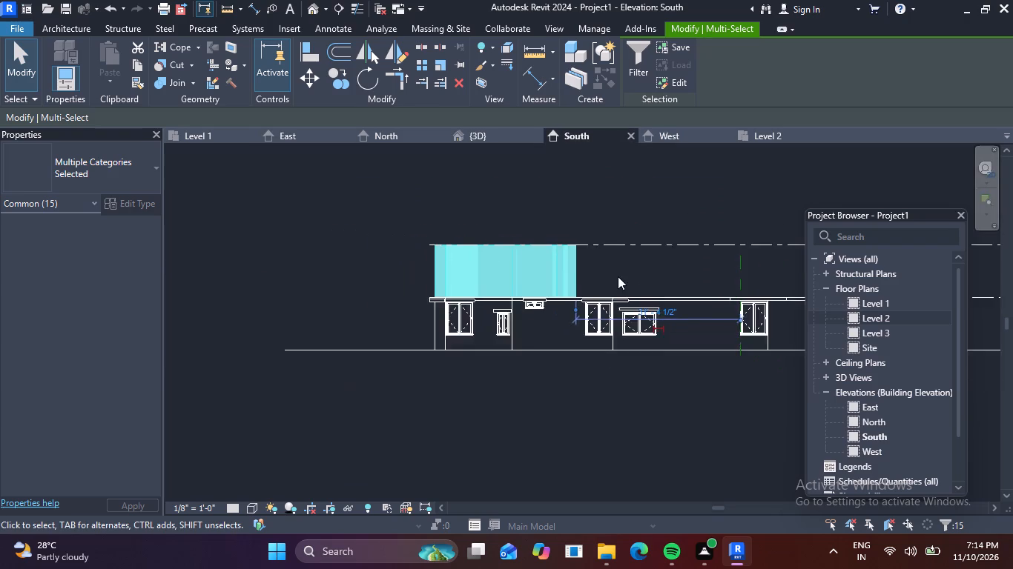
{"action": "middle_click_drag", "start_coordinate": [618, 276], "coordinate": [489, 252]}
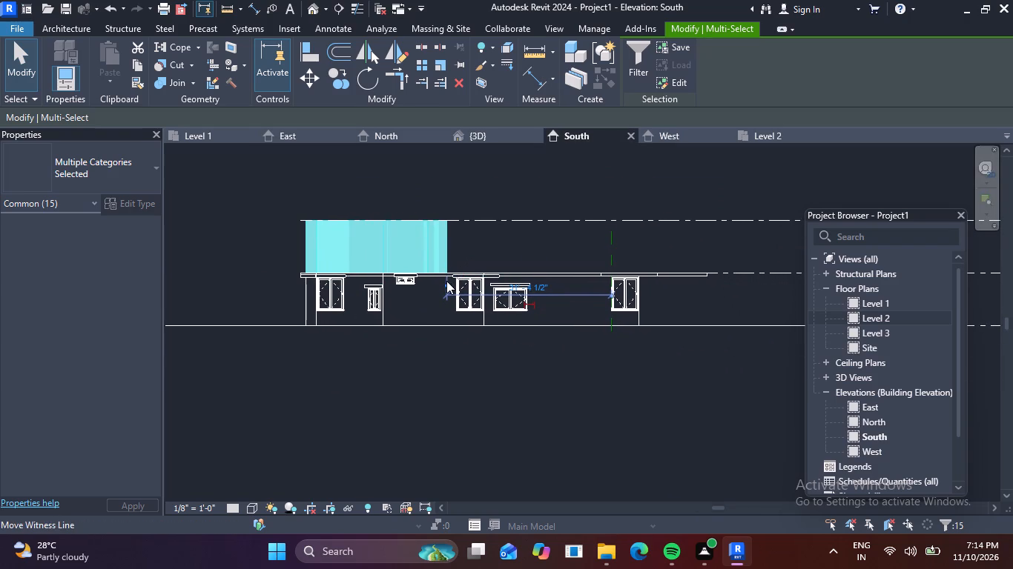
{"action": "left_click", "coordinate": [689, 138]}
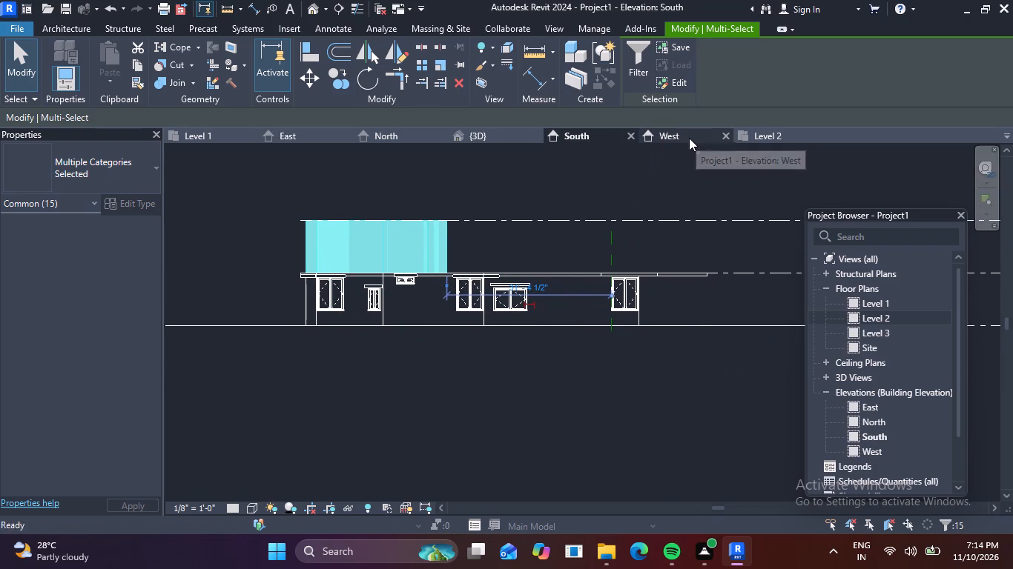
{"action": "scroll", "coordinate": [447, 338], "scroll_direction": "up", "scroll_amount": 4}
{"action": "middle_click_drag", "start_coordinate": [550, 325], "coordinate": [570, 321]}
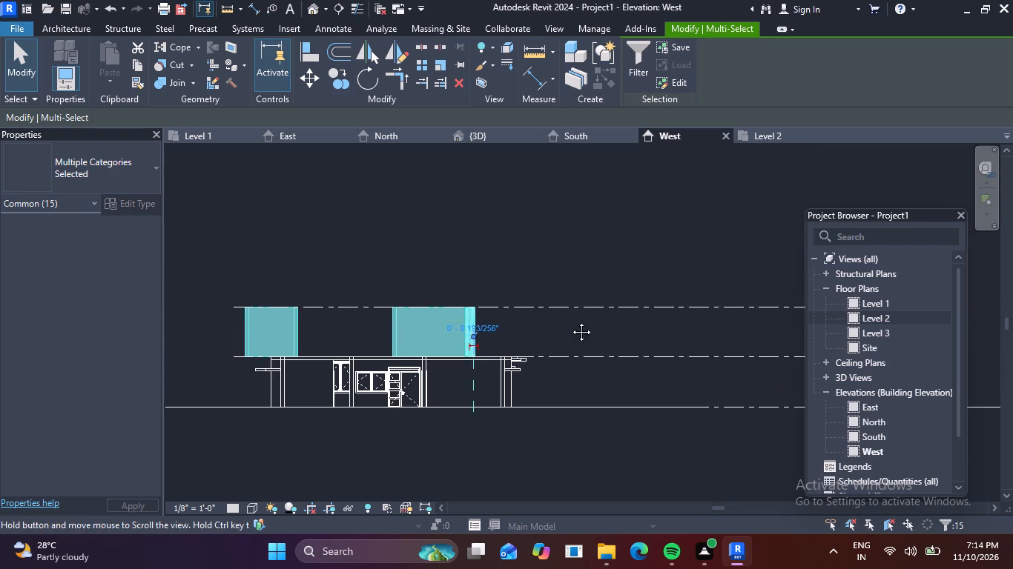
{"action": "middle_click_drag", "start_coordinate": [570, 321], "coordinate": [679, 296]}
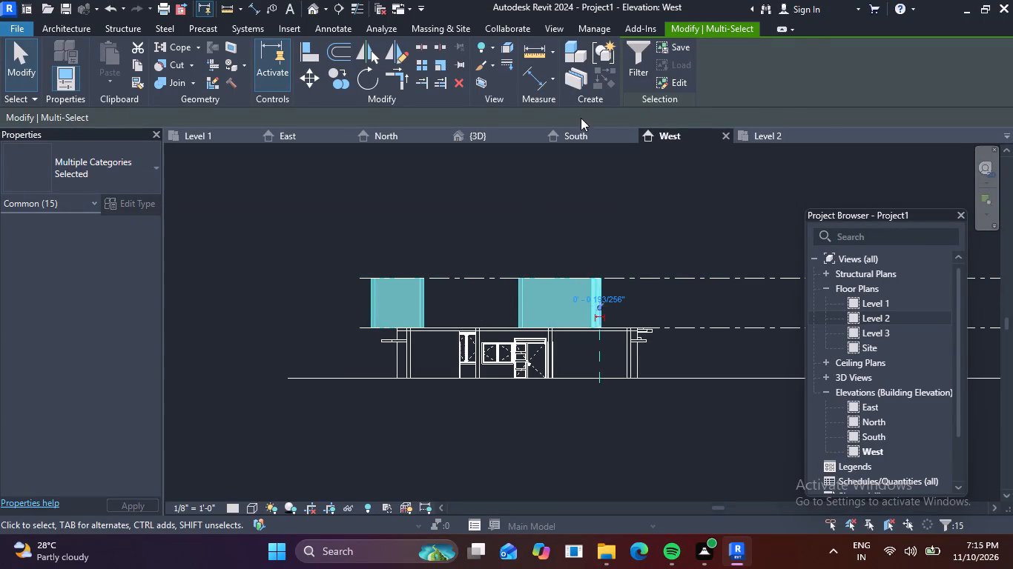
Move the selected first-floor walls south in the East elevation, bringing their south end over the ground-floor building's south end wall.
{"action": "left_click", "coordinate": [288, 136]}
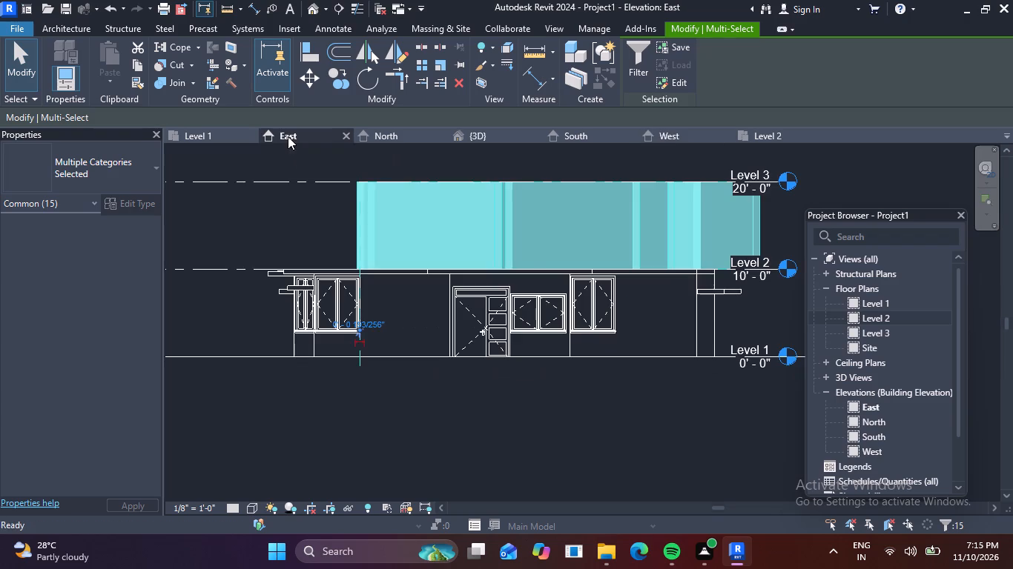
{"action": "scroll", "coordinate": [529, 267], "scroll_direction": "down", "scroll_amount": 1}
{"action": "middle_click_drag", "start_coordinate": [574, 310], "coordinate": [528, 308]}
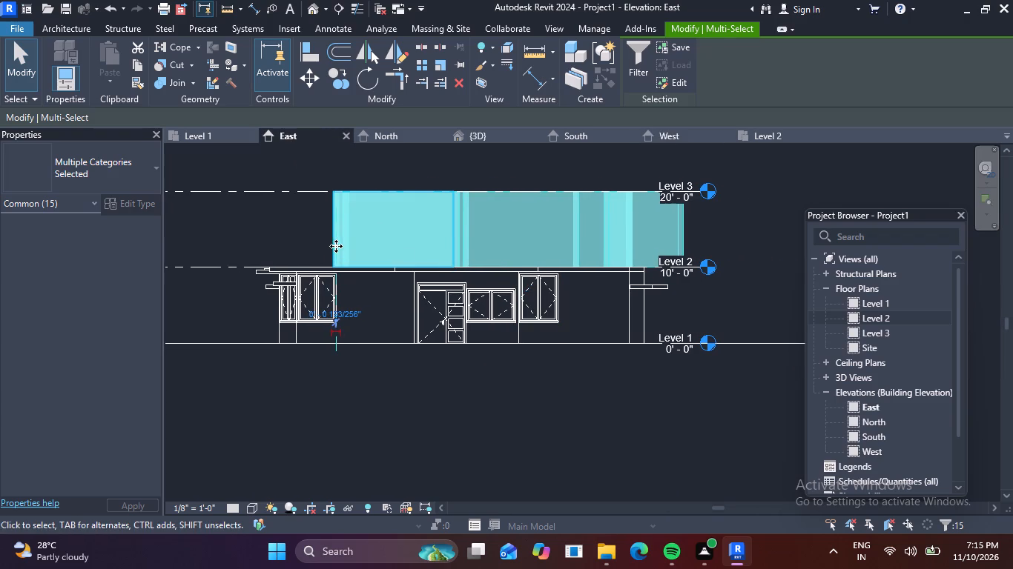
{"action": "left_click_drag", "start_coordinate": [333, 229], "coordinate": [314, 229]}
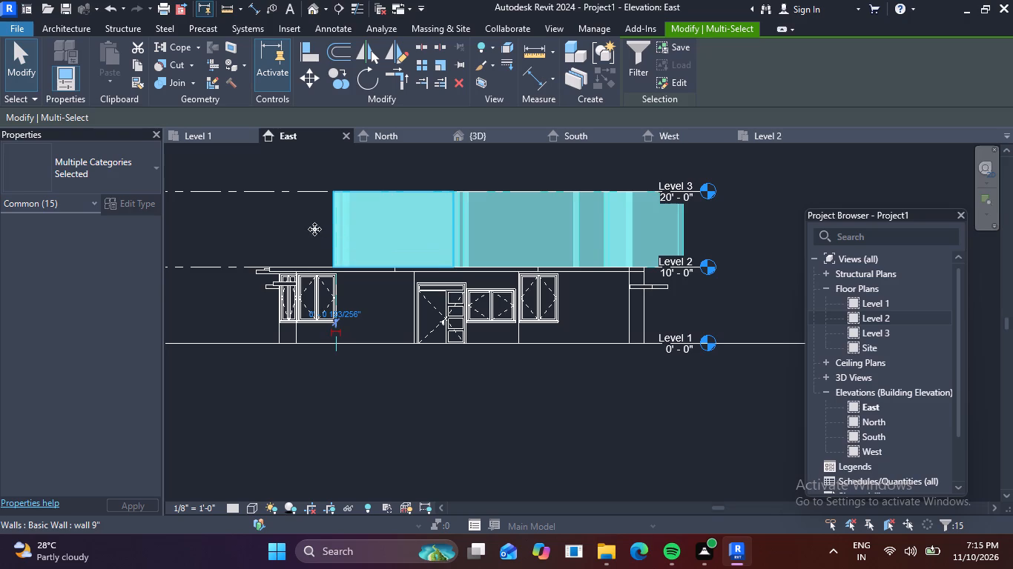
{"action": "left_click_drag", "start_coordinate": [314, 229], "coordinate": [277, 230]}
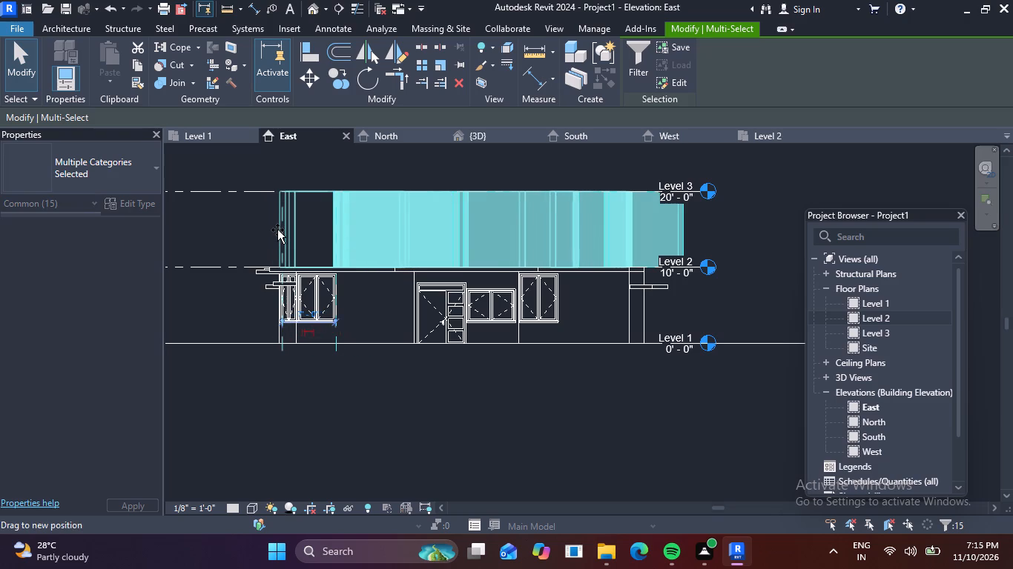
{"action": "left_click_drag", "start_coordinate": [277, 230], "coordinate": [278, 230]}
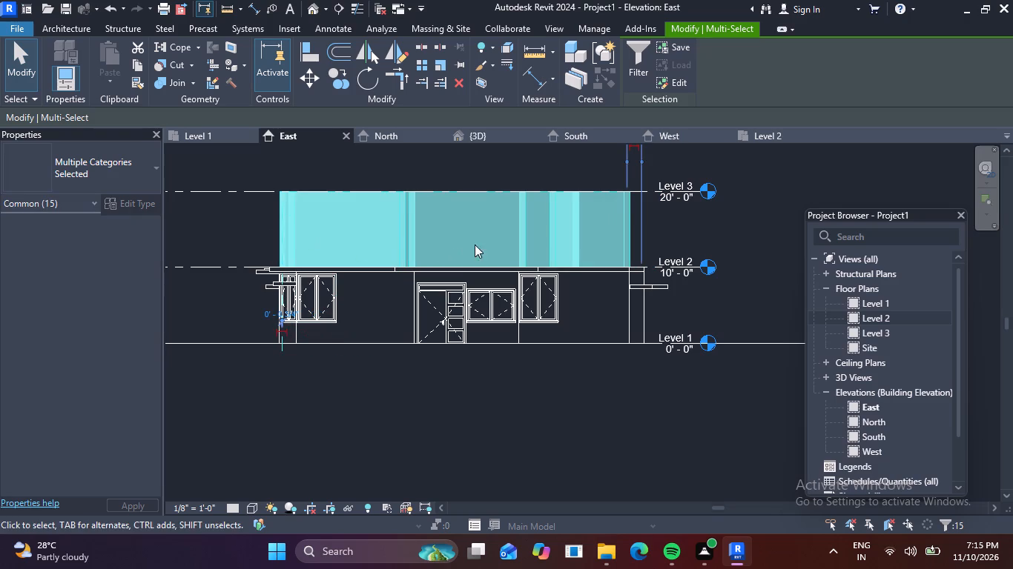
Nudge the selected walls slightly south in the East elevation so their north end face lines up with the ground-floor wall edge below.
{"action": "scroll", "coordinate": [639, 245], "scroll_direction": "up", "scroll_amount": 10}
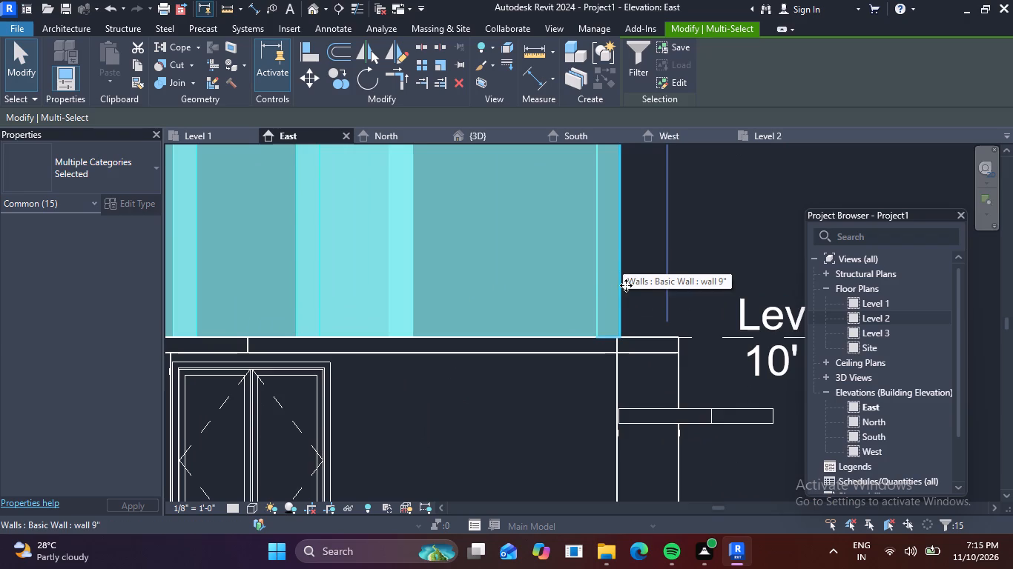
{"action": "left_click_drag", "start_coordinate": [620, 282], "coordinate": [602, 284]}
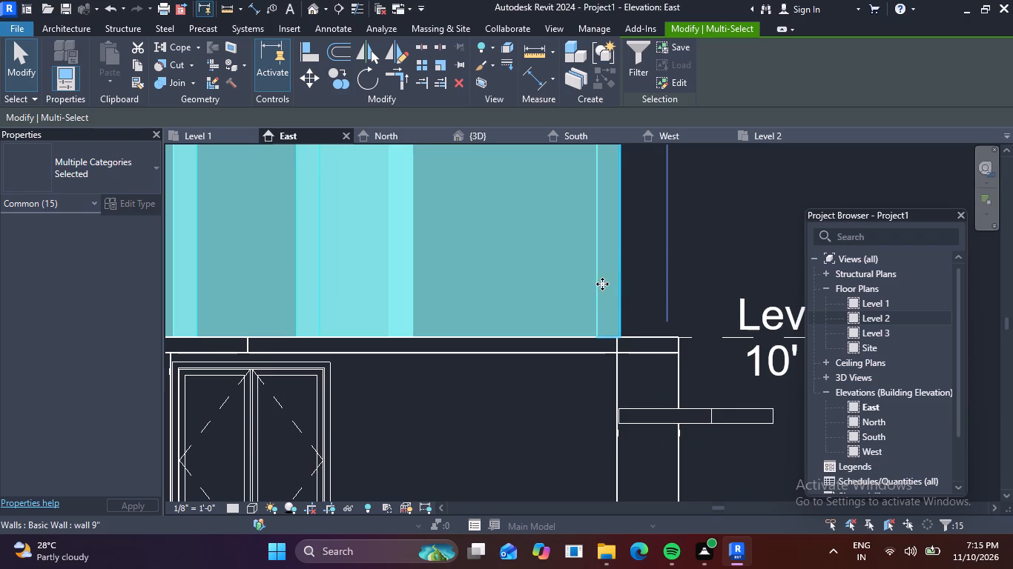
{"action": "left_click_drag", "start_coordinate": [602, 284], "coordinate": [610, 287]}
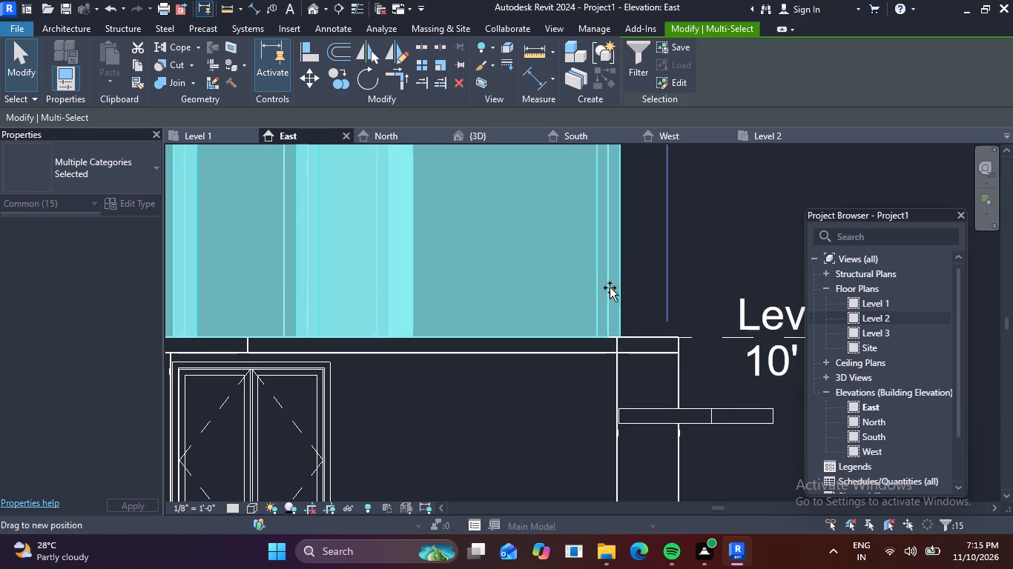
{"action": "left_click_drag", "start_coordinate": [610, 287], "coordinate": [616, 287]}
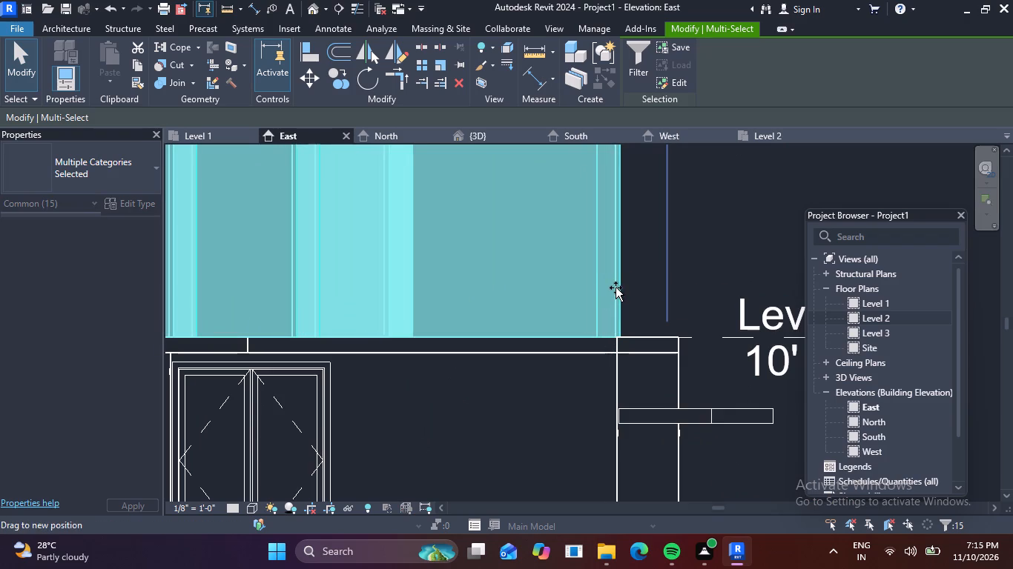
{"action": "left_click_drag", "start_coordinate": [616, 287], "coordinate": [616, 289]}
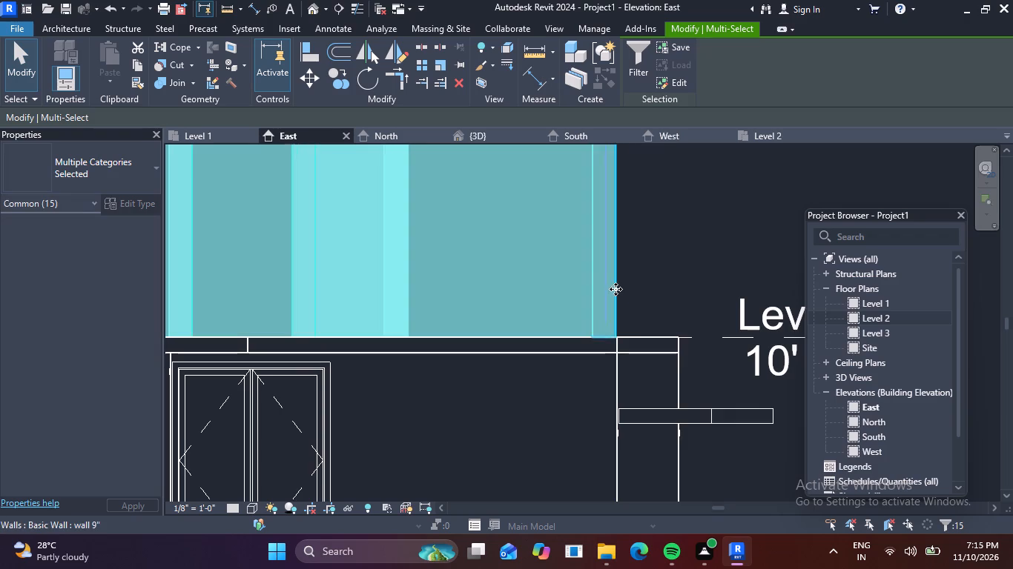
{"action": "scroll", "coordinate": [645, 284], "scroll_direction": "down", "scroll_amount": 11}
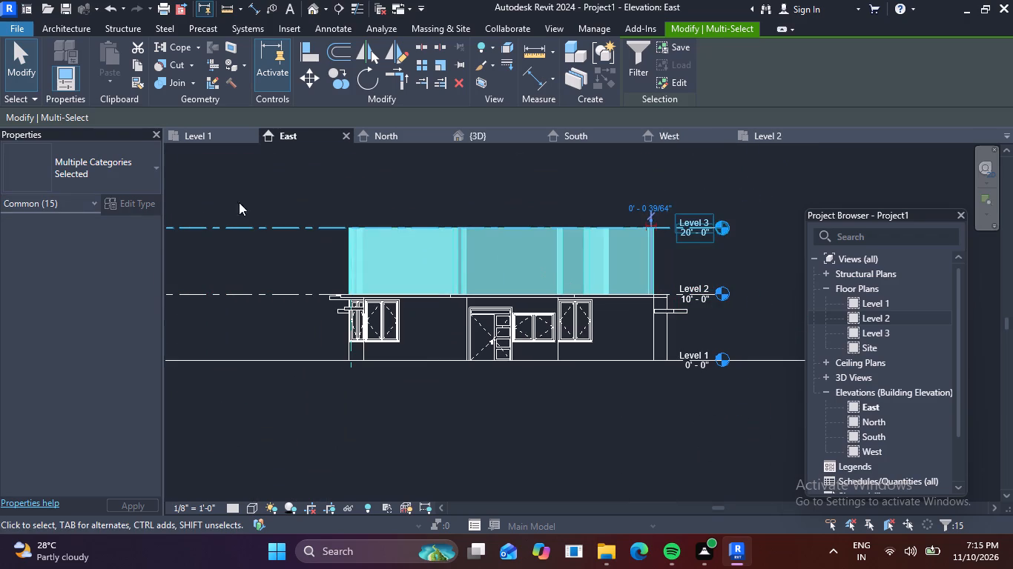
{"action": "key", "text": "Escape"}
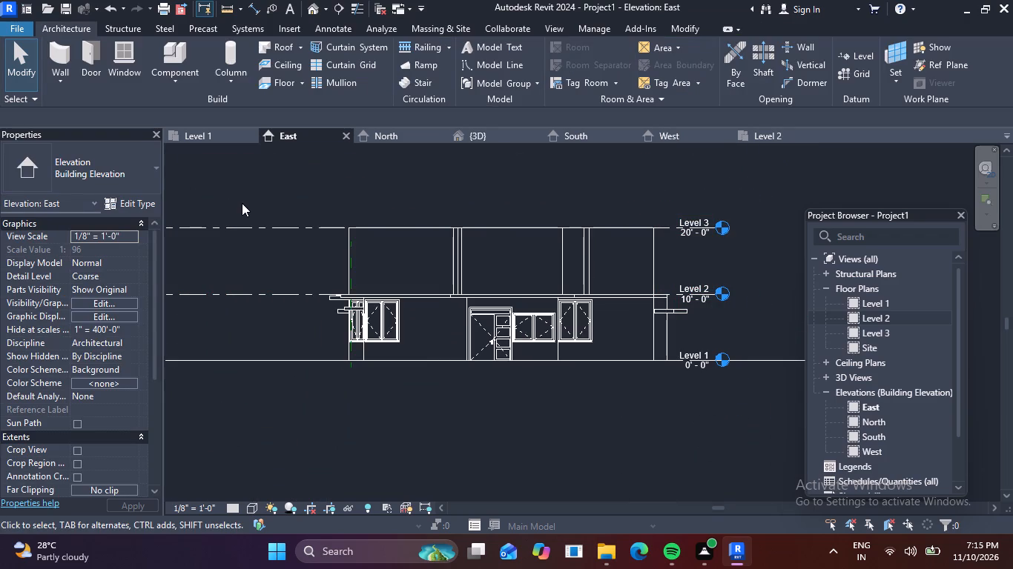
Examine in the 3D view how the moved first-floor walls meet the ground-floor walls and slab.
{"action": "left_click", "coordinate": [312, 8]}
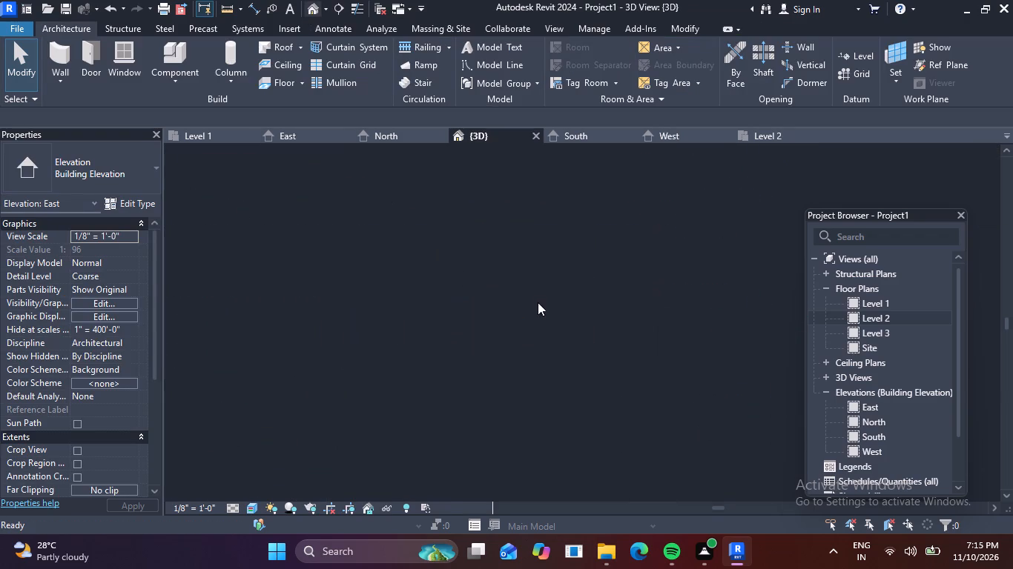
{"action": "scroll", "coordinate": [578, 184], "scroll_direction": "down", "scroll_amount": 3}
{"action": "scroll", "coordinate": [529, 216], "scroll_direction": "up", "scroll_amount": 6}
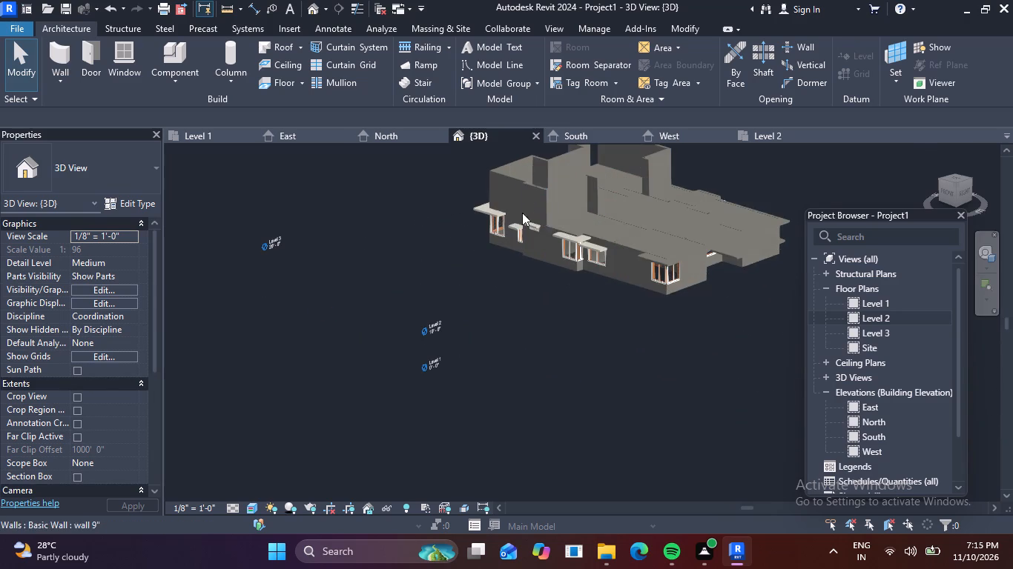
{"action": "scroll", "coordinate": [513, 216], "scroll_direction": "up", "scroll_amount": 7}
{"action": "scroll", "coordinate": [432, 224], "scroll_direction": "up", "scroll_amount": 5}
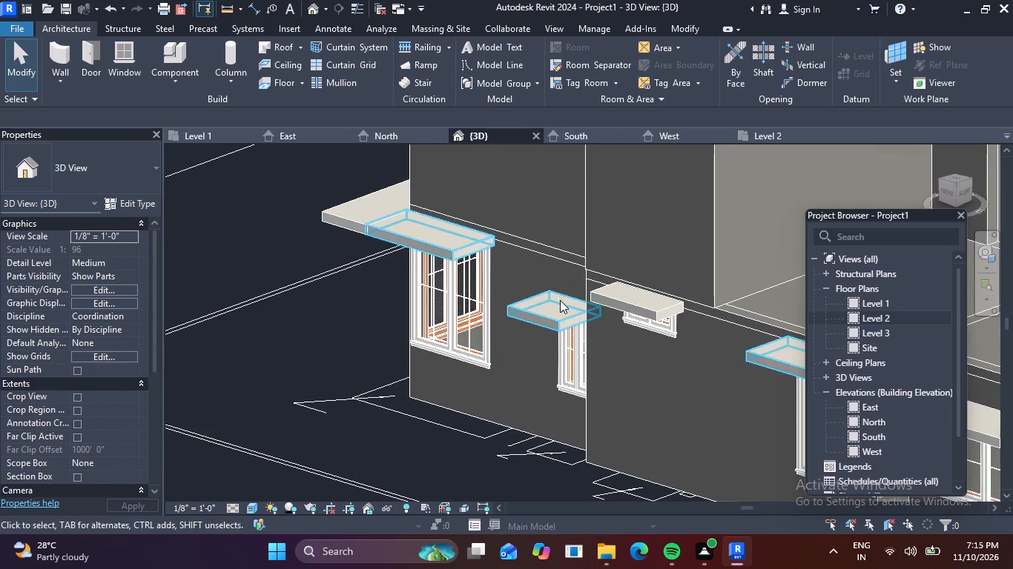
{"action": "middle_click_drag", "start_coordinate": [532, 386], "coordinate": [412, 488]}
{"action": "scroll", "coordinate": [553, 316], "scroll_direction": "down", "scroll_amount": 4}
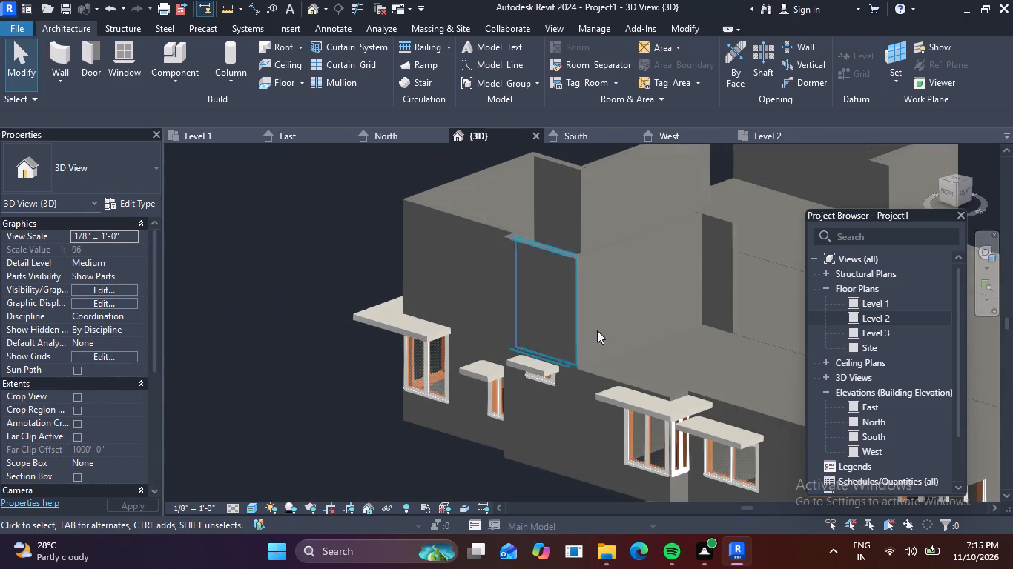
{"action": "scroll", "coordinate": [680, 274], "scroll_direction": "down", "scroll_amount": 2}
{"action": "middle_click_drag", "start_coordinate": [667, 299], "coordinate": [512, 331]}
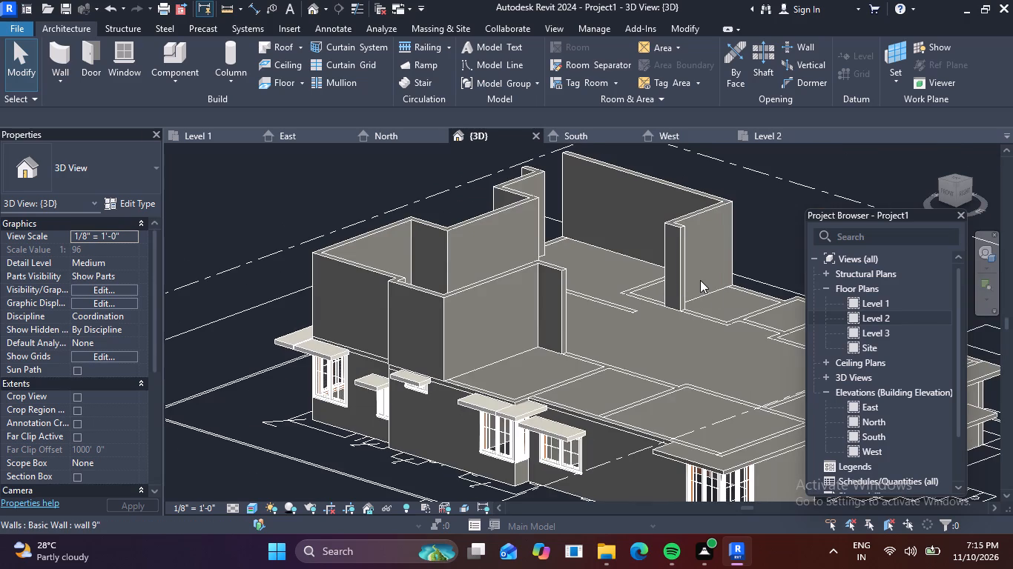
{"action": "left_click", "coordinate": [870, 334]}
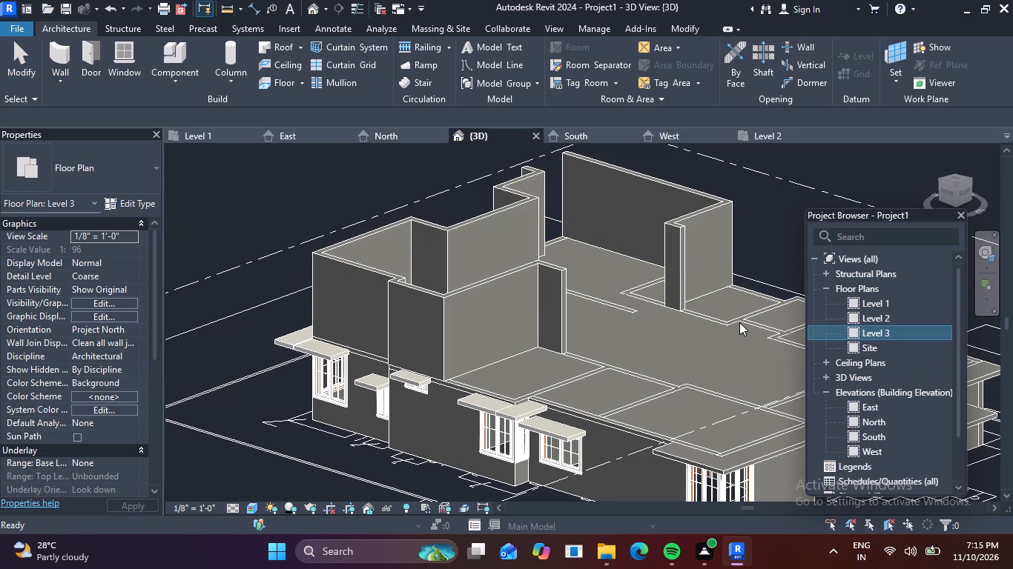
{"action": "scroll", "coordinate": [476, 293], "scroll_direction": "down", "scroll_amount": 4}
{"action": "middle_click_drag", "start_coordinate": [509, 316], "coordinate": [482, 335]}
{"action": "scroll", "coordinate": [535, 234], "scroll_direction": "up", "scroll_amount": 6}
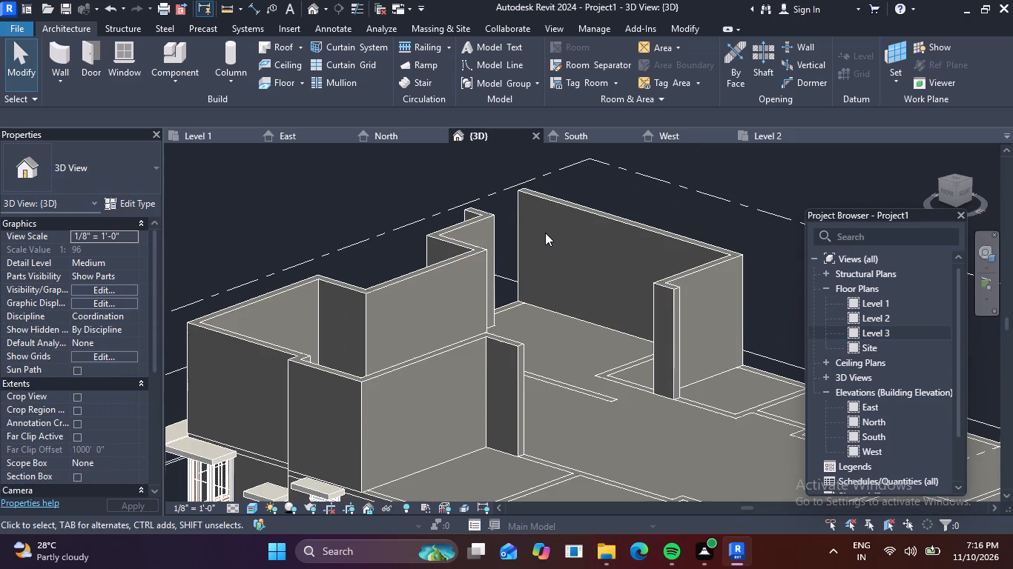
Examine the whole house from above and from different sides in the 3D view.
{"action": "middle_click_drag", "start_coordinate": [556, 265], "coordinate": [511, 289], "text": "shift"}
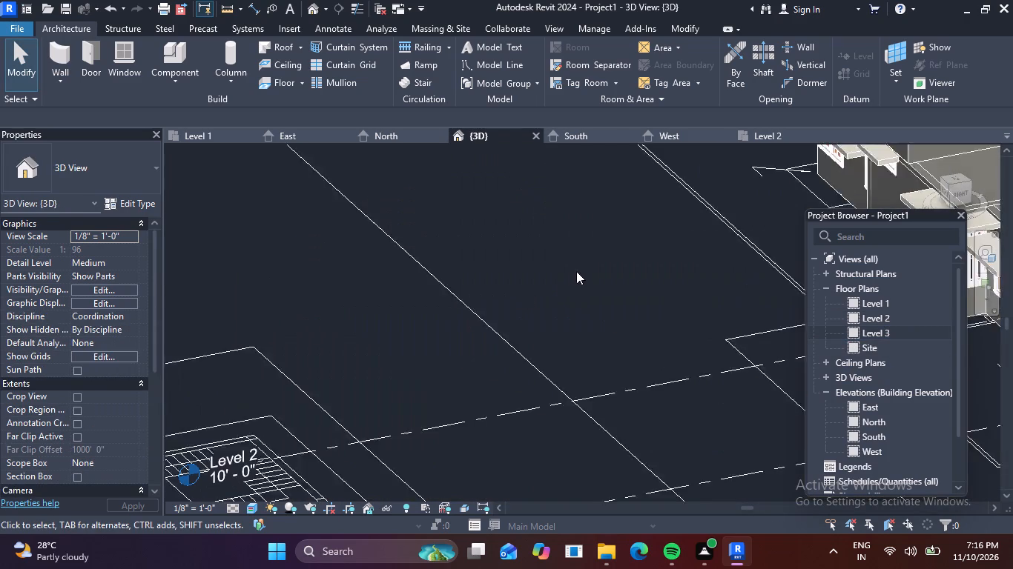
{"action": "scroll", "coordinate": [566, 278], "scroll_direction": "down", "scroll_amount": 3}
{"action": "middle_click_drag", "start_coordinate": [597, 289], "coordinate": [262, 298]}
{"action": "scroll", "coordinate": [586, 304], "scroll_direction": "down", "scroll_amount": 1}
{"action": "middle_click_drag", "start_coordinate": [551, 321], "coordinate": [302, 419]}
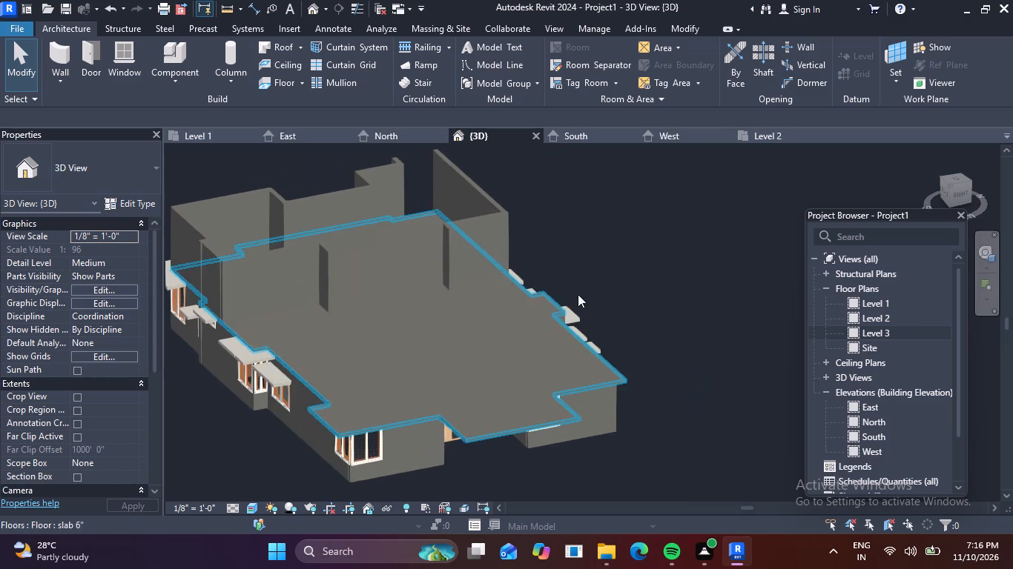
{"action": "middle_click_drag", "start_coordinate": [595, 276], "coordinate": [538, 319], "text": "shift"}
{"action": "scroll", "coordinate": [648, 267], "scroll_direction": "down", "scroll_amount": 6}
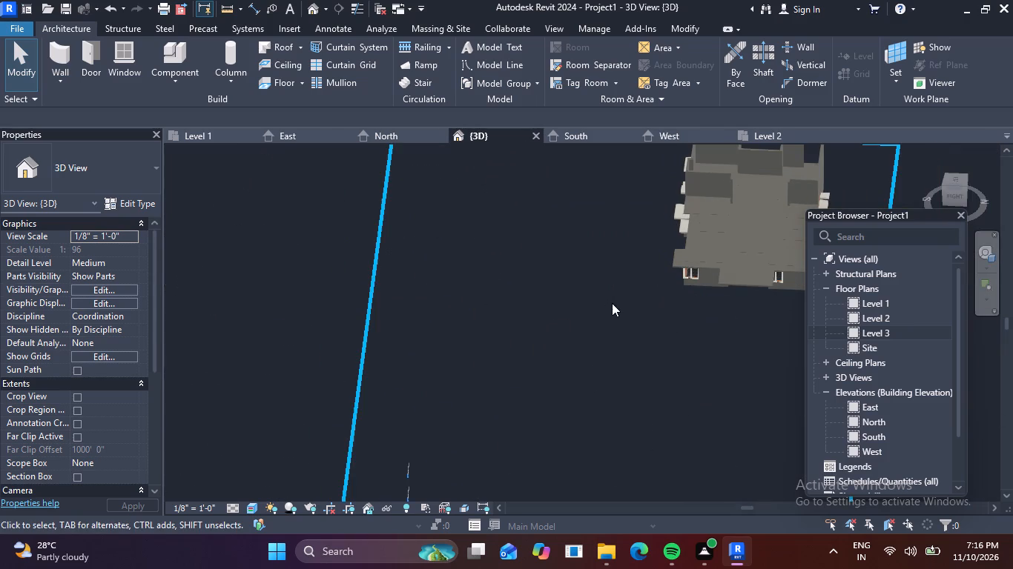
{"action": "middle_click_drag", "start_coordinate": [610, 303], "coordinate": [218, 433]}
{"action": "middle_click_drag", "start_coordinate": [522, 293], "coordinate": [449, 375], "text": "shift"}
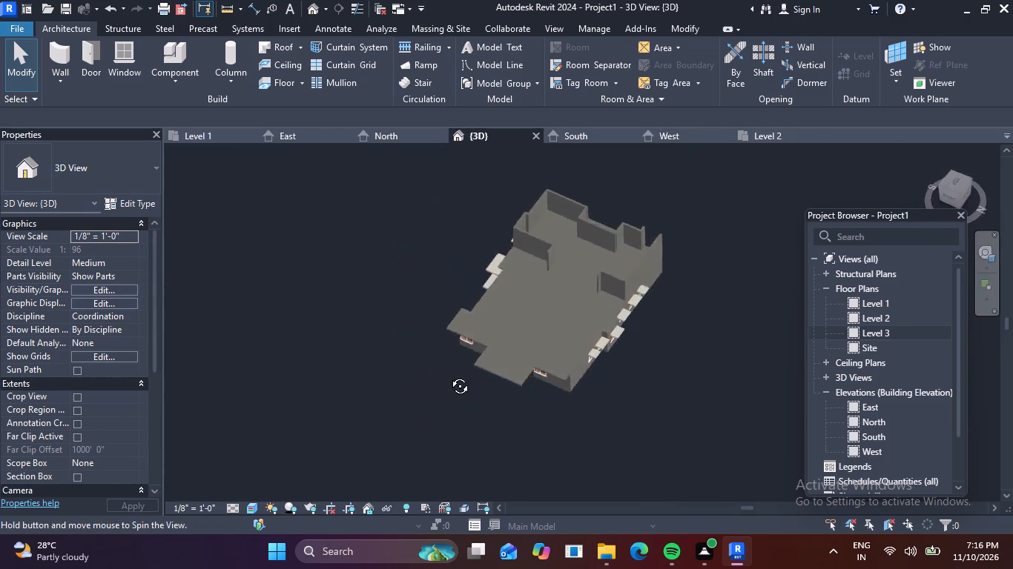
{"action": "middle_click_drag", "start_coordinate": [449, 375], "coordinate": [341, 376], "text": "shift"}
{"action": "scroll", "coordinate": [446, 353], "scroll_direction": "down", "scroll_amount": 6}
{"action": "middle_click_drag", "start_coordinate": [507, 414], "coordinate": [498, 291]}
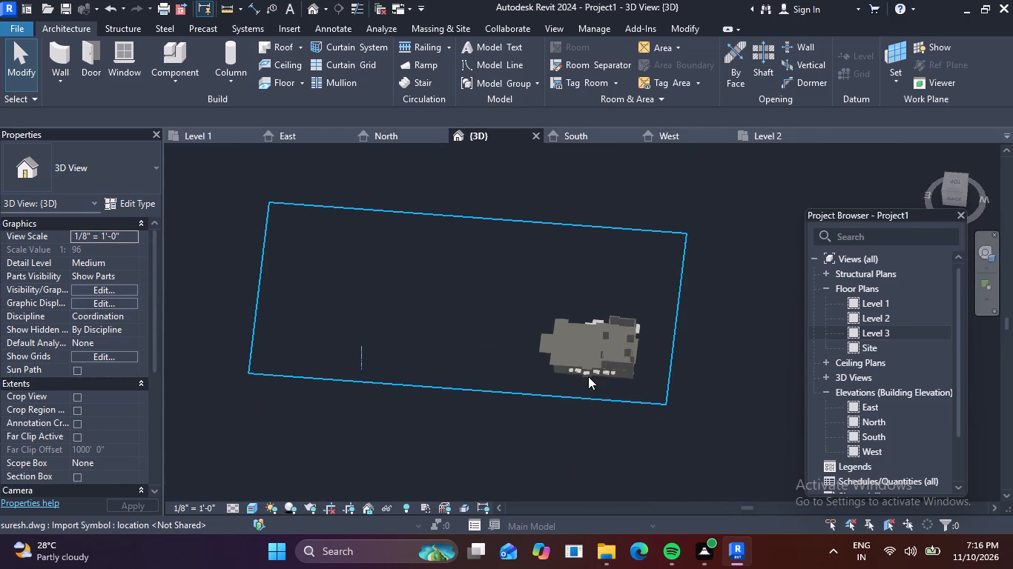
{"action": "middle_click_drag", "start_coordinate": [689, 370], "coordinate": [567, 393], "text": "shift"}
{"action": "middle_click_drag", "start_coordinate": [533, 405], "coordinate": [561, 277]}
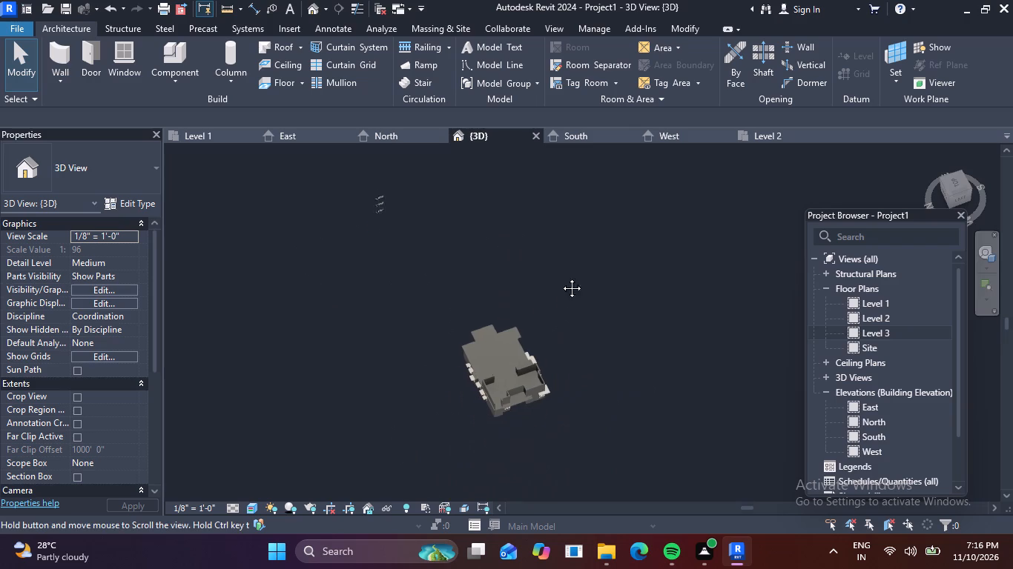
Examine the first-floor walls against the ground-floor building from above and close up in the 3D view.
{"action": "middle_click_drag", "start_coordinate": [561, 277], "coordinate": [564, 239]}
{"action": "scroll", "coordinate": [535, 359], "scroll_direction": "up", "scroll_amount": 6}
{"action": "scroll", "coordinate": [474, 365], "scroll_direction": "up", "scroll_amount": 7}
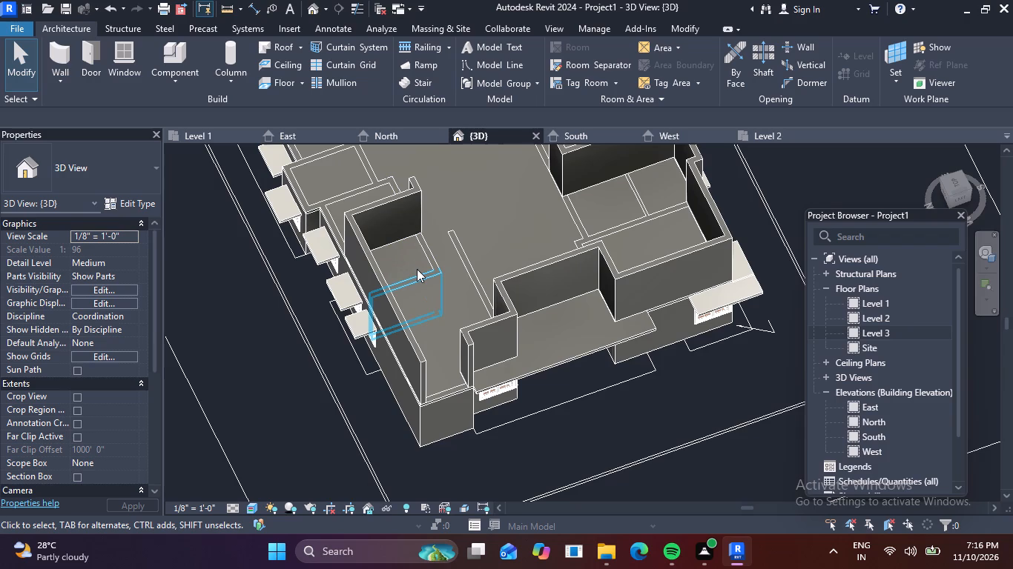
{"action": "scroll", "coordinate": [561, 233], "scroll_direction": "down", "scroll_amount": 2}
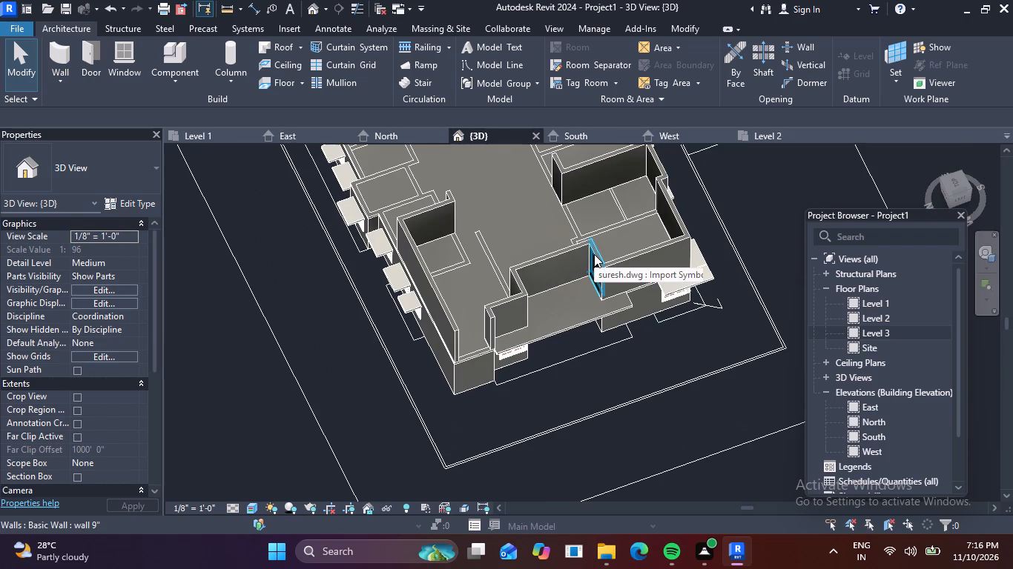
{"action": "scroll", "coordinate": [569, 240], "scroll_direction": "down", "scroll_amount": 2}
{"action": "middle_click_drag", "start_coordinate": [538, 191], "coordinate": [551, 211]}
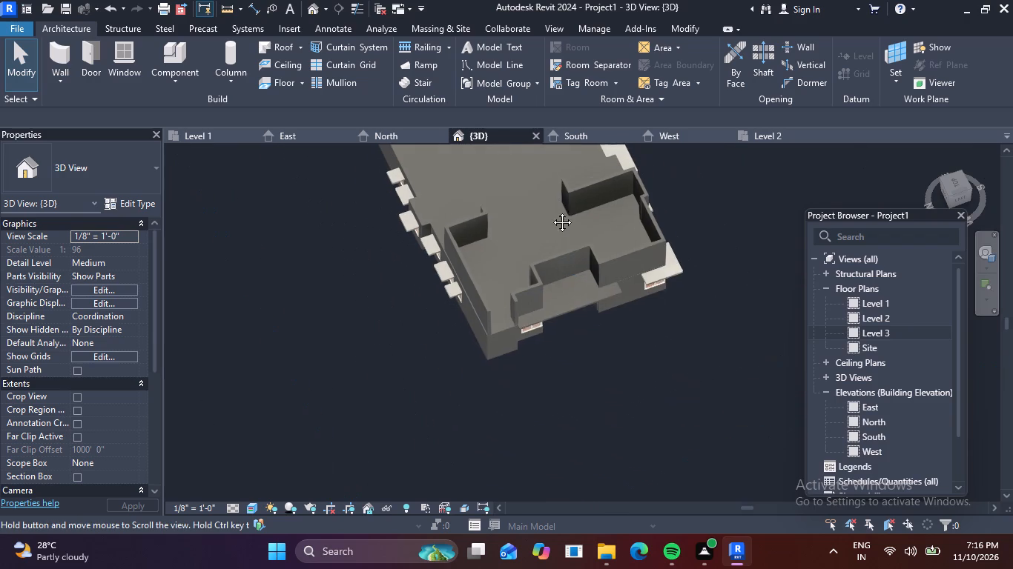
{"action": "middle_click_drag", "start_coordinate": [551, 211], "coordinate": [558, 254]}
{"action": "middle_click_drag", "start_coordinate": [533, 365], "coordinate": [524, 287]}
{"action": "scroll", "coordinate": [501, 322], "scroll_direction": "up", "scroll_amount": 5}
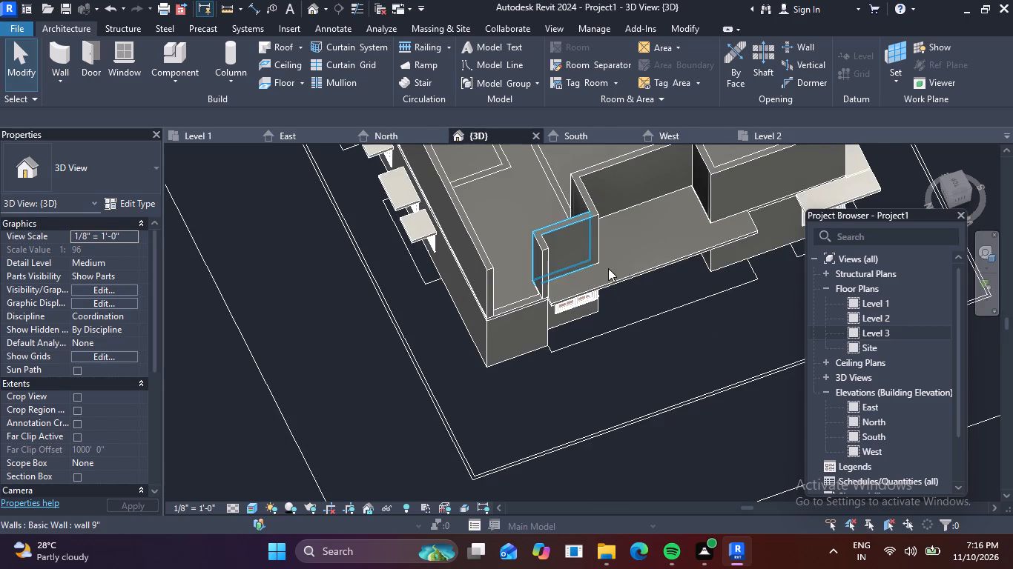
{"action": "scroll", "coordinate": [518, 306], "scroll_direction": "up", "scroll_amount": 5}
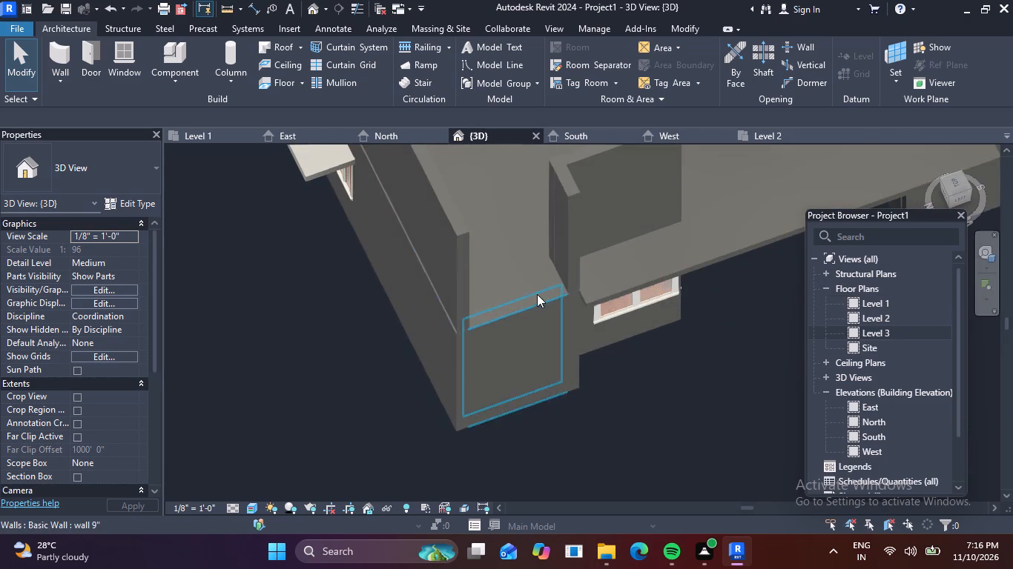
{"action": "scroll", "coordinate": [481, 274], "scroll_direction": "down", "scroll_amount": 10}
Compare the imported suresh.dwg first-floor plan with the modelled house corners in the 3D view.
{"action": "middle_click_drag", "start_coordinate": [470, 236], "coordinate": [489, 477]}
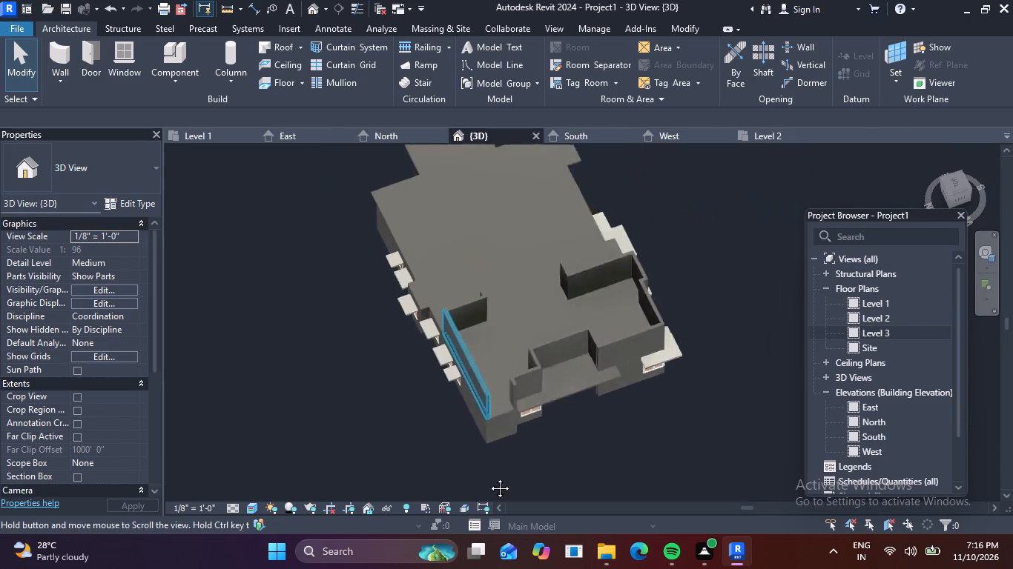
{"action": "middle_click_drag", "start_coordinate": [489, 477], "coordinate": [494, 568]}
{"action": "scroll", "coordinate": [419, 348], "scroll_direction": "down", "scroll_amount": 6}
{"action": "middle_click_drag", "start_coordinate": [418, 318], "coordinate": [468, 478]}
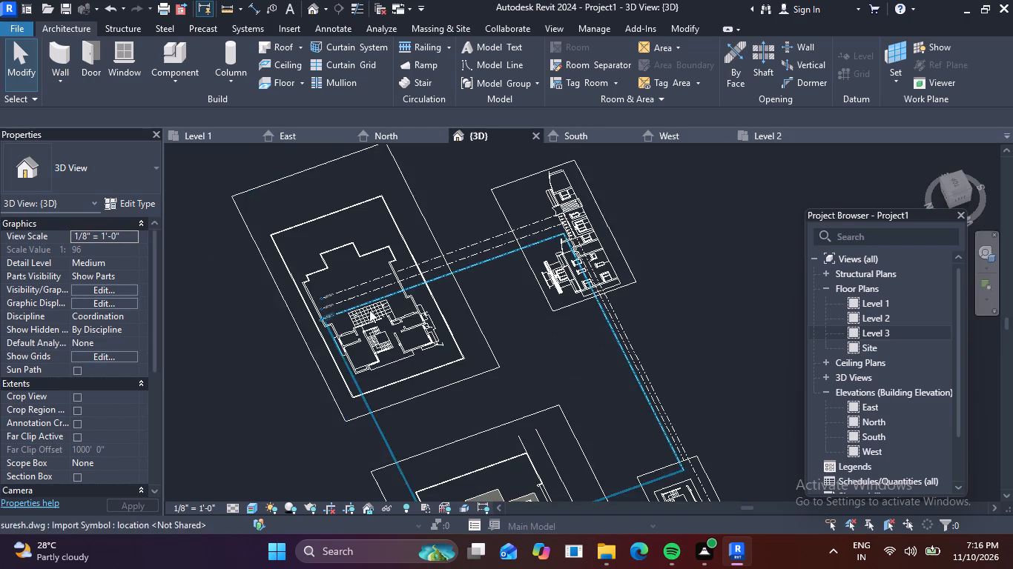
{"action": "scroll", "coordinate": [380, 354], "scroll_direction": "up", "scroll_amount": 6}
{"action": "scroll", "coordinate": [377, 371], "scroll_direction": "down", "scroll_amount": 3}
{"action": "middle_click_drag", "start_coordinate": [377, 371], "coordinate": [369, 346]}
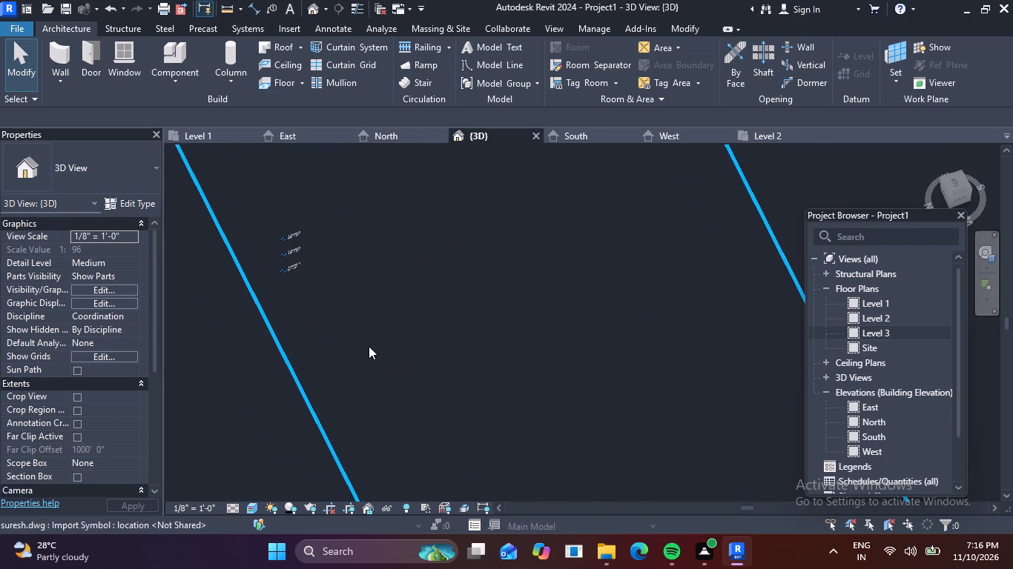
{"action": "scroll", "coordinate": [353, 350], "scroll_direction": "up", "scroll_amount": 6}
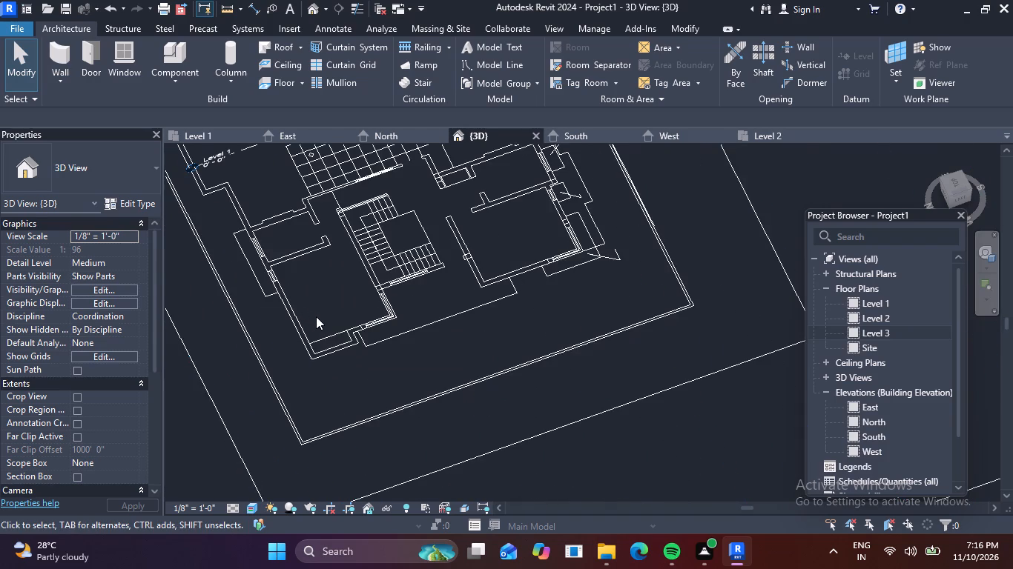
{"action": "scroll", "coordinate": [356, 332], "scroll_direction": "up", "scroll_amount": 5}
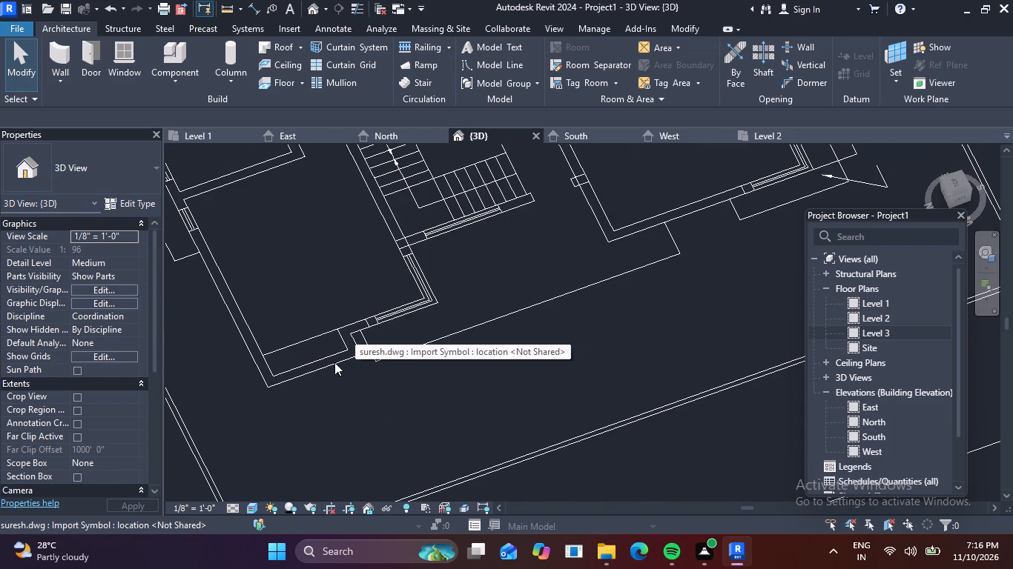
{"action": "scroll", "coordinate": [348, 345], "scroll_direction": "down", "scroll_amount": 13}
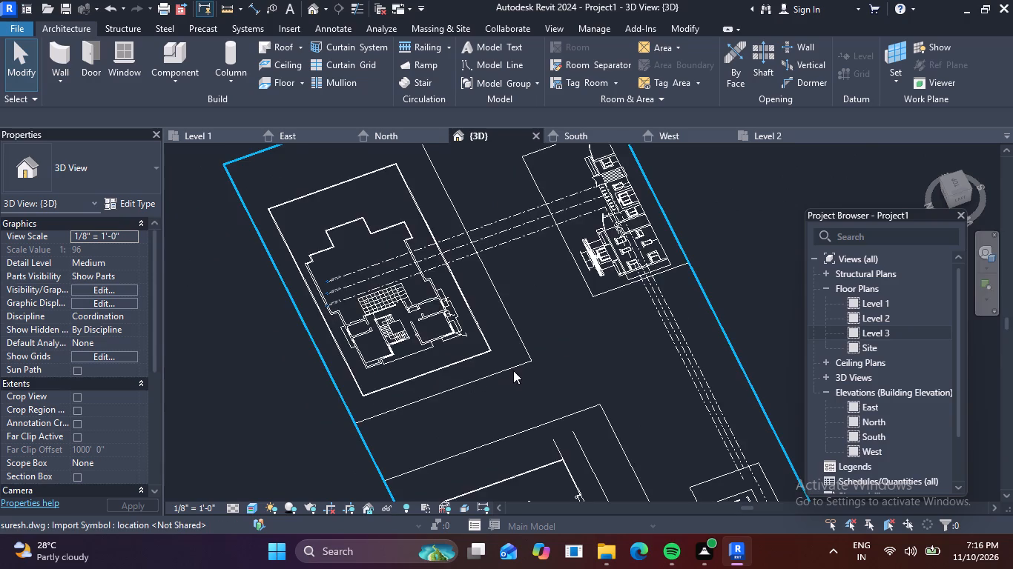
{"action": "middle_click_drag", "start_coordinate": [498, 355], "coordinate": [374, 38]}
{"action": "scroll", "coordinate": [427, 305], "scroll_direction": "up", "scroll_amount": 8}
Undo the recent moves and edits of the first-floor walls, taking them off the house and back over the imported first-floor plan.
{"action": "key", "text": "ctrl+z"}
{"action": "key", "text": "ctrl+z"}
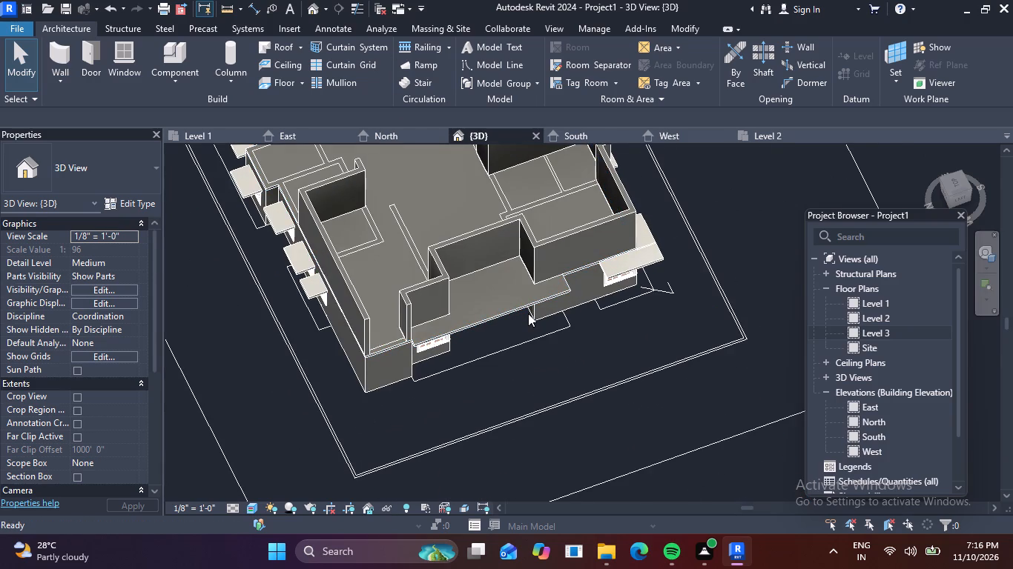
{"action": "key", "text": "ctrl+z"}
{"action": "key", "text": "ctrl+z"}
{"action": "key", "text": "ctrl+z"}
{"action": "key", "text": "ctrl+z"}
{"action": "scroll", "coordinate": [443, 265], "scroll_direction": "down", "scroll_amount": 6, "text": "ctrl"}
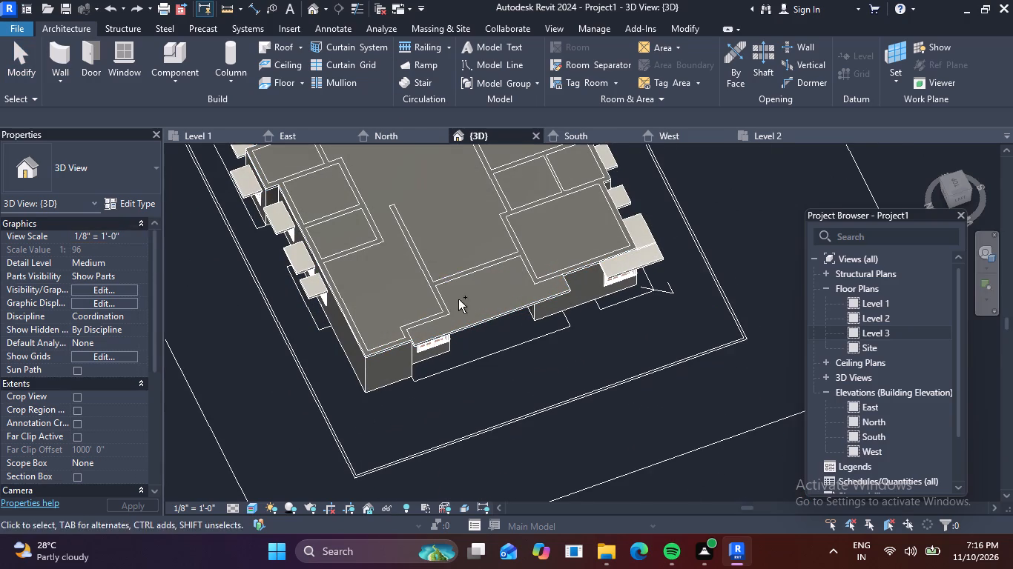
{"action": "middle_click_drag", "start_coordinate": [472, 259], "coordinate": [573, 568]}
{"action": "scroll", "coordinate": [472, 356], "scroll_direction": "down", "scroll_amount": 4}
{"action": "scroll", "coordinate": [433, 293], "scroll_direction": "down", "scroll_amount": 5}
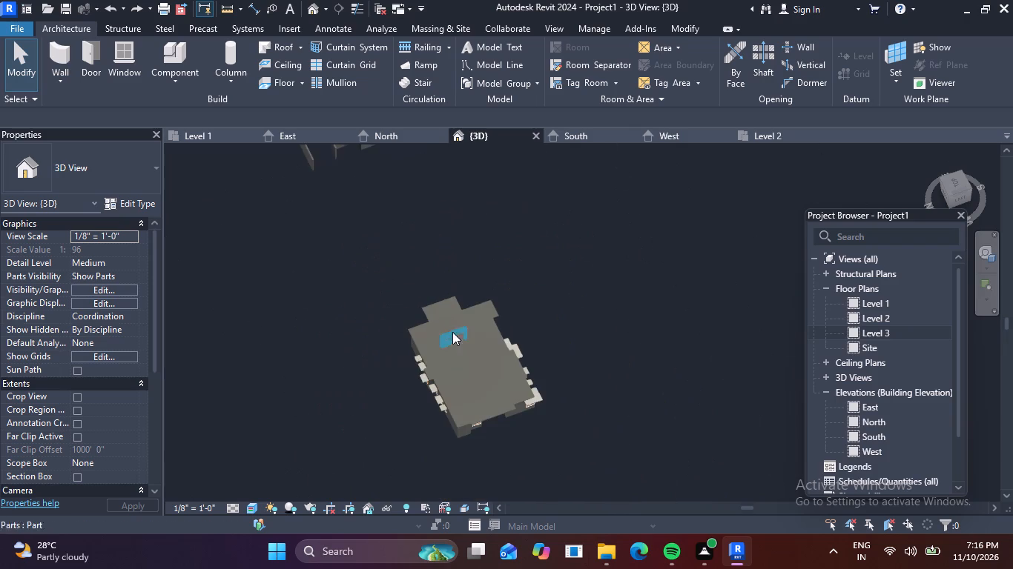
{"action": "middle_click_drag", "start_coordinate": [423, 250], "coordinate": [487, 400]}
{"action": "key", "text": "ctrl+z"}
{"action": "key", "text": "ctrl+z"}
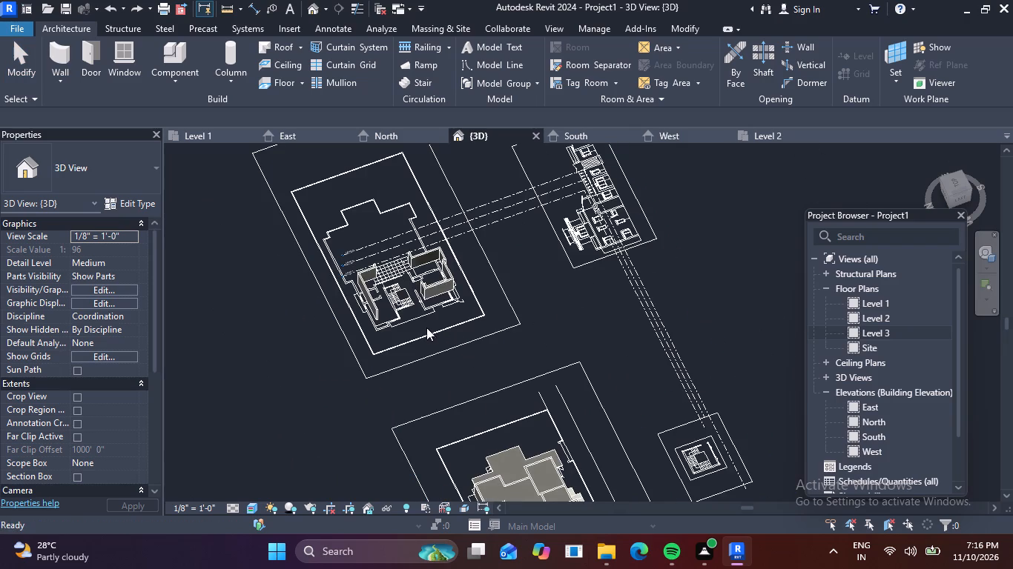
{"action": "scroll", "coordinate": [418, 290], "scroll_direction": "up", "scroll_amount": 7}
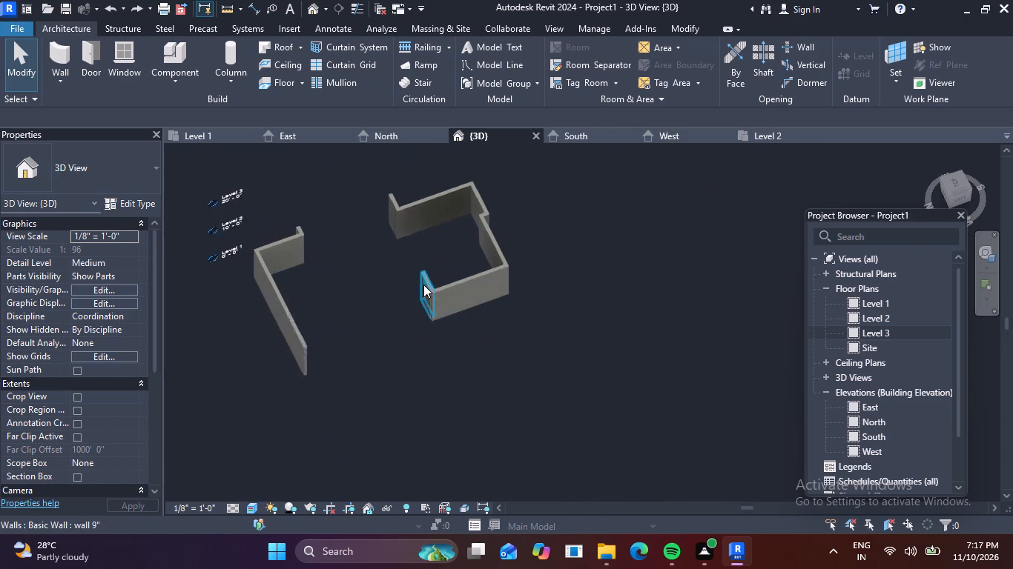
{"action": "scroll", "coordinate": [423, 284], "scroll_direction": "up", "scroll_amount": 1}
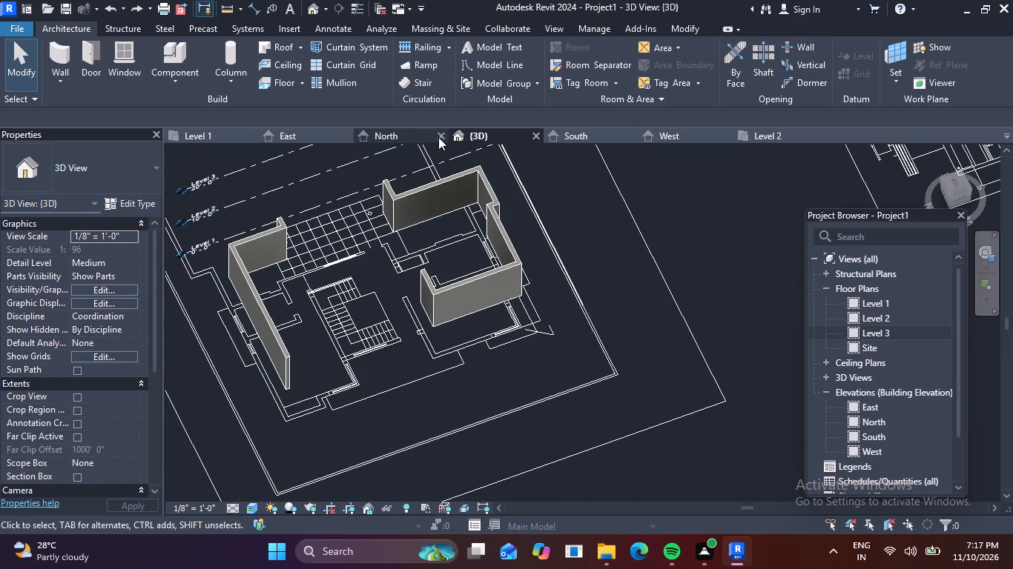
In the Level 2 plan, redo the undone wall edits, keeping the first-floor walls over the drawing and undoing the excess redo.
{"action": "left_click", "coordinate": [778, 140]}
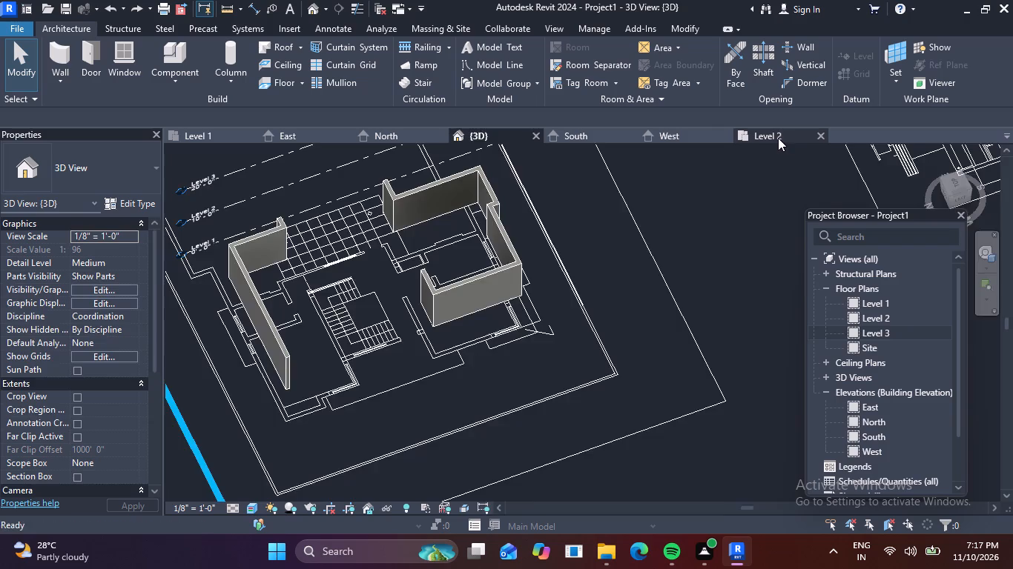
{"action": "scroll", "coordinate": [501, 303], "scroll_direction": "up", "scroll_amount": 2}
{"action": "scroll", "coordinate": [518, 300], "scroll_direction": "down", "scroll_amount": 6}
{"action": "middle_click_drag", "start_coordinate": [563, 310], "coordinate": [561, 287]}
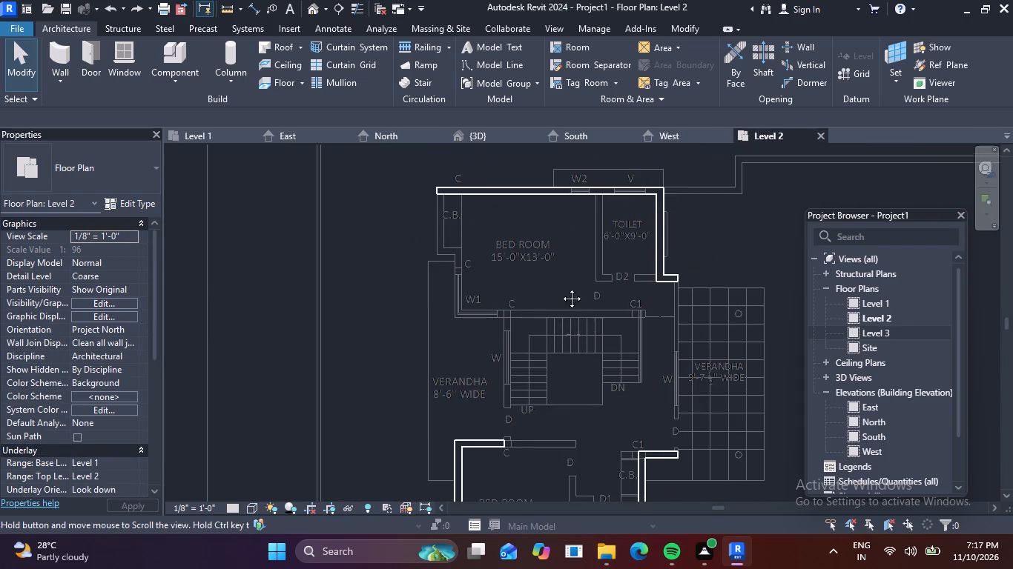
{"action": "middle_click_drag", "start_coordinate": [561, 287], "coordinate": [560, 258]}
{"action": "scroll", "coordinate": [560, 258], "scroll_direction": "down", "scroll_amount": 3}
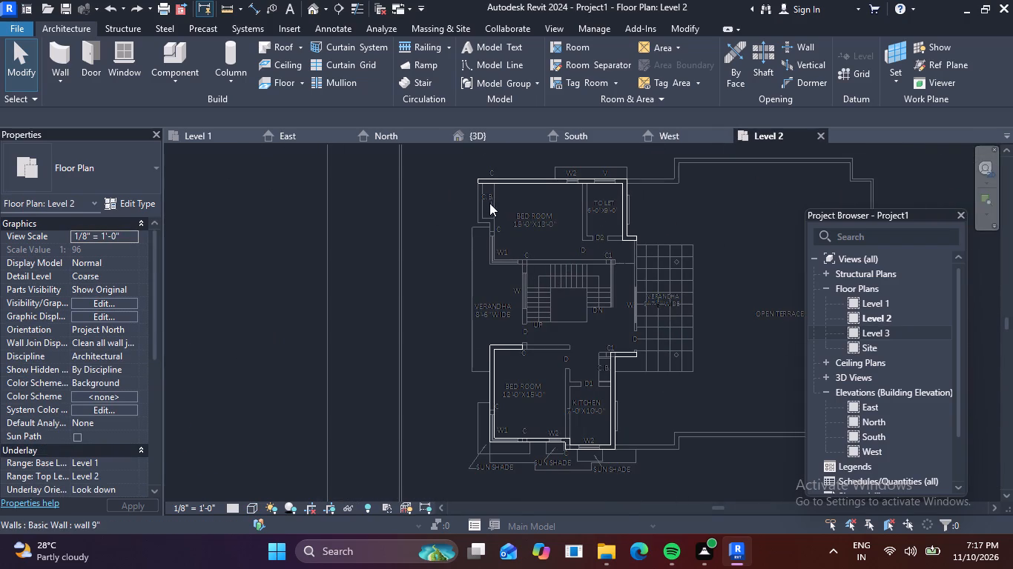
{"action": "left_click", "coordinate": [138, 4]}
{"action": "triple_click", "coordinate": [138, 4]}
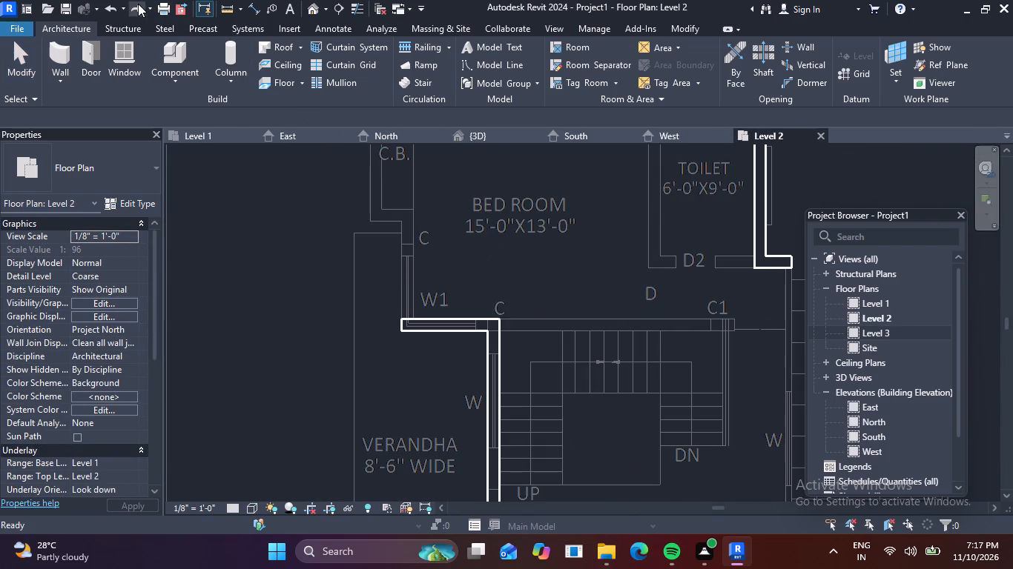
{"action": "triple_click", "coordinate": [138, 4]}
{"action": "double_click", "coordinate": [138, 4]}
{"action": "scroll", "coordinate": [286, 197], "scroll_direction": "down", "scroll_amount": 3}
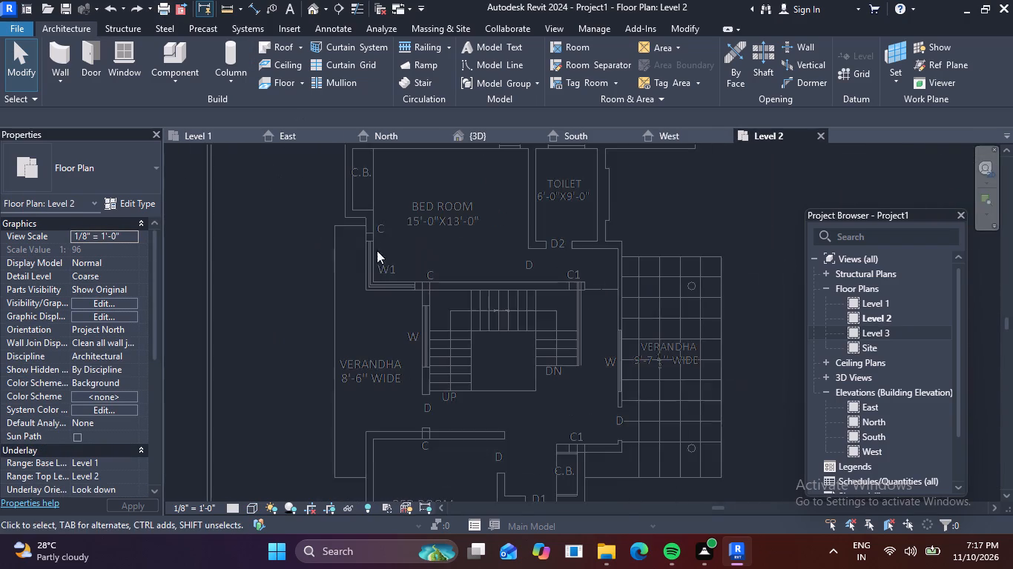
{"action": "middle_click_drag", "start_coordinate": [418, 273], "coordinate": [422, 362]}
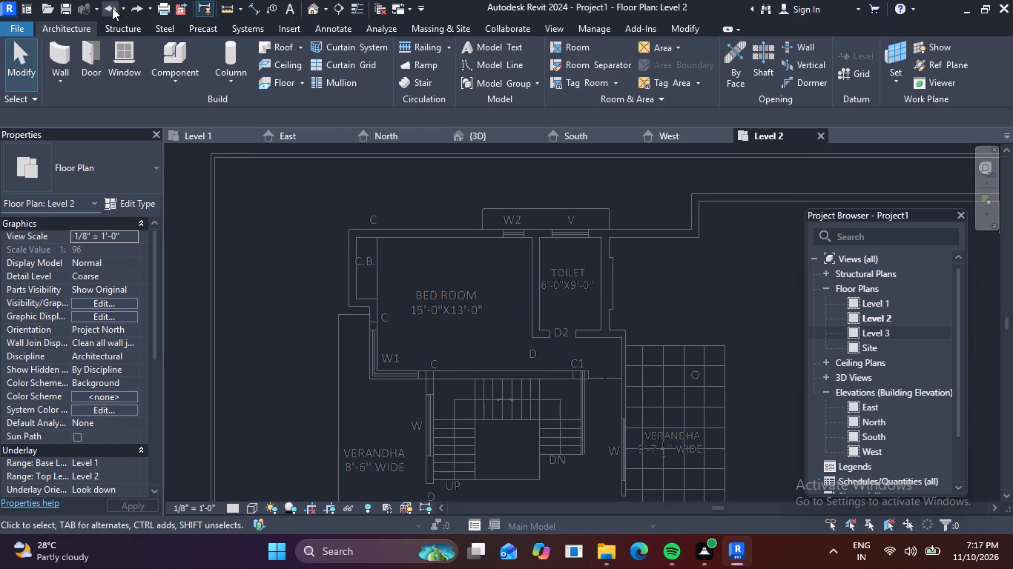
{"action": "left_click", "coordinate": [112, 7]}
Draw a 9" wall along the outer side of the 15'-0"X13'-0" bedroom's C.B. recess, closing the gap in the exterior walls.
{"action": "scroll", "coordinate": [346, 235], "scroll_direction": "down", "scroll_amount": 2}
{"action": "middle_click_drag", "start_coordinate": [400, 234], "coordinate": [409, 212]}
{"action": "middle_click", "coordinate": [409, 212]}
{"action": "scroll", "coordinate": [336, 213], "scroll_direction": "up", "scroll_amount": 4}
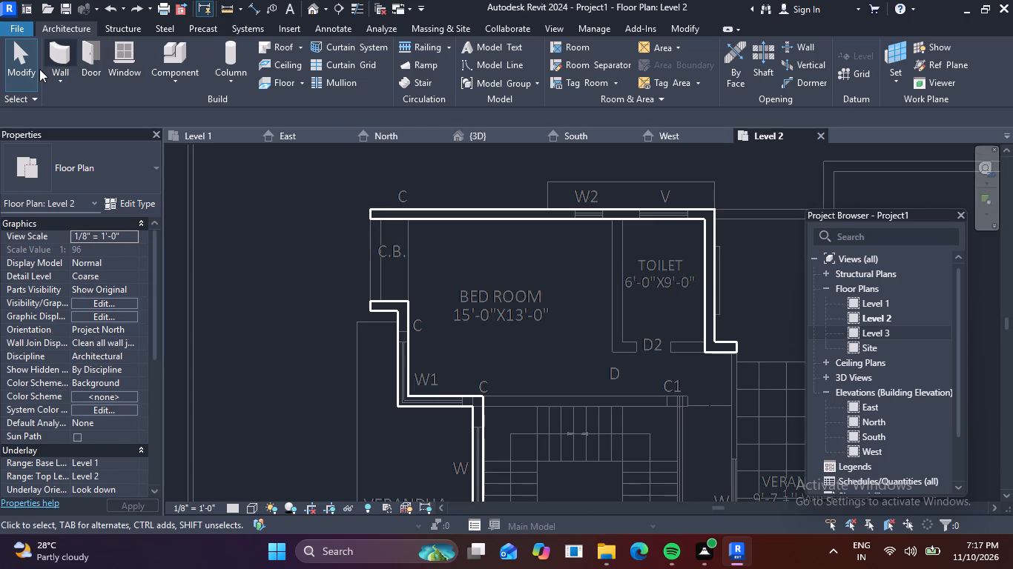
{"action": "left_click", "coordinate": [56, 59]}
{"action": "left_click", "coordinate": [383, 223]}
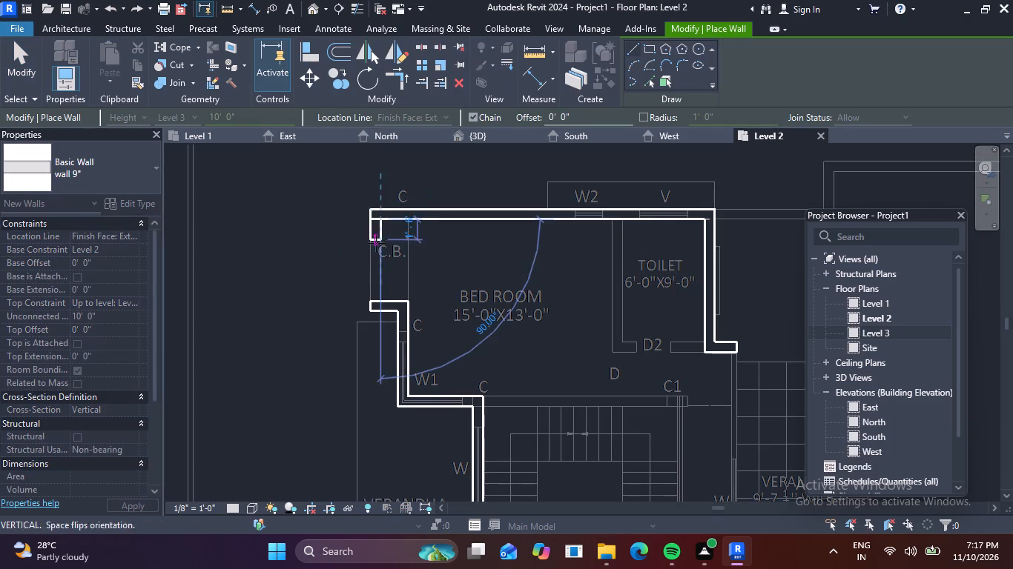
{"action": "left_click", "coordinate": [380, 297]}
{"action": "scroll", "coordinate": [513, 275], "scroll_direction": "down", "scroll_amount": 3}
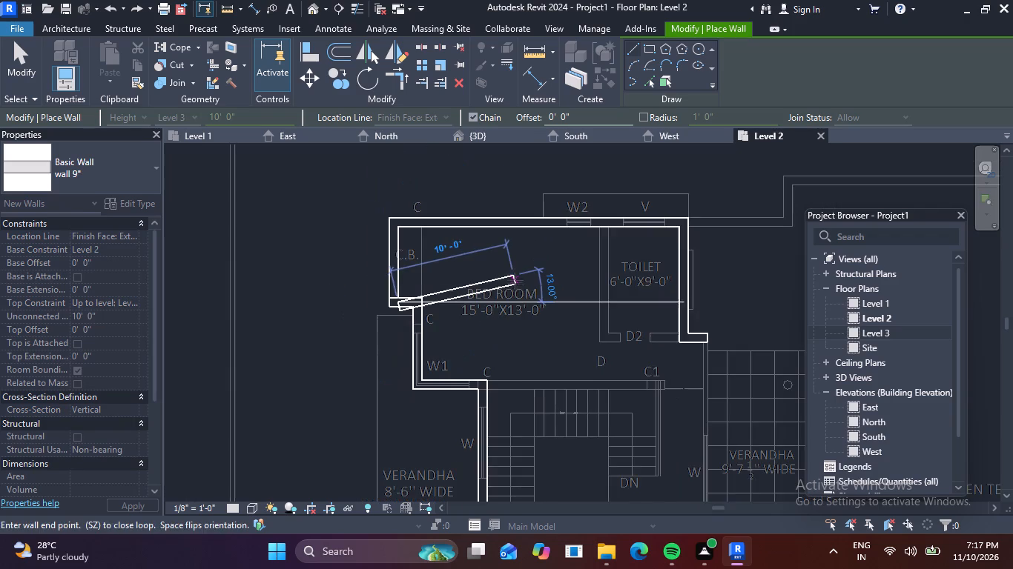
{"action": "scroll", "coordinate": [515, 281], "scroll_direction": "down", "scroll_amount": 1}
{"action": "middle_click_drag", "start_coordinate": [539, 328], "coordinate": [400, 278]}
{"action": "key", "text": "Escape"}
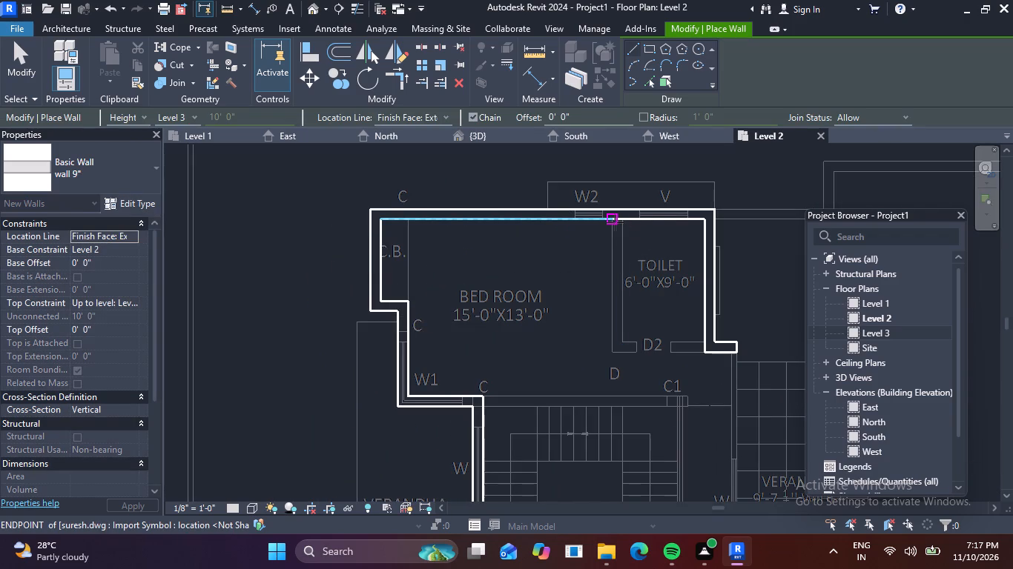
Draw the toilet's 9" walls: 9'-0" along the bedroom side and 6'-0" across the D2 door side.
{"action": "left_click", "coordinate": [622, 221]}
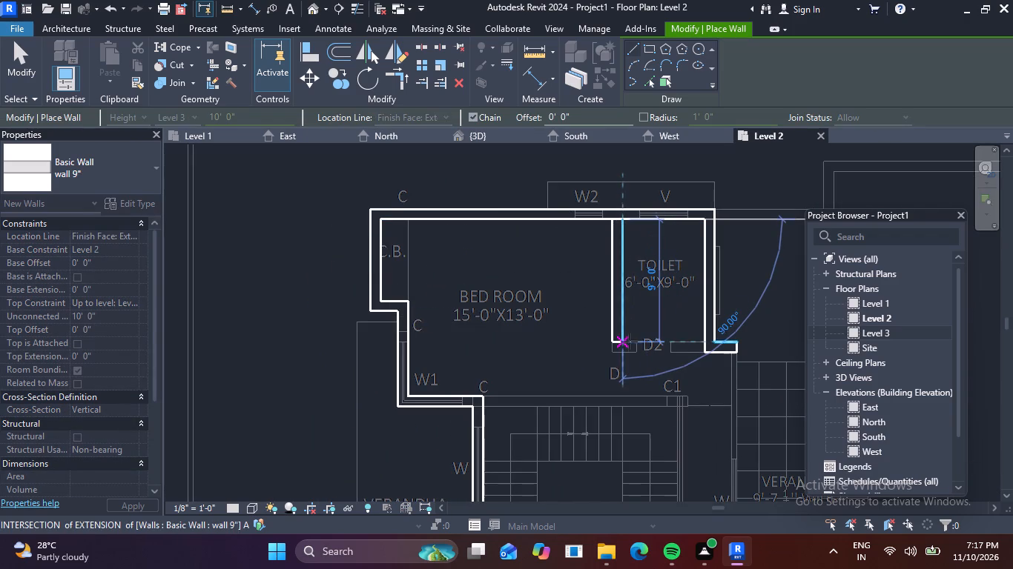
{"action": "left_click", "coordinate": [624, 342]}
{"action": "left_click", "coordinate": [699, 337]}
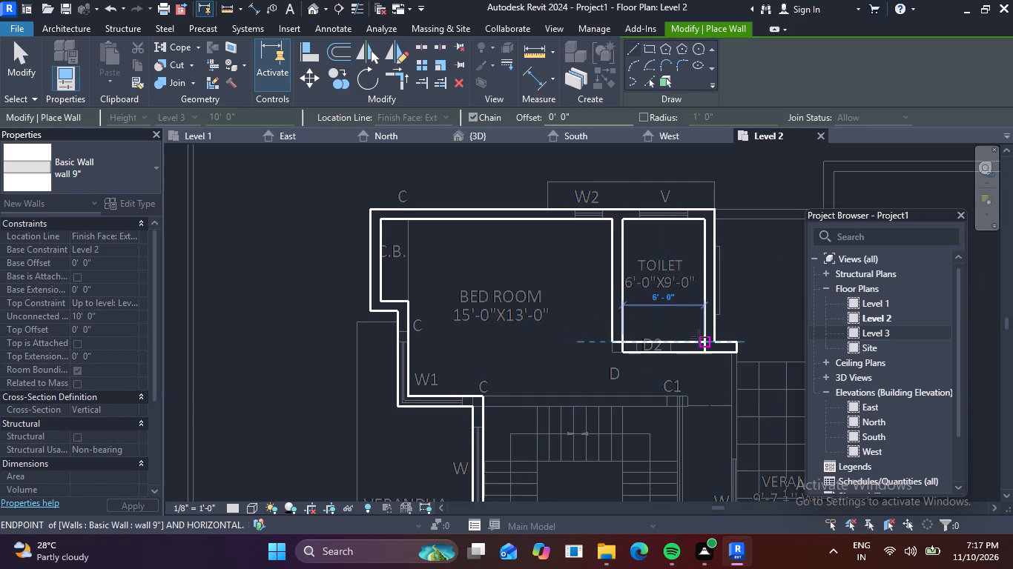
Draw a 7'-6" long, 9" thick wall from the stair wall corner along the north side of the 12'-0"X15'-0" bedroom.
{"action": "scroll", "coordinate": [665, 358], "scroll_direction": "down", "scroll_amount": 4}
{"action": "middle_click_drag", "start_coordinate": [661, 383], "coordinate": [584, 276]}
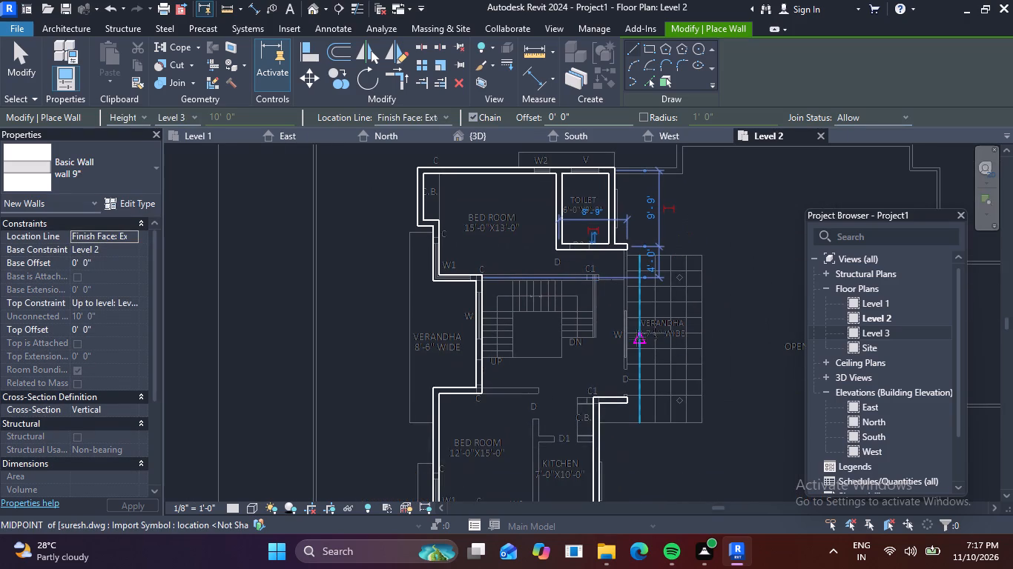
{"action": "middle_click_drag", "start_coordinate": [594, 387], "coordinate": [563, 305]}
{"action": "scroll", "coordinate": [448, 303], "scroll_direction": "up", "scroll_amount": 4}
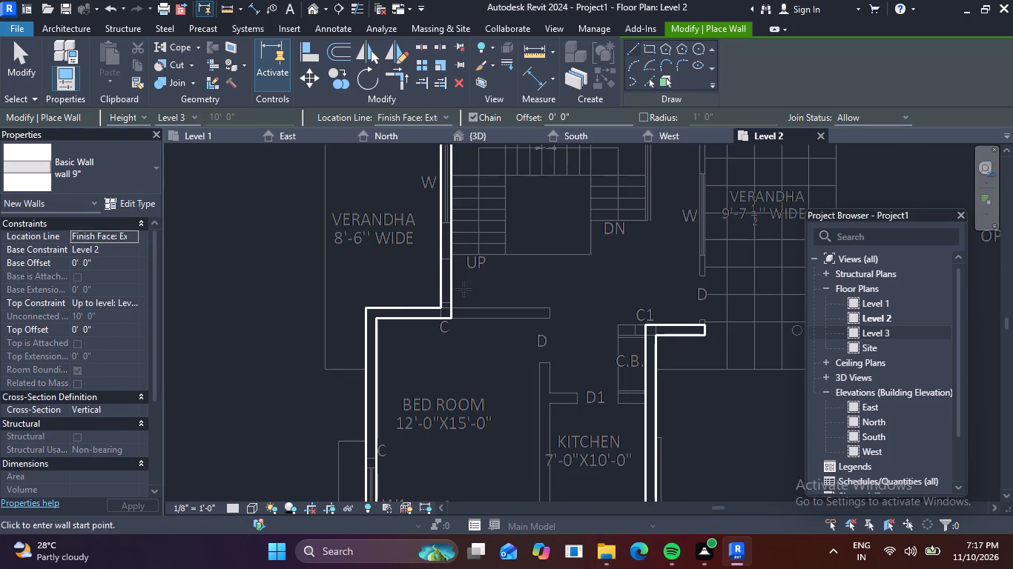
{"action": "left_click", "coordinate": [450, 321]}
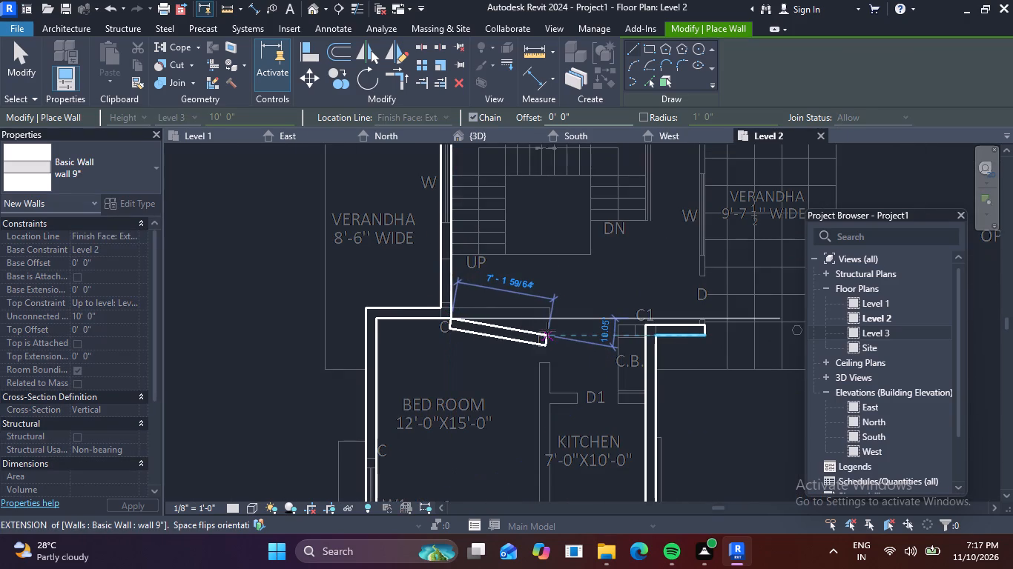
{"action": "key", "text": "space"}
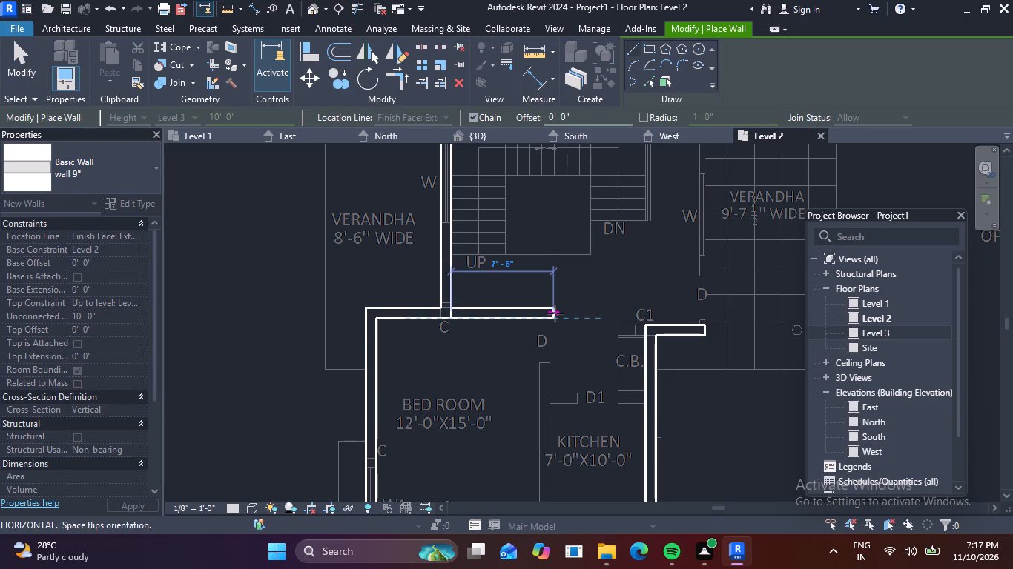
{"action": "left_click", "coordinate": [555, 313]}
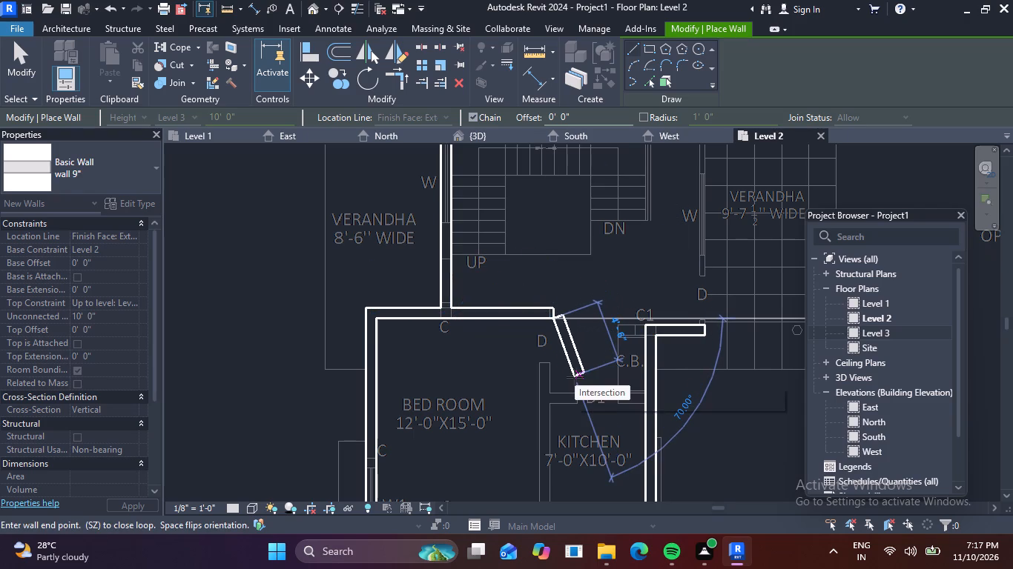
{"action": "key", "text": "Escape"}
Draw an 11'-9" long, 9" thick wall between the 12'-0"X15'-0" bedroom and the kitchen, from the south wall to door D.
{"action": "scroll", "coordinate": [564, 382], "scroll_direction": "down", "scroll_amount": 1}
{"action": "middle_click_drag", "start_coordinate": [560, 371], "coordinate": [538, 189]}
{"action": "scroll", "coordinate": [591, 358], "scroll_direction": "up", "scroll_amount": 3}
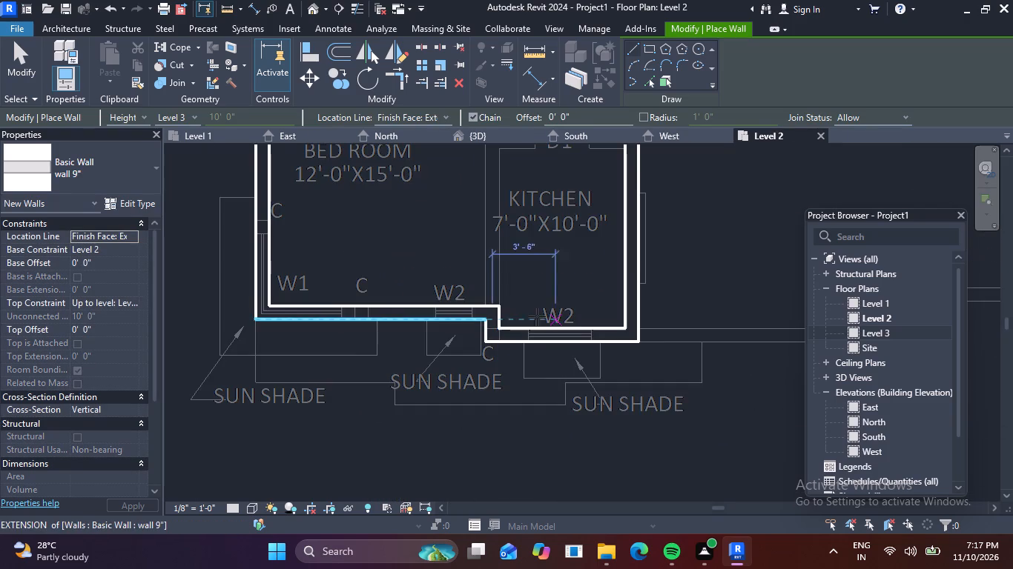
{"action": "left_click", "coordinate": [495, 305]}
{"action": "key", "text": "space"}
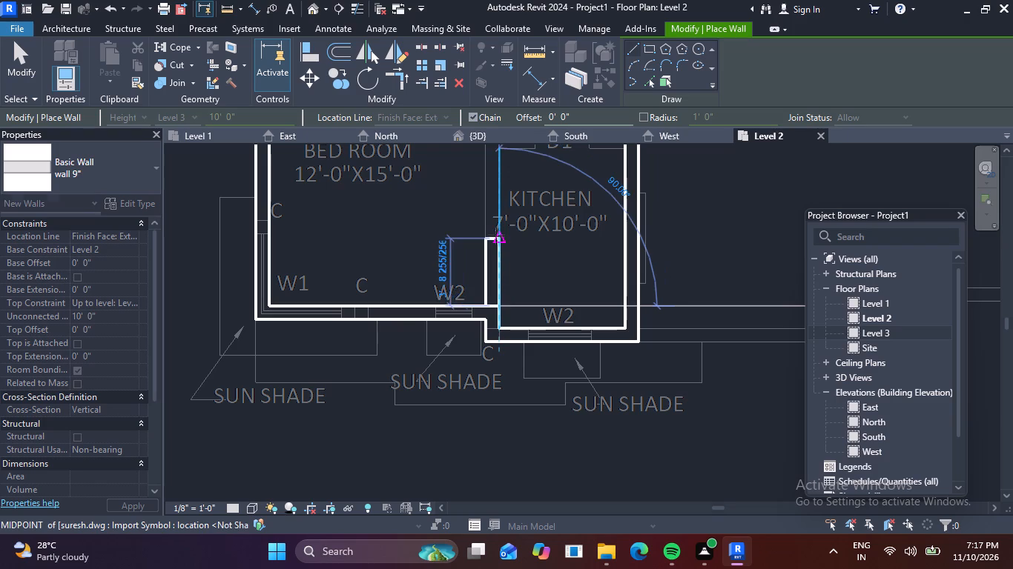
{"action": "middle_click_drag", "start_coordinate": [503, 219], "coordinate": [478, 457]}
{"action": "left_click", "coordinate": [469, 336]}
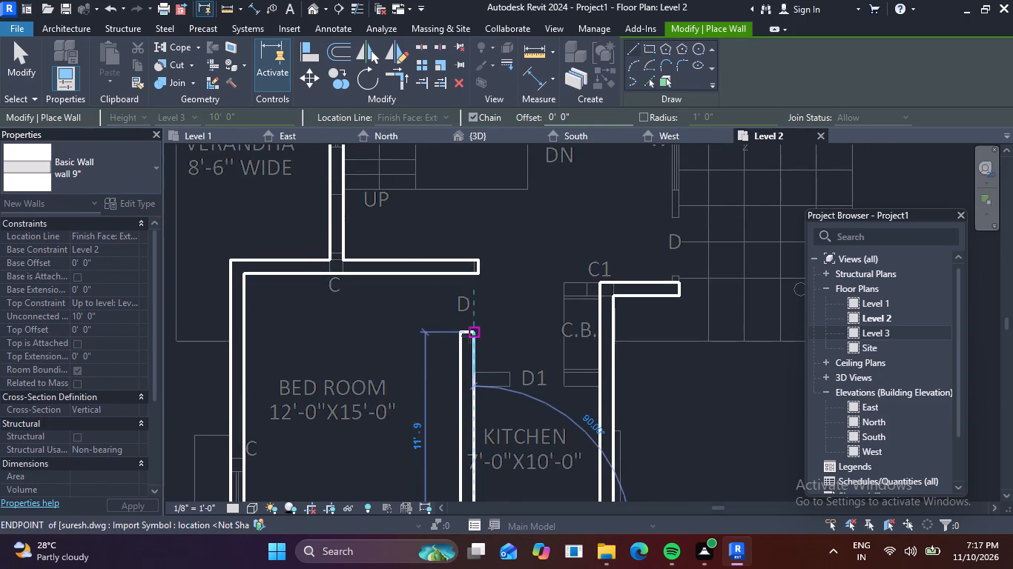
{"action": "key", "text": "Escape"}
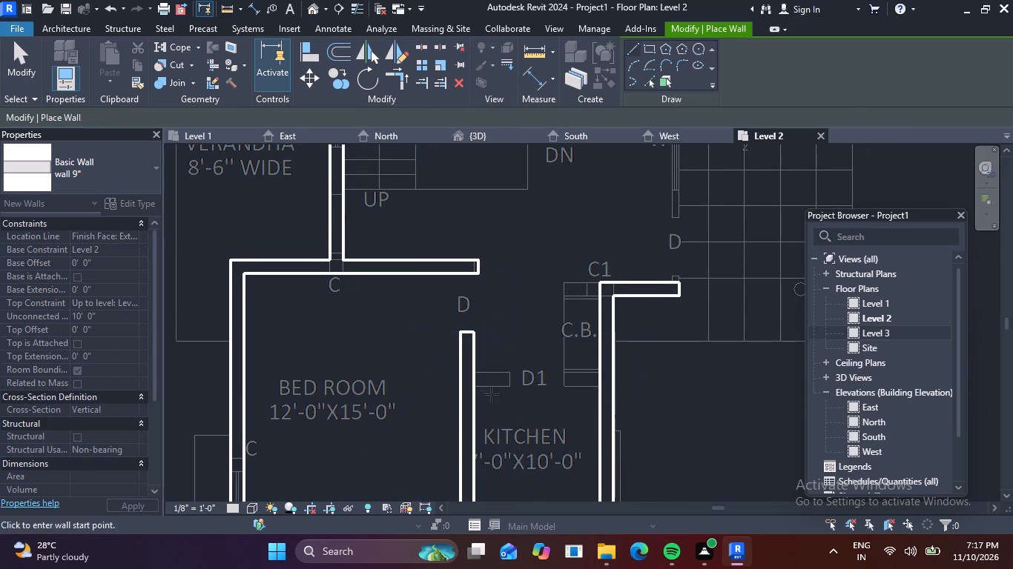
Draw a 9" wall across the kitchen's D1 door side, from the bedroom partition to the kitchen's east exterior wall.
{"action": "left_click", "coordinate": [475, 367]}
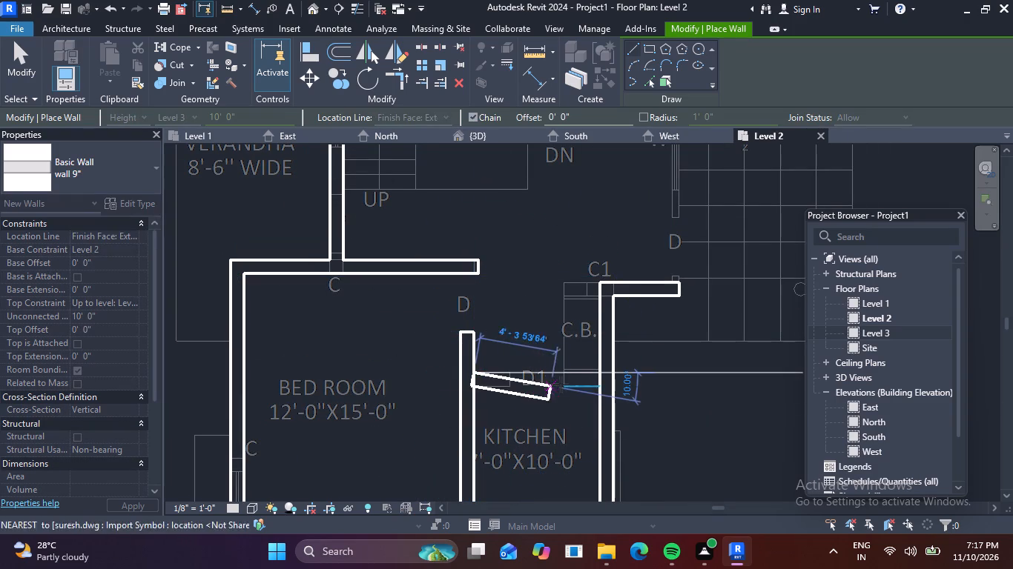
{"action": "left_click", "coordinate": [598, 376]}
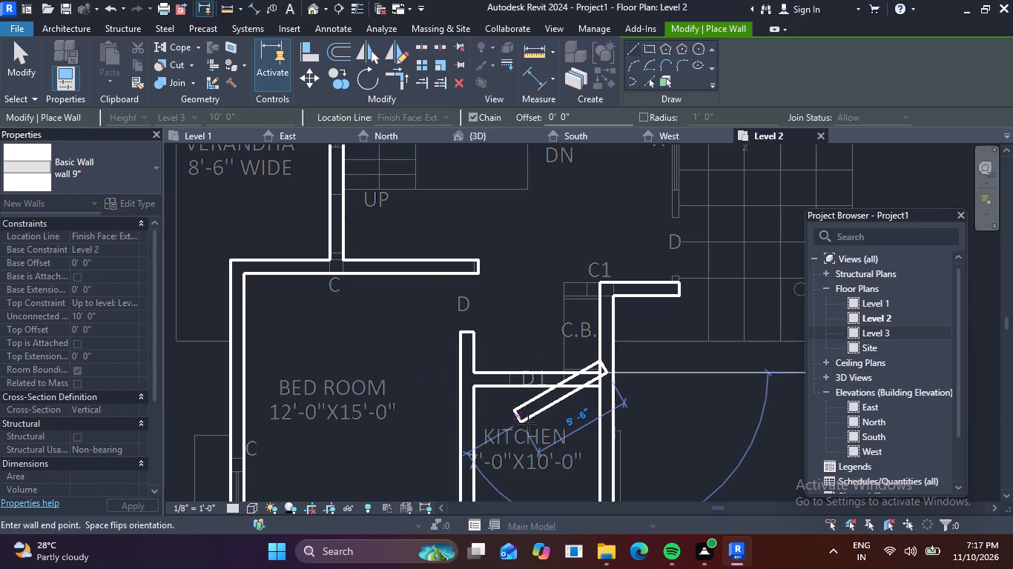
{"action": "key", "text": "Escape"}
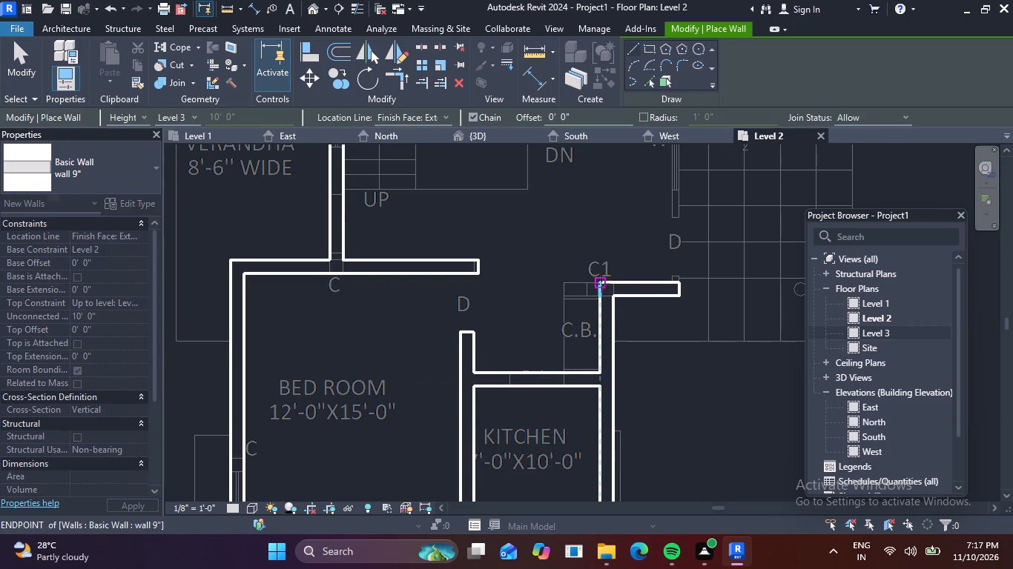
Draw a short 9" wall along the north side of the C.B. recess at C1, extending the existing wall westward.
{"action": "left_click", "coordinate": [601, 284]}
{"action": "key", "text": "space"}
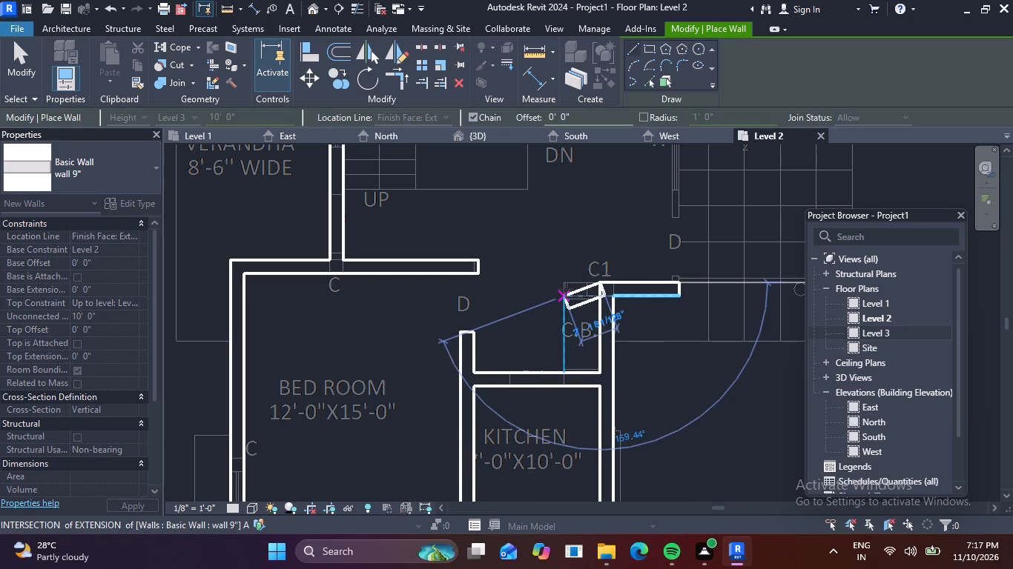
{"action": "left_click", "coordinate": [564, 282]}
{"action": "key", "text": "Escape"}
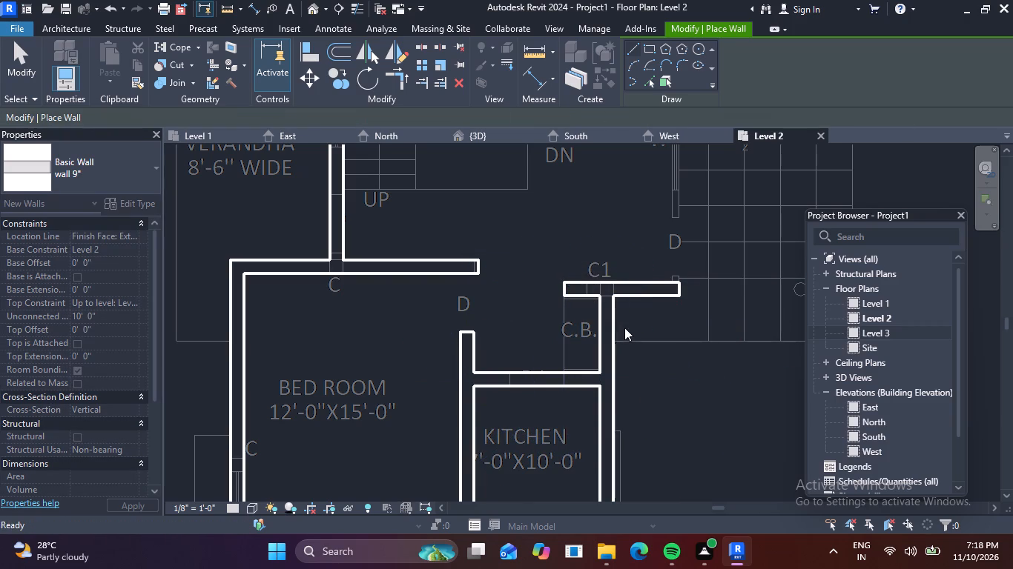
Using the wall 4.5 type, draw a 19'-0" wall along the 9'-7 1/2" wide verandah, from the toilet wall to the C1 wall.
{"action": "scroll", "coordinate": [629, 332], "scroll_direction": "down", "scroll_amount": 4}
{"action": "middle_click_drag", "start_coordinate": [721, 372], "coordinate": [639, 479]}
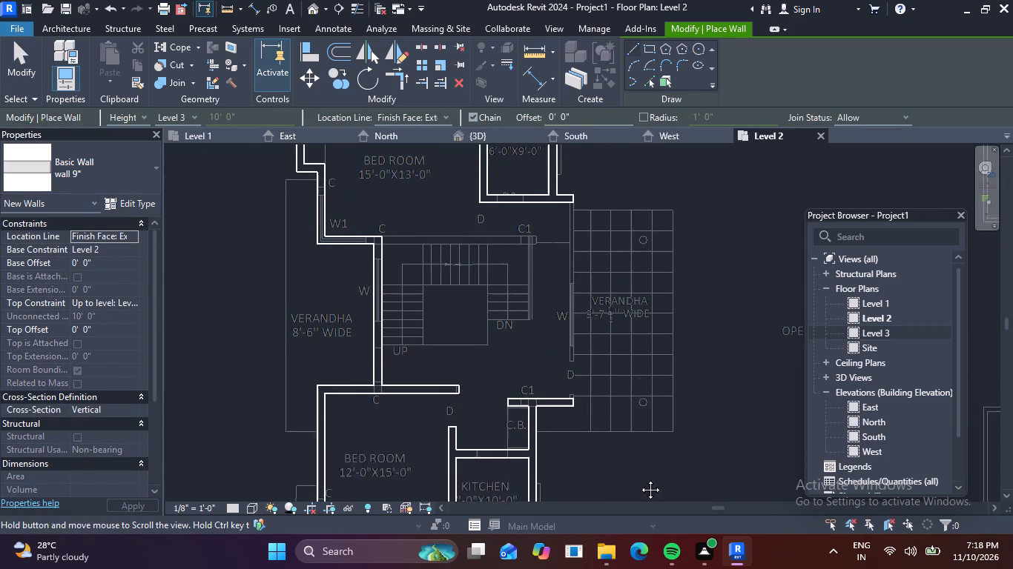
{"action": "middle_click_drag", "start_coordinate": [639, 479], "coordinate": [639, 481]}
{"action": "left_click", "coordinate": [148, 169]}
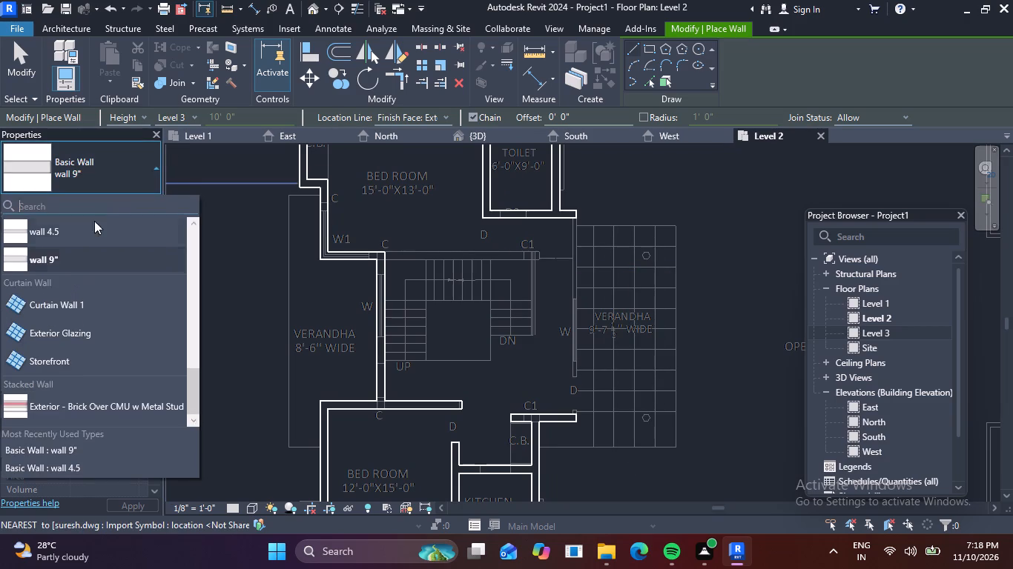
{"action": "left_click", "coordinate": [79, 228]}
{"action": "scroll", "coordinate": [570, 212], "scroll_direction": "up", "scroll_amount": 4}
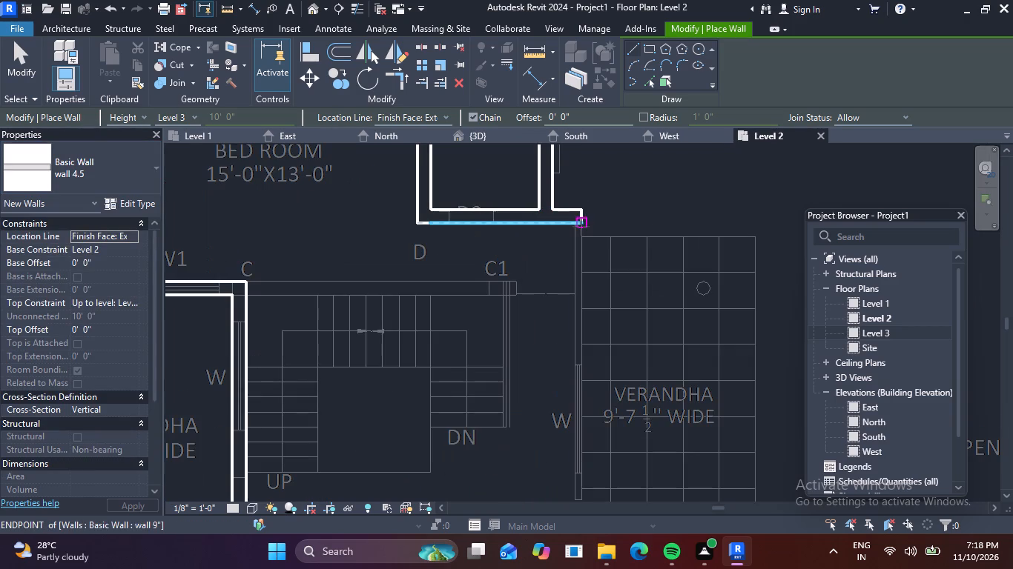
{"action": "left_click", "coordinate": [581, 227]}
{"action": "middle_click_drag", "start_coordinate": [567, 368], "coordinate": [560, 226]}
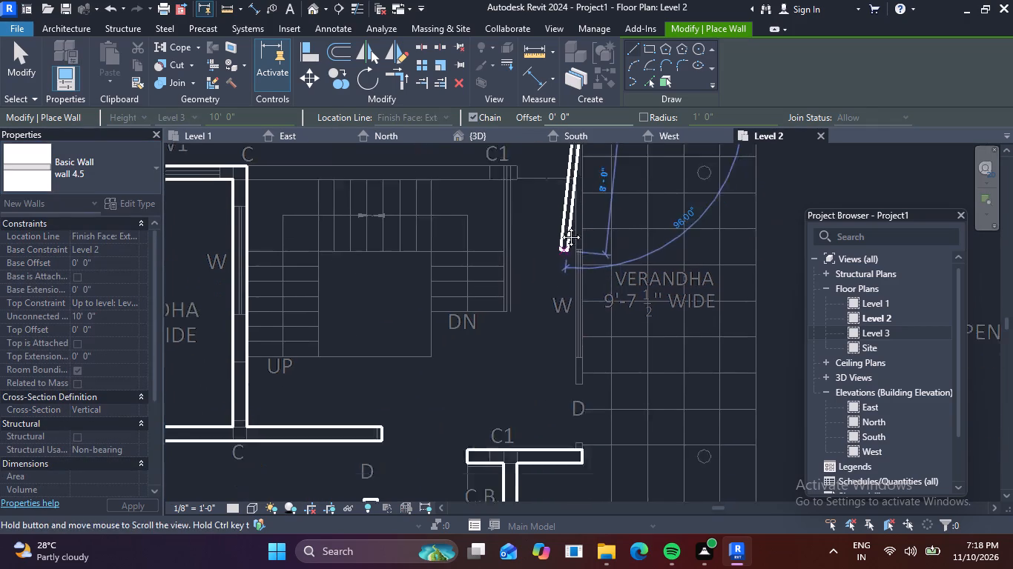
{"action": "middle_click_drag", "start_coordinate": [560, 226], "coordinate": [555, 210]}
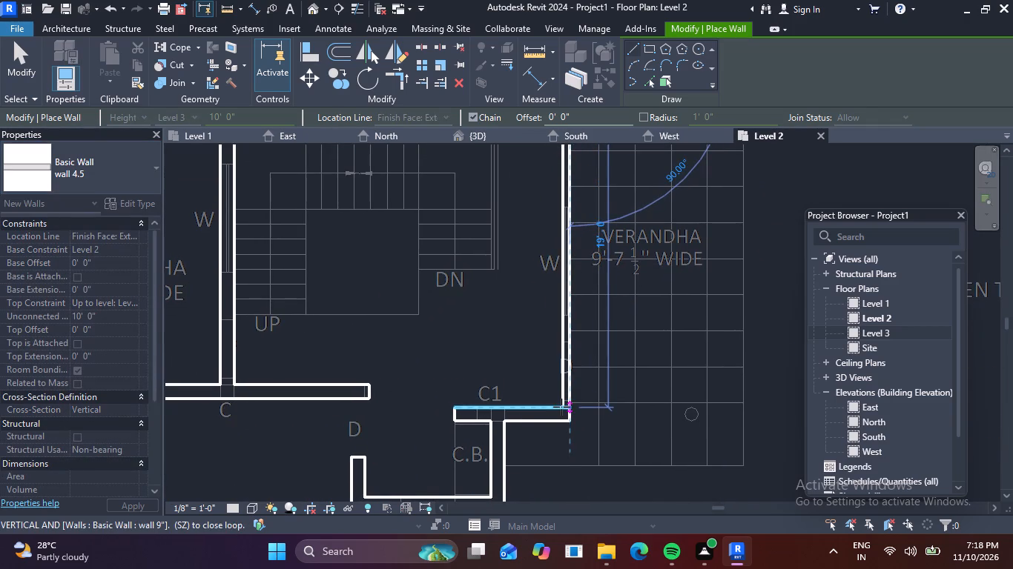
{"action": "left_click", "coordinate": [561, 407]}
{"action": "key", "text": "Escape"}
{"action": "scroll", "coordinate": [520, 353], "scroll_direction": "down", "scroll_amount": 6}
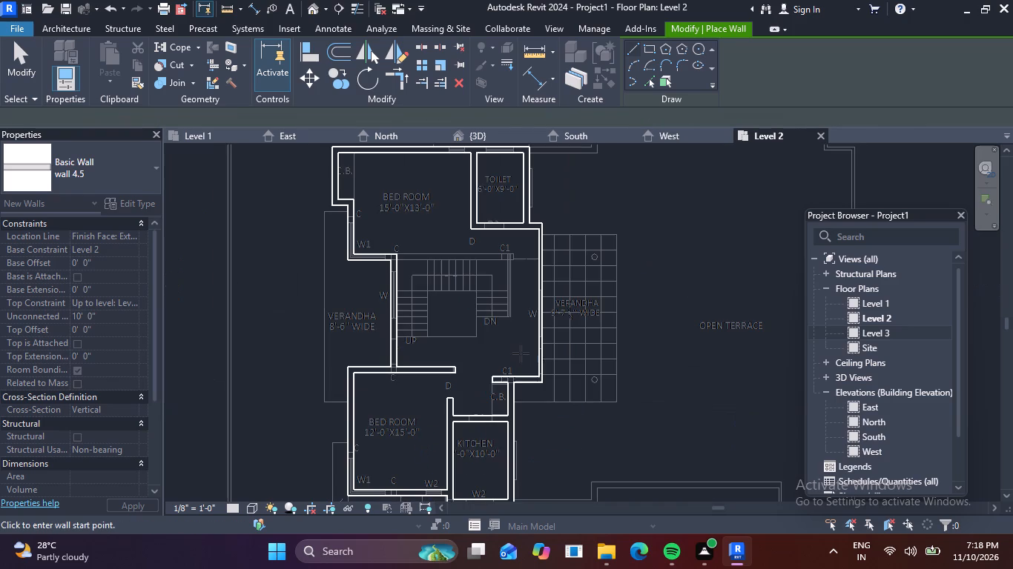
{"action": "scroll", "coordinate": [485, 319], "scroll_direction": "down", "scroll_amount": 3}
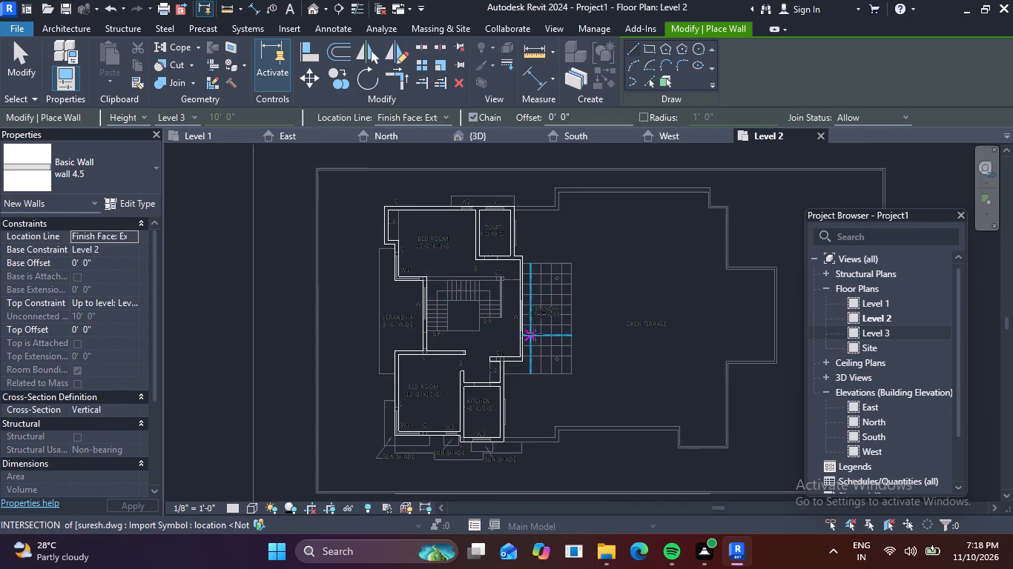
{"action": "key", "text": "Escape"}
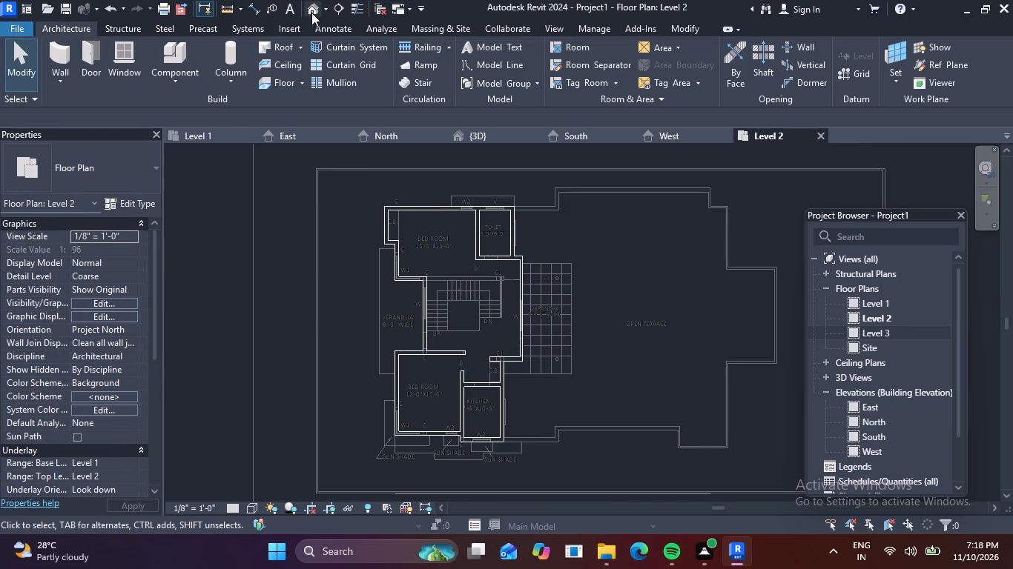
Examine the first-floor walls in the default 3D view, selecting individual exterior walls to inspect them.
{"action": "left_click", "coordinate": [308, 10]}
{"action": "scroll", "coordinate": [563, 250], "scroll_direction": "down", "scroll_amount": 1}
{"action": "scroll", "coordinate": [294, 346], "scroll_direction": "up", "scroll_amount": 3}
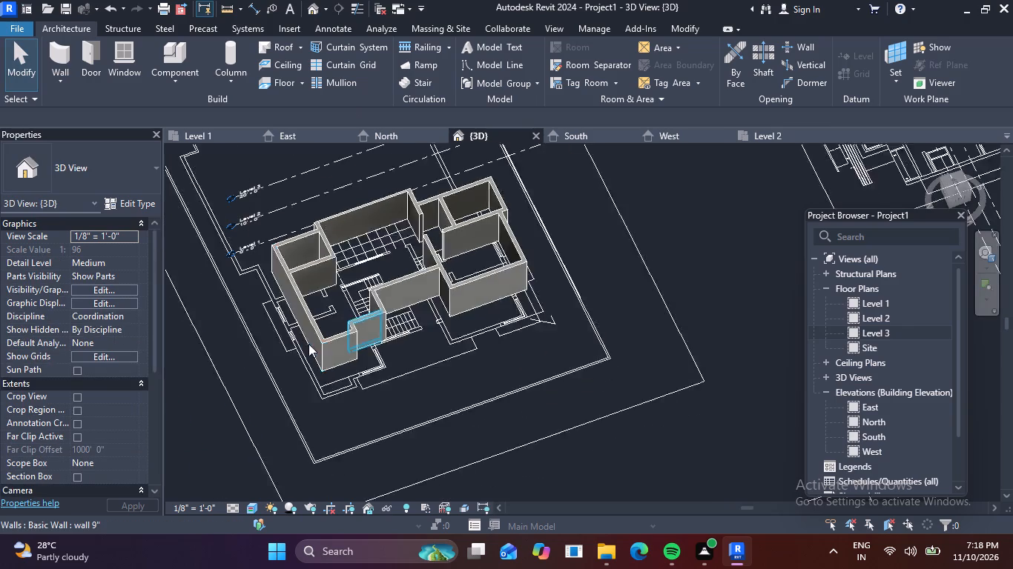
{"action": "scroll", "coordinate": [346, 316], "scroll_direction": "down", "scroll_amount": 3}
{"action": "scroll", "coordinate": [490, 306], "scroll_direction": "down", "scroll_amount": 5}
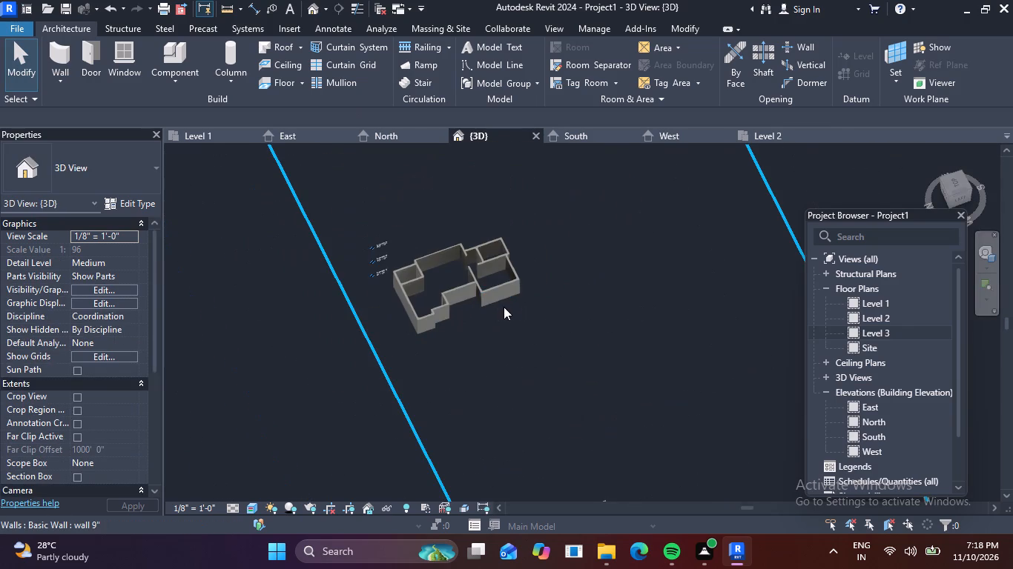
{"action": "scroll", "coordinate": [503, 307], "scroll_direction": "down", "scroll_amount": 6}
{"action": "scroll", "coordinate": [469, 338], "scroll_direction": "up", "scroll_amount": 6}
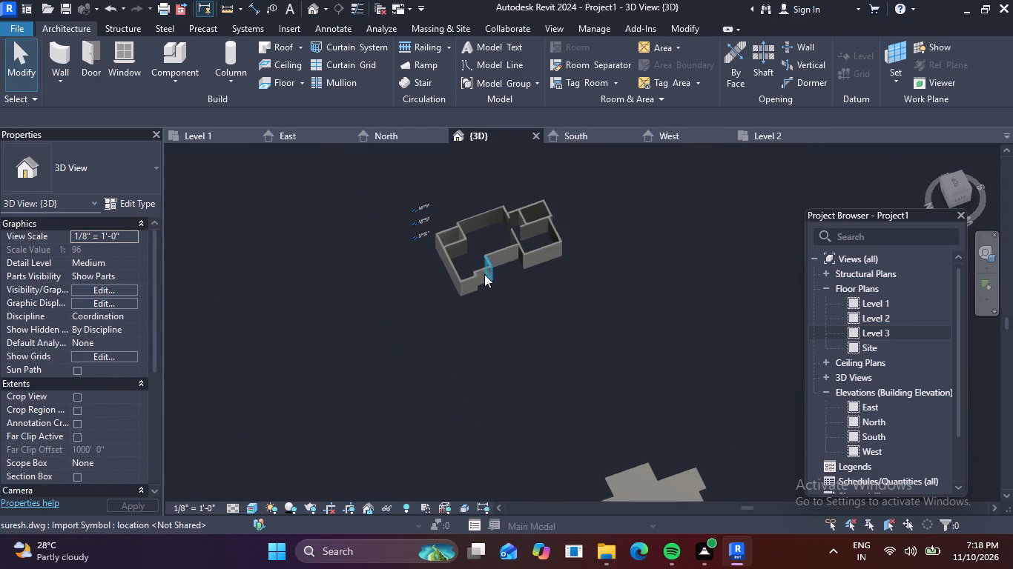
{"action": "scroll", "coordinate": [467, 262], "scroll_direction": "up", "scroll_amount": 6}
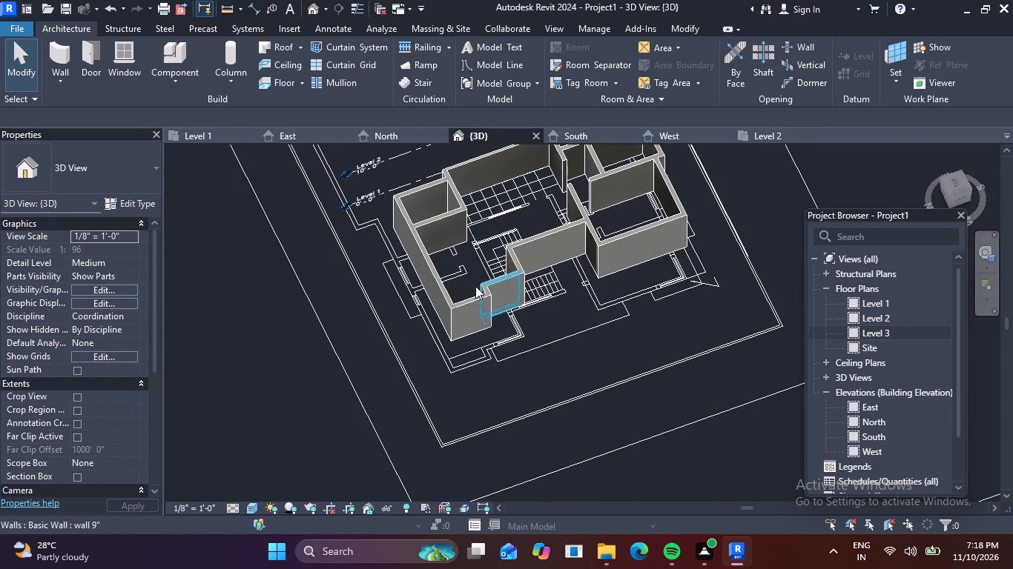
{"action": "left_click", "coordinate": [465, 307]}
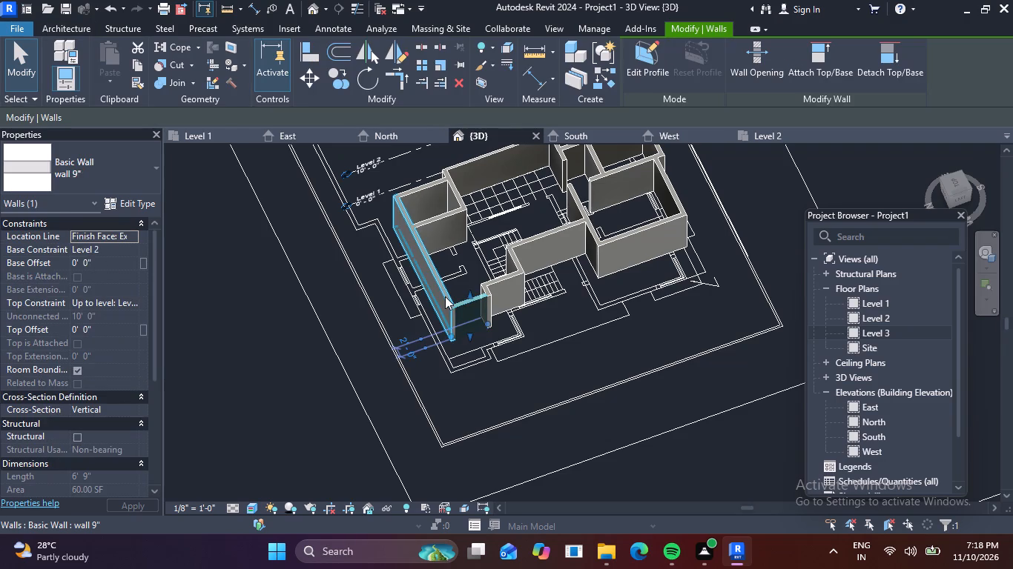
{"action": "left_click", "coordinate": [445, 296]}
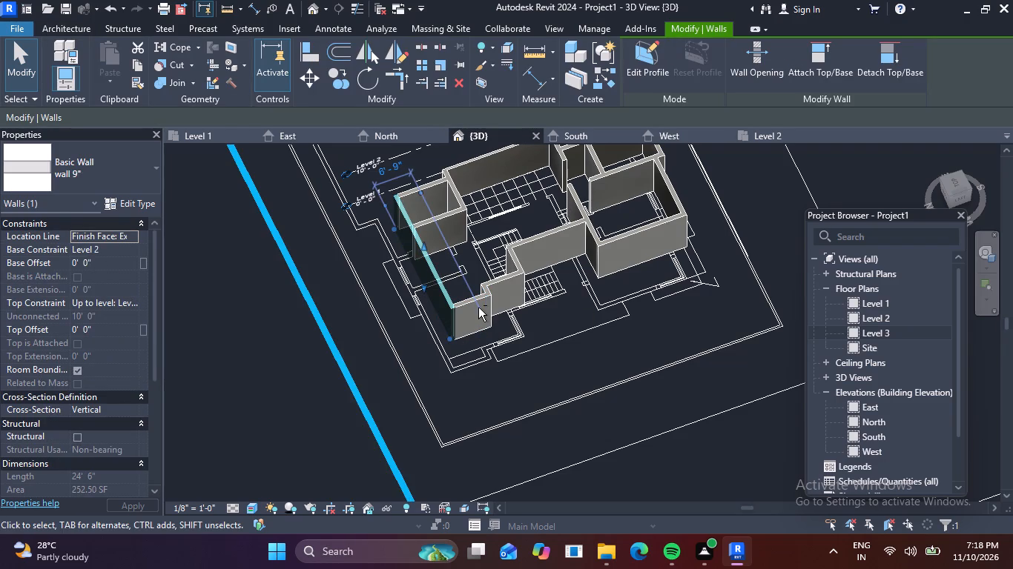
{"action": "left_click", "coordinate": [478, 307], "text": "shift"}
{"action": "left_click", "coordinate": [472, 299], "text": "shift"}
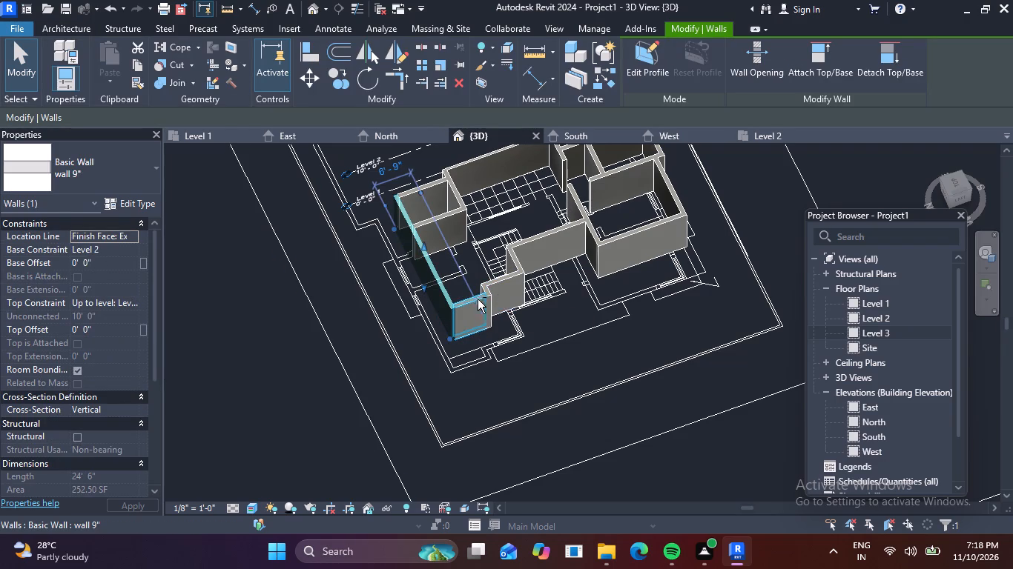
{"action": "left_click", "coordinate": [473, 305], "text": "shift"}
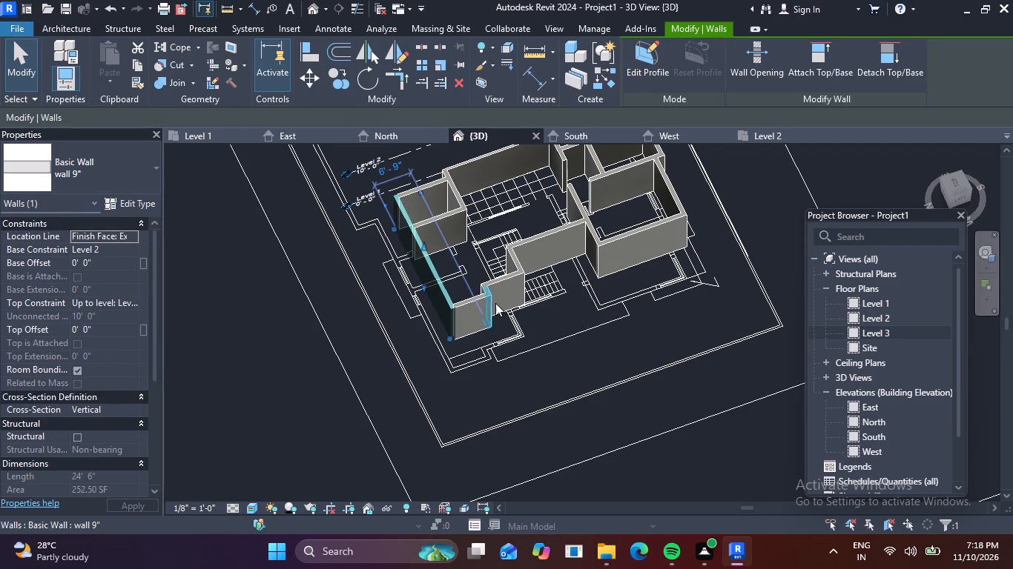
{"action": "left_click", "coordinate": [517, 264]}
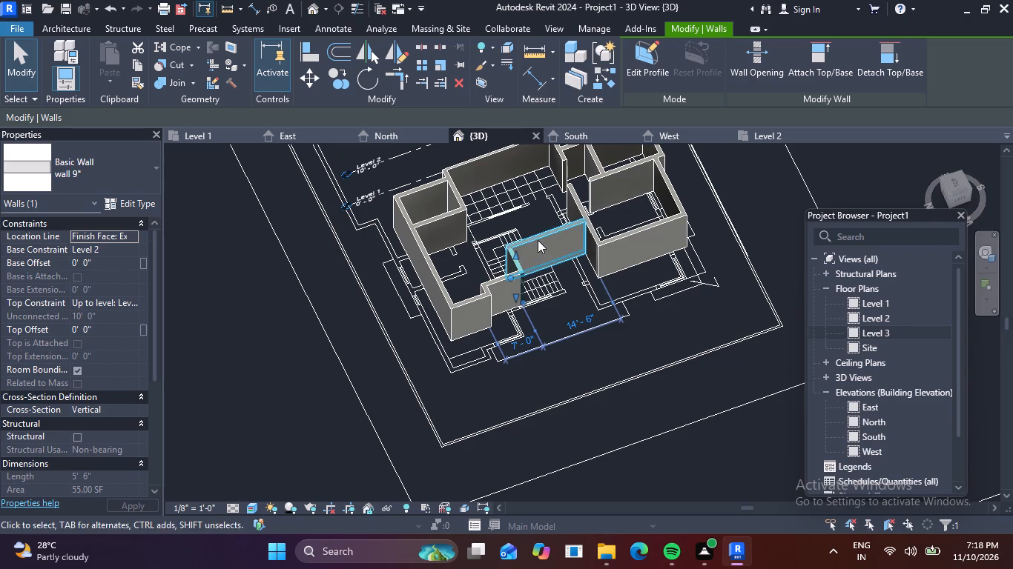
{"action": "left_click", "coordinate": [538, 240]}
{"action": "scroll", "coordinate": [548, 279], "scroll_direction": "down", "scroll_amount": 4}
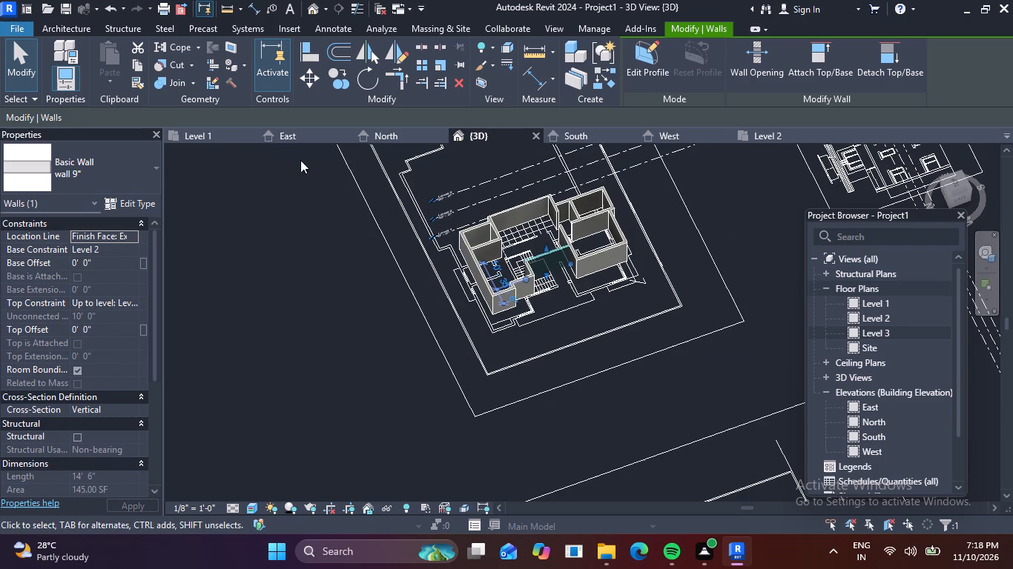
Check the first-floor walls against the levels in the East and North elevations.
{"action": "left_click", "coordinate": [293, 139]}
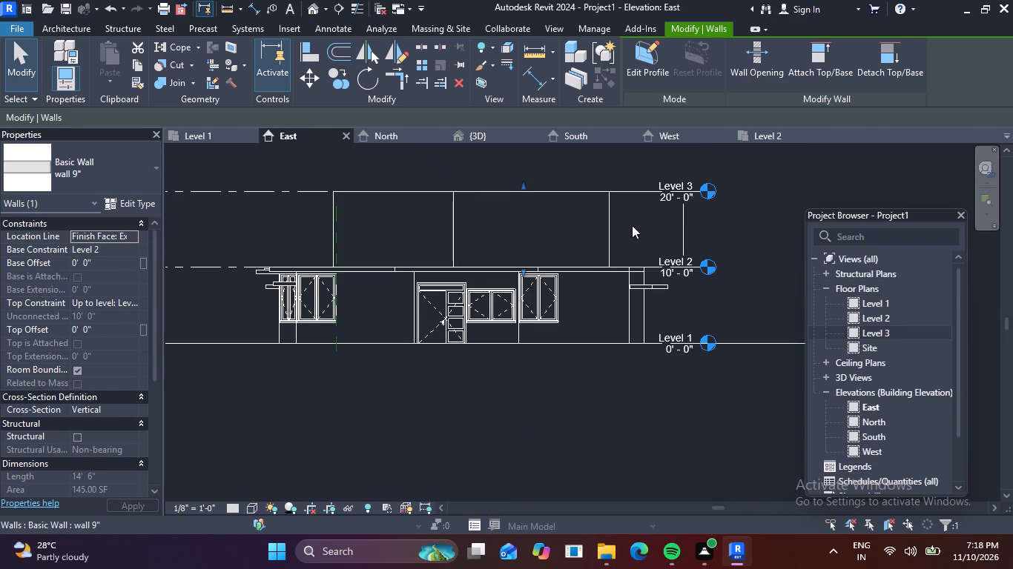
{"action": "left_click", "coordinate": [410, 139]}
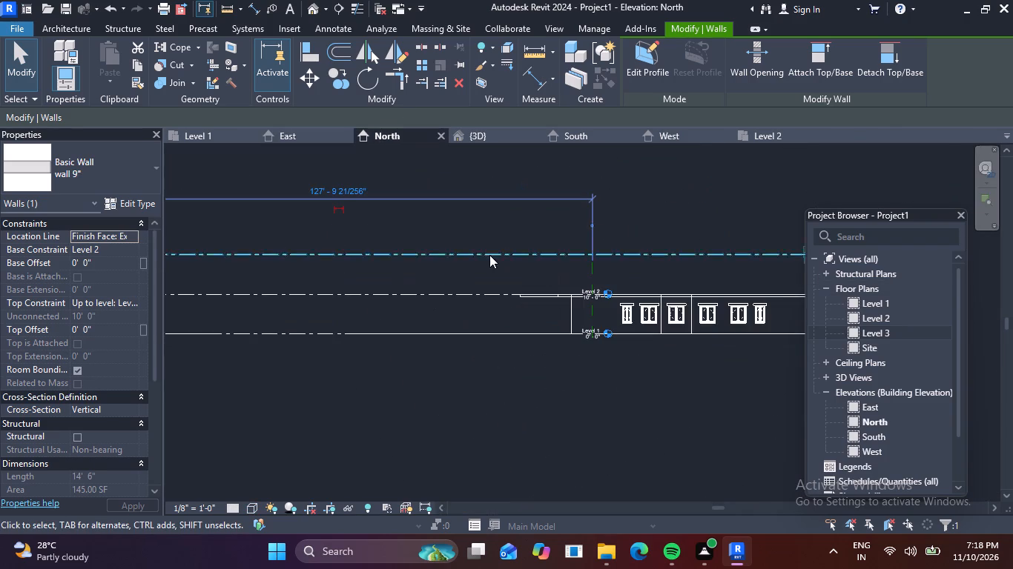
{"action": "scroll", "coordinate": [604, 242], "scroll_direction": "down", "scroll_amount": 6}
{"action": "scroll", "coordinate": [395, 245], "scroll_direction": "up", "scroll_amount": 6}
{"action": "middle_click_drag", "start_coordinate": [411, 263], "coordinate": [469, 285]}
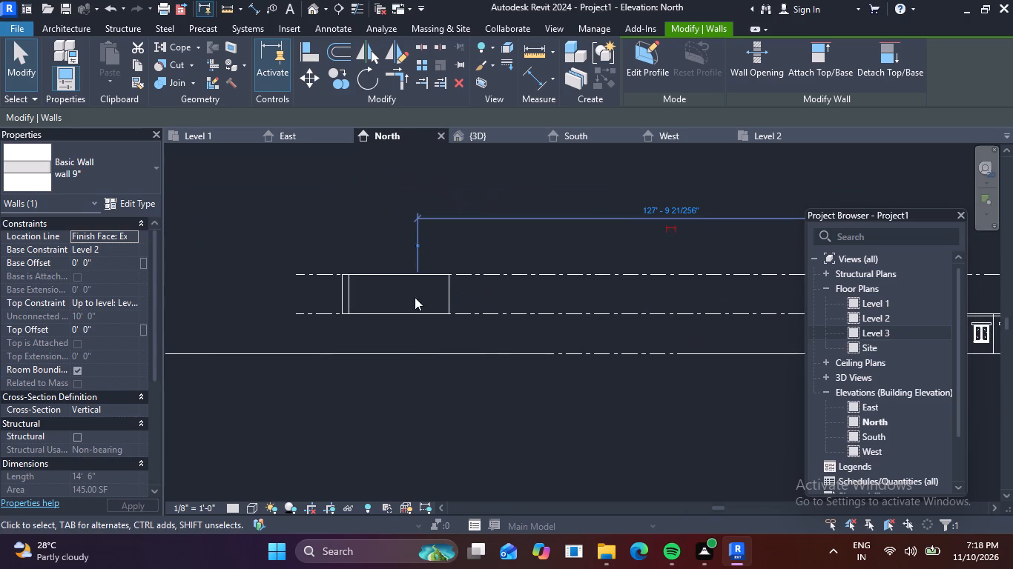
{"action": "scroll", "coordinate": [409, 298], "scroll_direction": "up", "scroll_amount": 3}
{"action": "left_click_drag", "start_coordinate": [503, 289], "coordinate": [274, 277]}
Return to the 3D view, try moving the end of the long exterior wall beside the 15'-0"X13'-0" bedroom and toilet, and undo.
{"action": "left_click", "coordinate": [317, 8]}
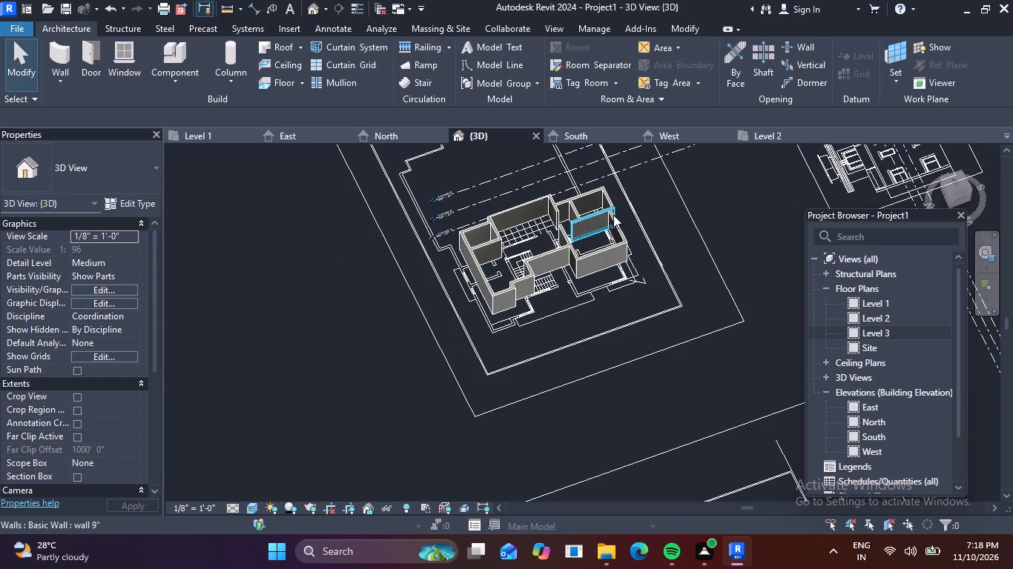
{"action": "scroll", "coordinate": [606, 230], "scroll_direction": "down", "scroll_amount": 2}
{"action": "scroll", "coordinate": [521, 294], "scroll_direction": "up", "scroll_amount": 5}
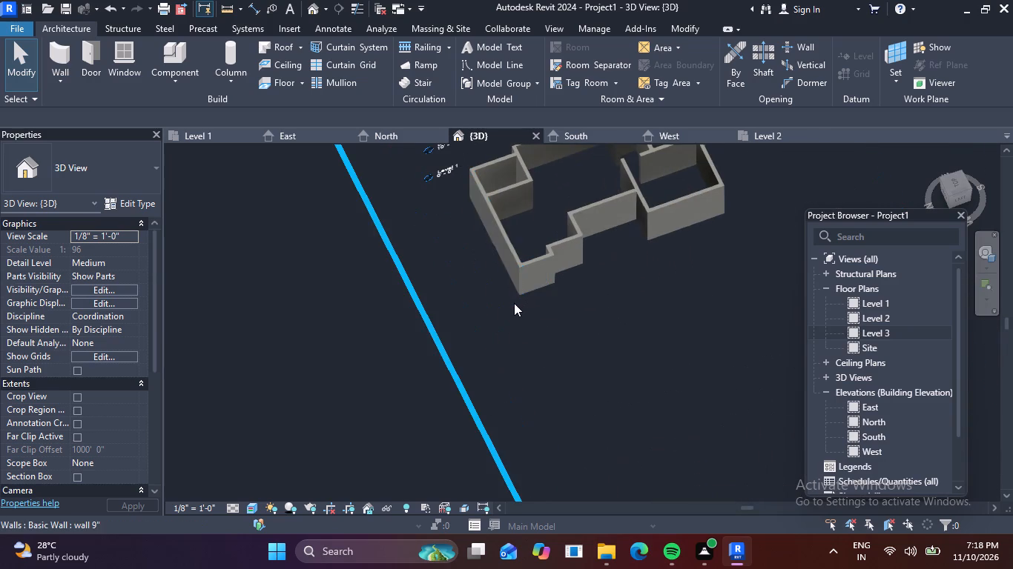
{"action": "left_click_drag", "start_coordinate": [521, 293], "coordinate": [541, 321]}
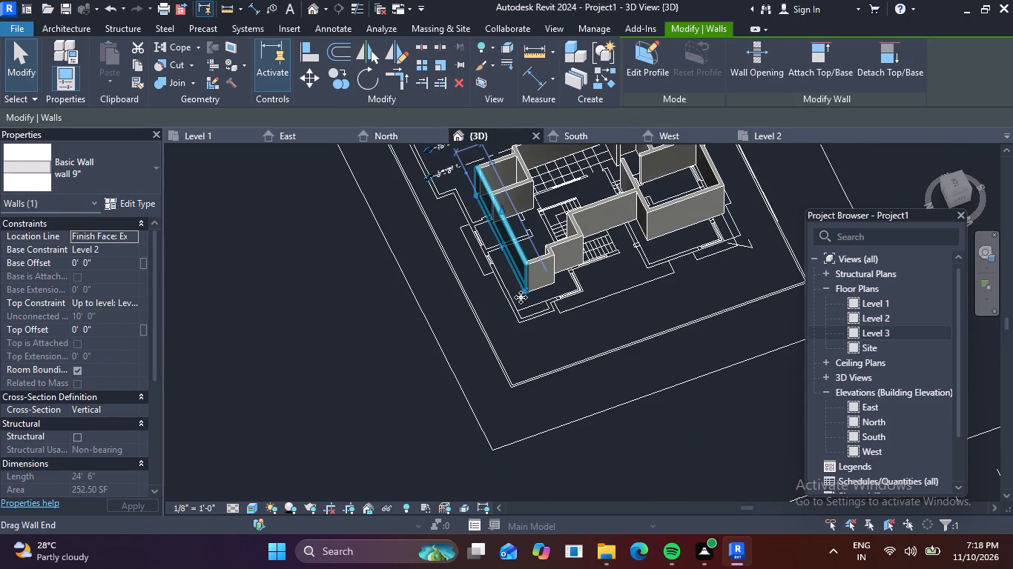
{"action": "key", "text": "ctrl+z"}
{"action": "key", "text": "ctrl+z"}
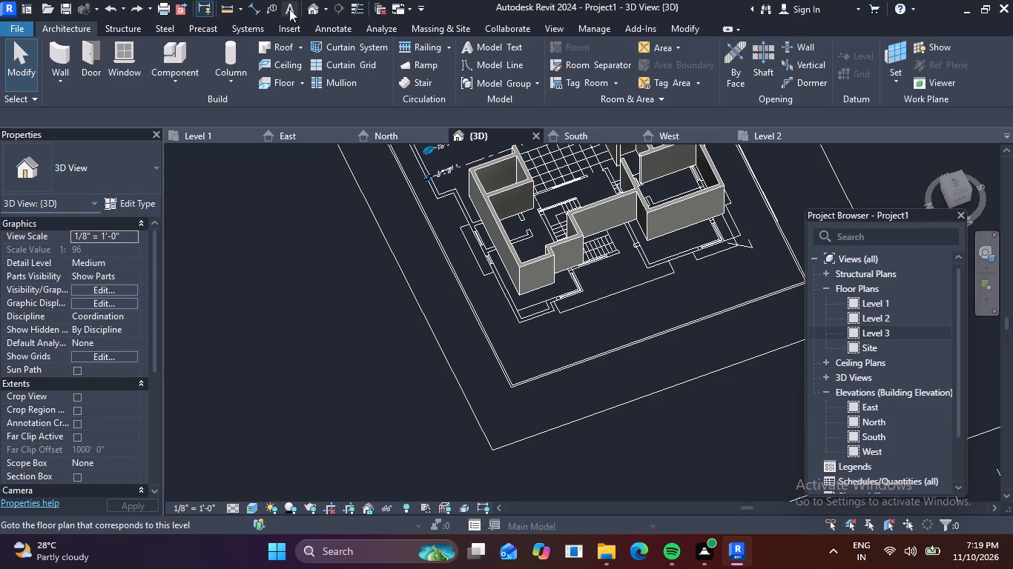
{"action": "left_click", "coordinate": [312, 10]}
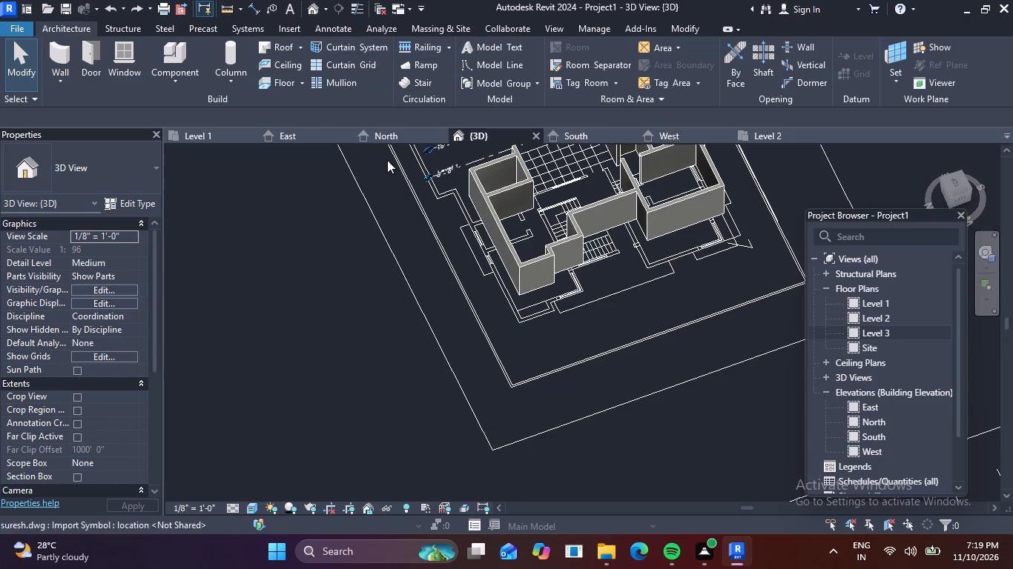
Select all the first-floor walls in the North elevation and compare their position with the ground floor in the South, West and East elevations.
{"action": "left_click", "coordinate": [395, 138]}
{"action": "left_click_drag", "start_coordinate": [502, 287], "coordinate": [357, 279]}
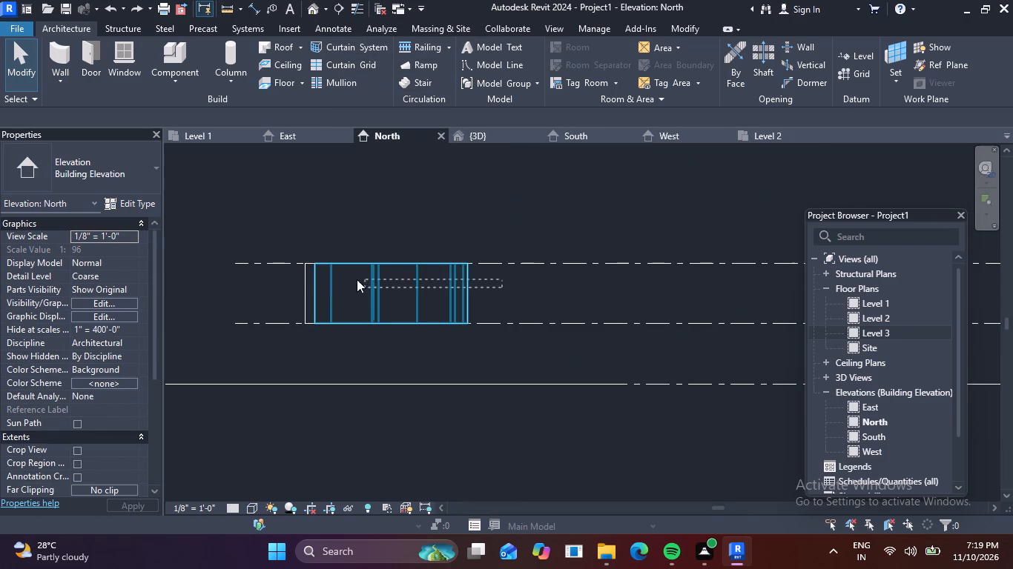
{"action": "left_click_drag", "start_coordinate": [357, 279], "coordinate": [254, 279]}
{"action": "scroll", "coordinate": [484, 282], "scroll_direction": "down", "scroll_amount": 6}
{"action": "middle_click_drag", "start_coordinate": [647, 289], "coordinate": [369, 293]}
{"action": "scroll", "coordinate": [671, 325], "scroll_direction": "up", "scroll_amount": 5}
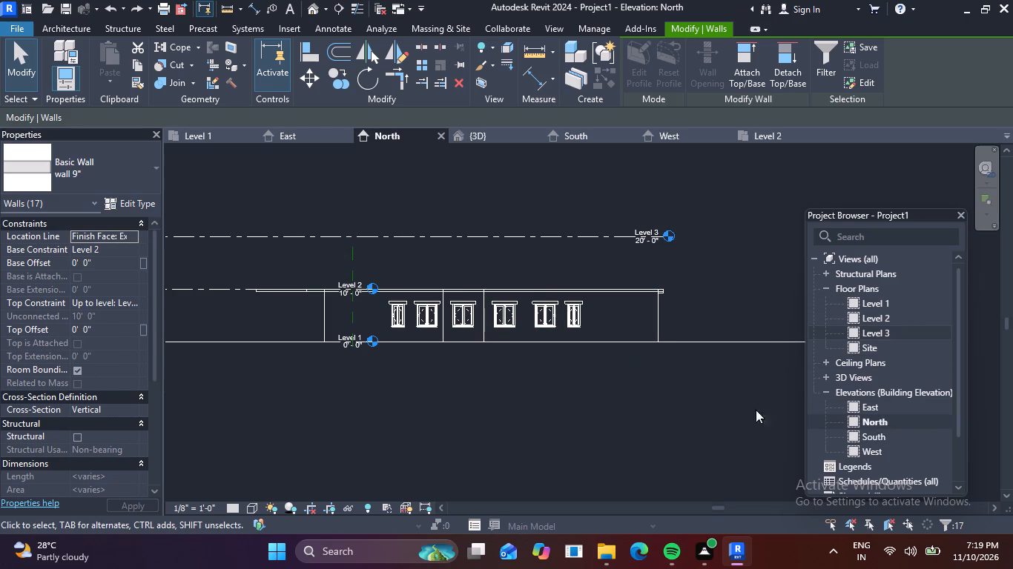
{"action": "left_click", "coordinate": [572, 137]}
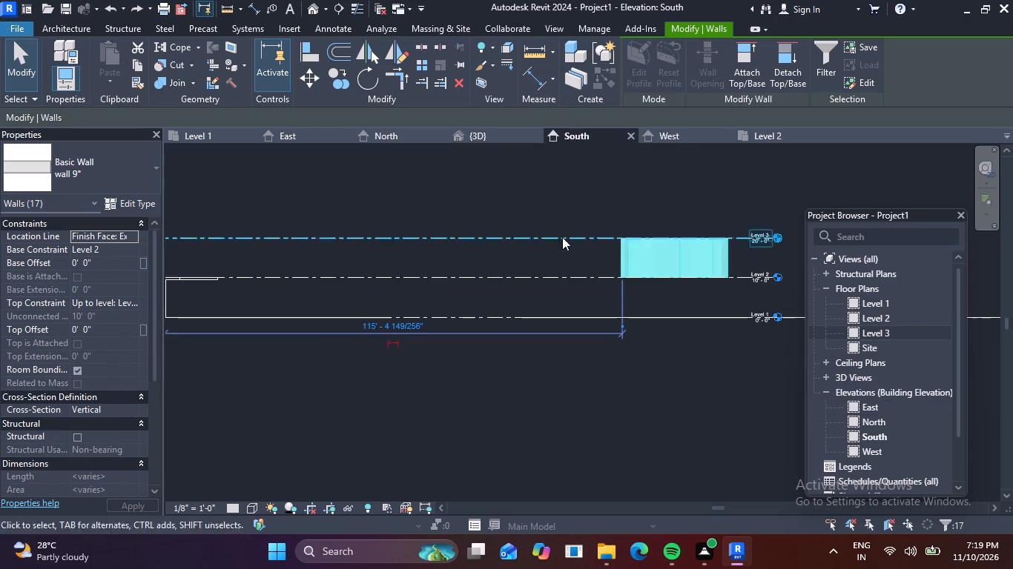
{"action": "scroll", "coordinate": [563, 257], "scroll_direction": "down", "scroll_amount": 4}
{"action": "middle_click_drag", "start_coordinate": [363, 287], "coordinate": [488, 294]}
{"action": "scroll", "coordinate": [321, 300], "scroll_direction": "up", "scroll_amount": 2}
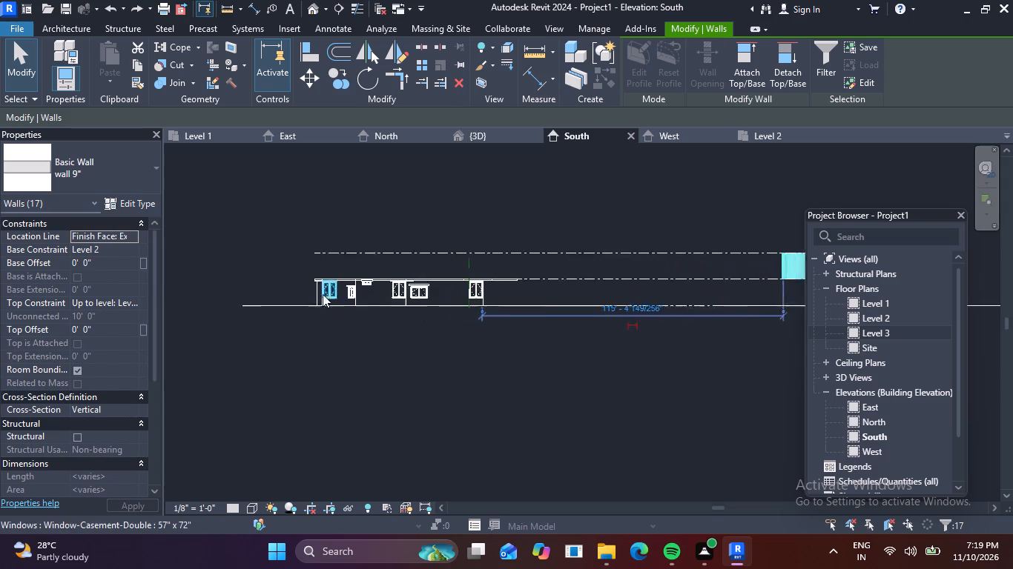
{"action": "scroll", "coordinate": [323, 294], "scroll_direction": "up", "scroll_amount": 3}
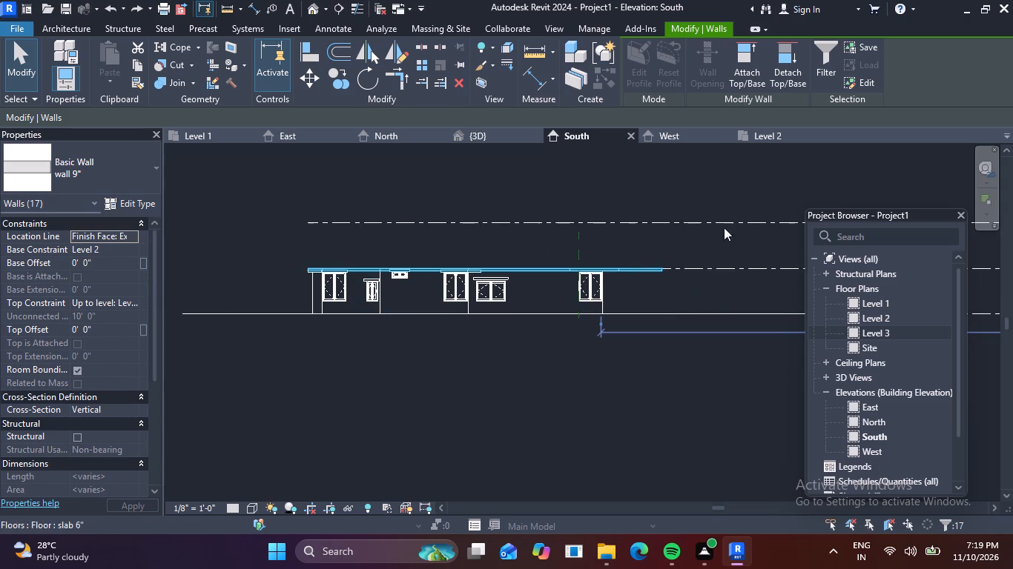
{"action": "left_click", "coordinate": [668, 139]}
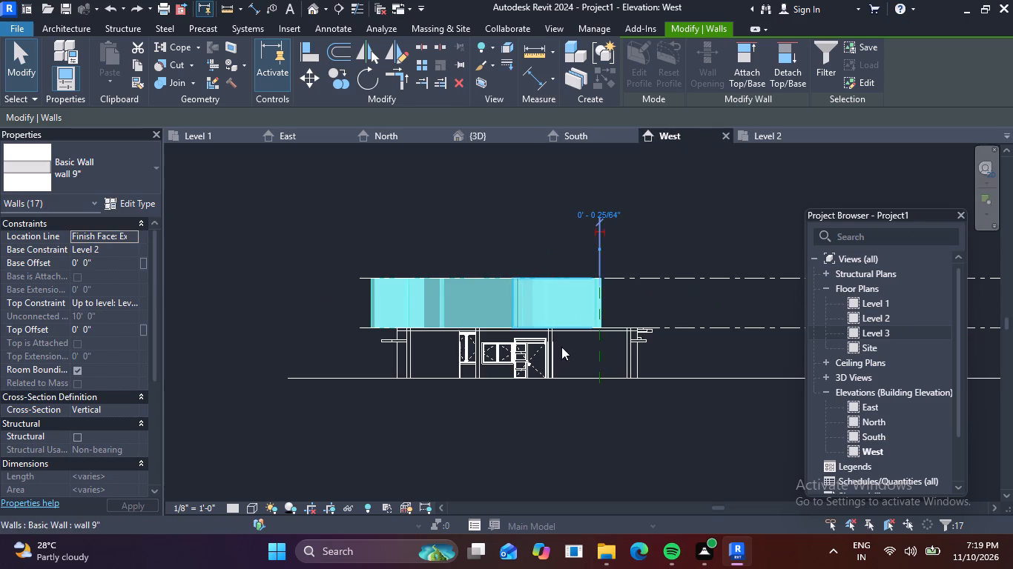
{"action": "left_click", "coordinate": [304, 136]}
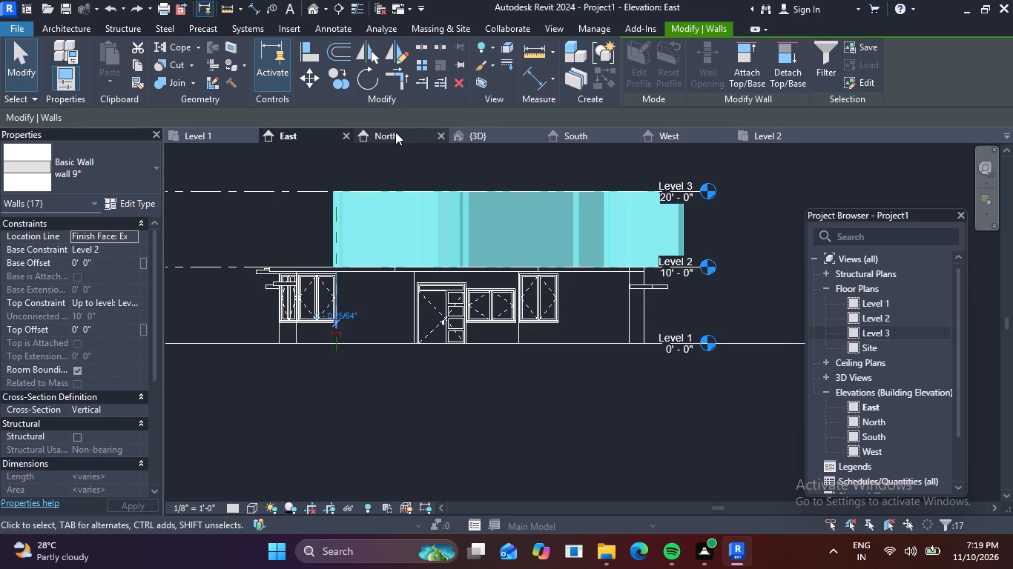
{"action": "left_click", "coordinate": [697, 138]}
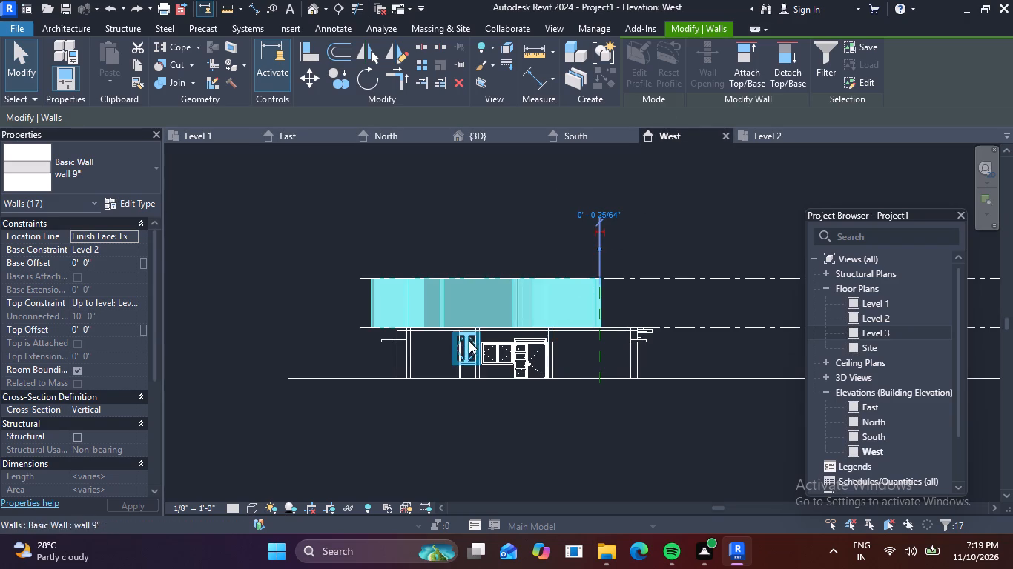
{"action": "scroll", "coordinate": [468, 341], "scroll_direction": "up", "scroll_amount": 6}
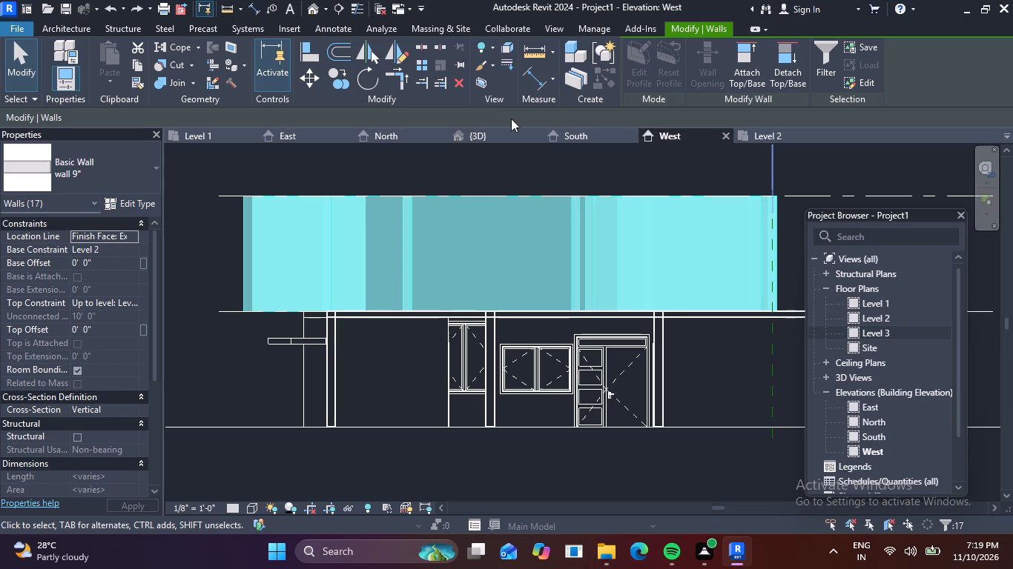
{"action": "left_click", "coordinate": [294, 137]}
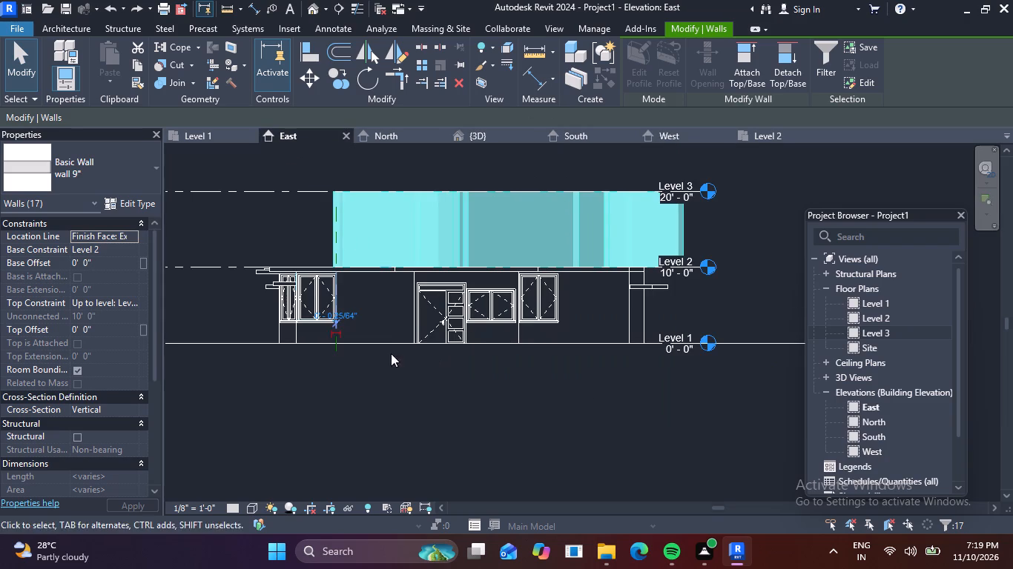
{"action": "scroll", "coordinate": [291, 299], "scroll_direction": "up", "scroll_amount": 5}
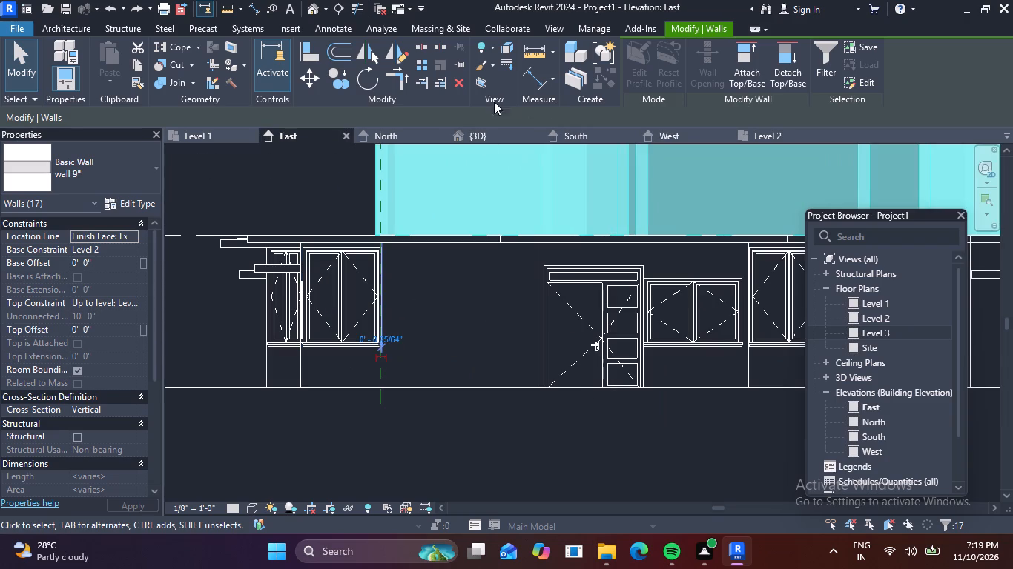
In the West elevation, move all the selected first-floor walls about 8'-0" south, over the ground-floor walls.
{"action": "left_click", "coordinate": [668, 135]}
{"action": "scroll", "coordinate": [532, 328], "scroll_direction": "down", "scroll_amount": 6}
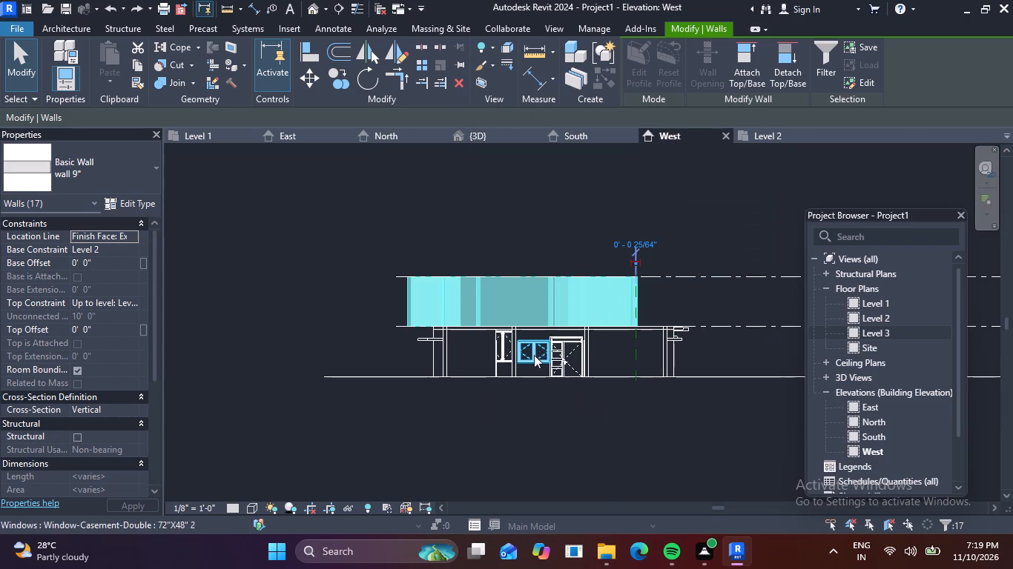
{"action": "scroll", "coordinate": [613, 338], "scroll_direction": "up", "scroll_amount": 4}
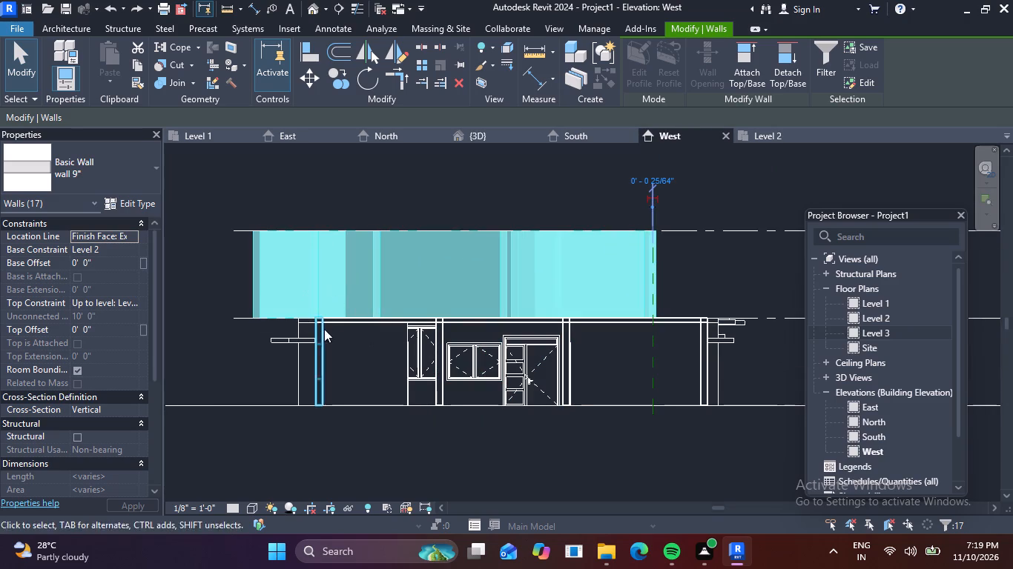
{"action": "left_click_drag", "start_coordinate": [251, 290], "coordinate": [256, 290]}
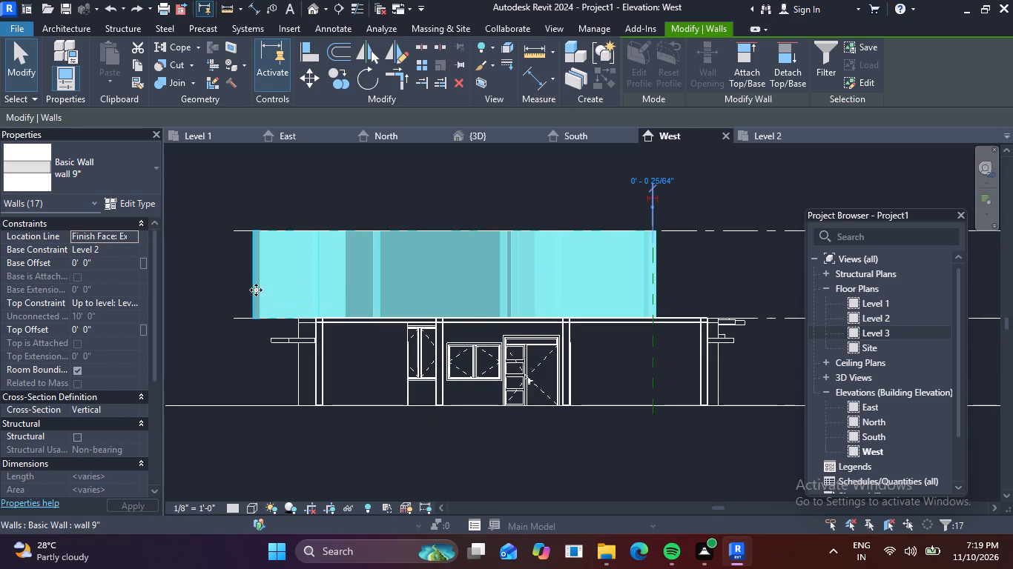
{"action": "left_click_drag", "start_coordinate": [256, 290], "coordinate": [323, 284]}
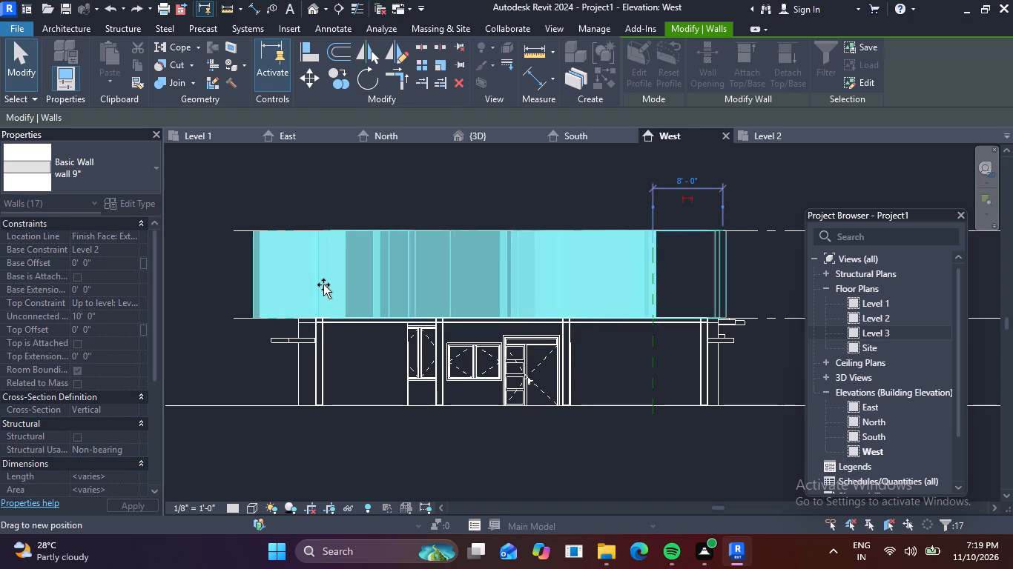
{"action": "left_click_drag", "start_coordinate": [323, 284], "coordinate": [320, 284]}
{"action": "scroll", "coordinate": [409, 290], "scroll_direction": "down", "scroll_amount": 4}
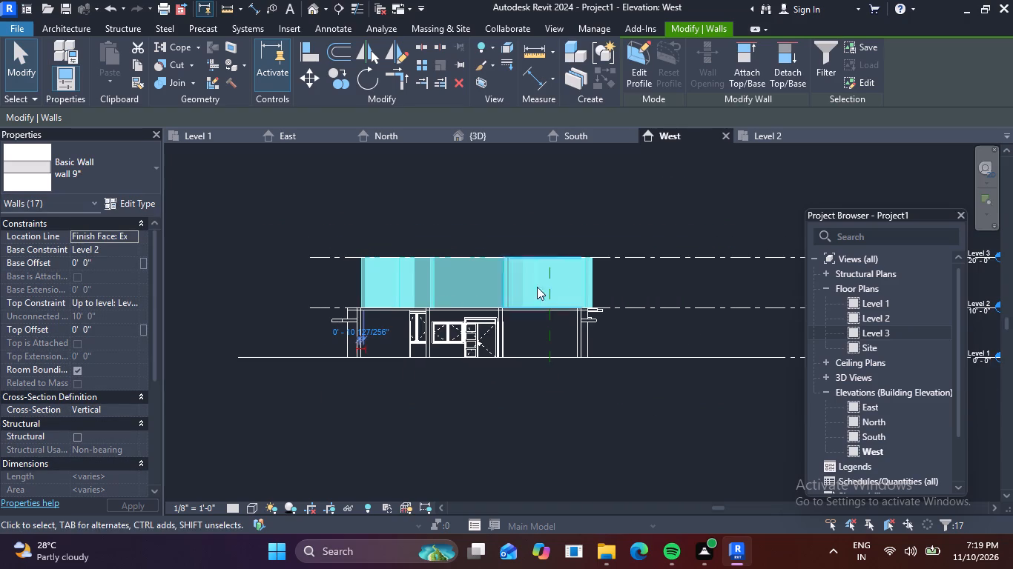
Examine the shifted first-floor walls against the imported plans in the default 3D view.
{"action": "left_click", "coordinate": [311, 5]}
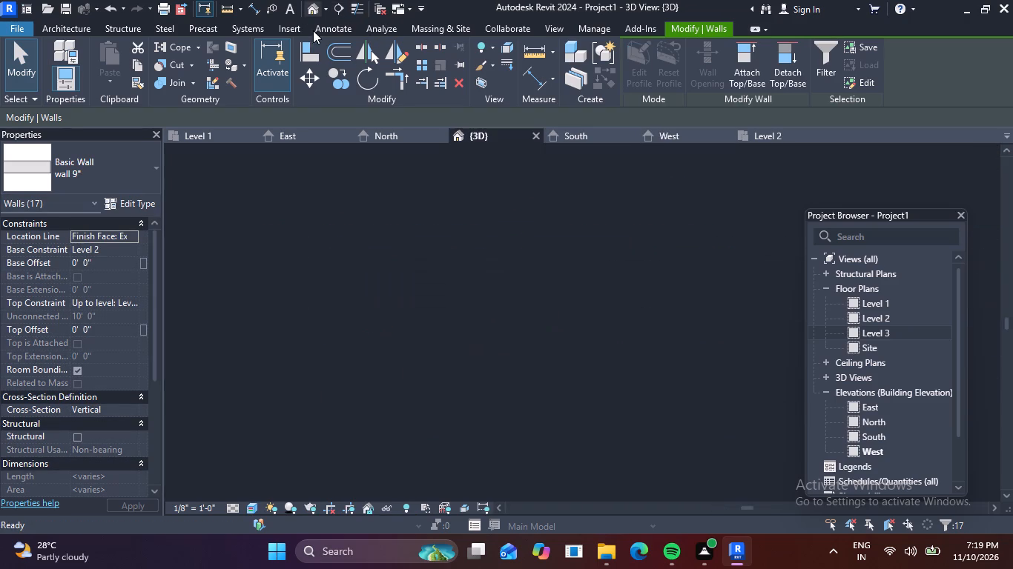
{"action": "scroll", "coordinate": [512, 267], "scroll_direction": "down", "scroll_amount": 4}
{"action": "middle_click_drag", "start_coordinate": [513, 312], "coordinate": [485, 379]}
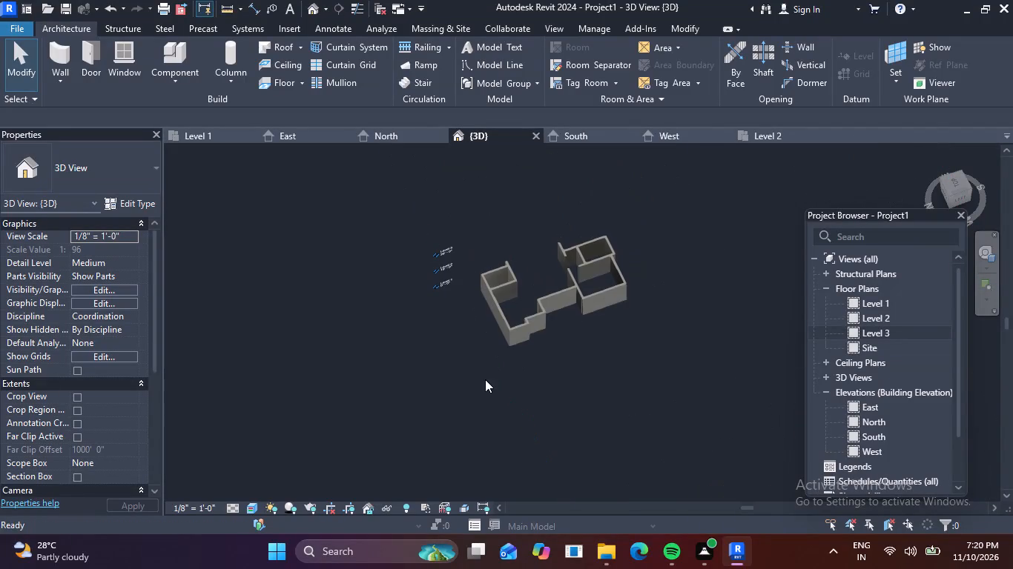
{"action": "middle_click_drag", "start_coordinate": [570, 362], "coordinate": [377, 150]}
{"action": "middle_click_drag", "start_coordinate": [452, 187], "coordinate": [420, 367]}
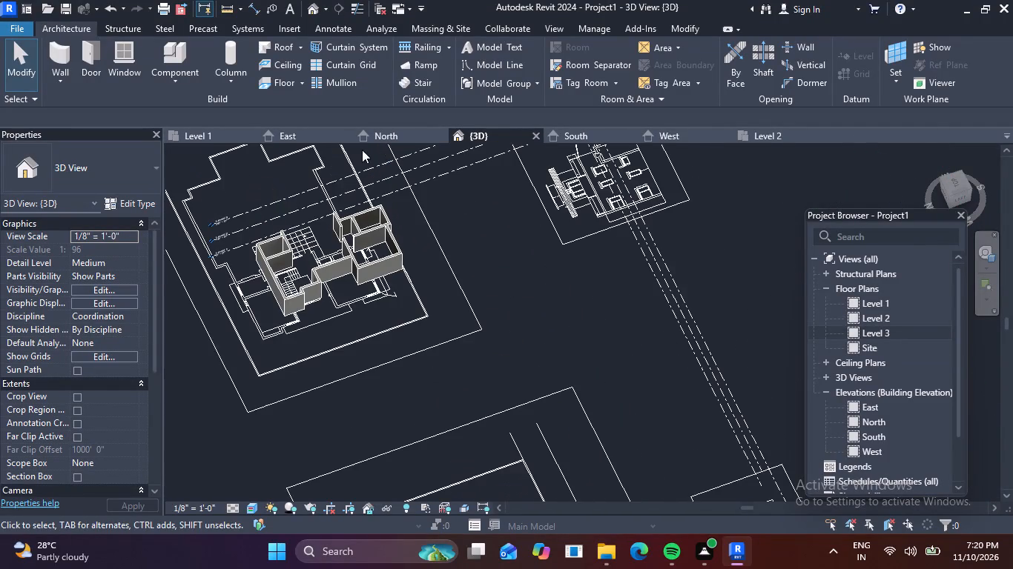
In the North elevation, select all the first-floor walls and move them along Level 2 toward the ground-floor building.
{"action": "left_click", "coordinate": [282, 127]}
{"action": "left_click", "coordinate": [397, 135]}
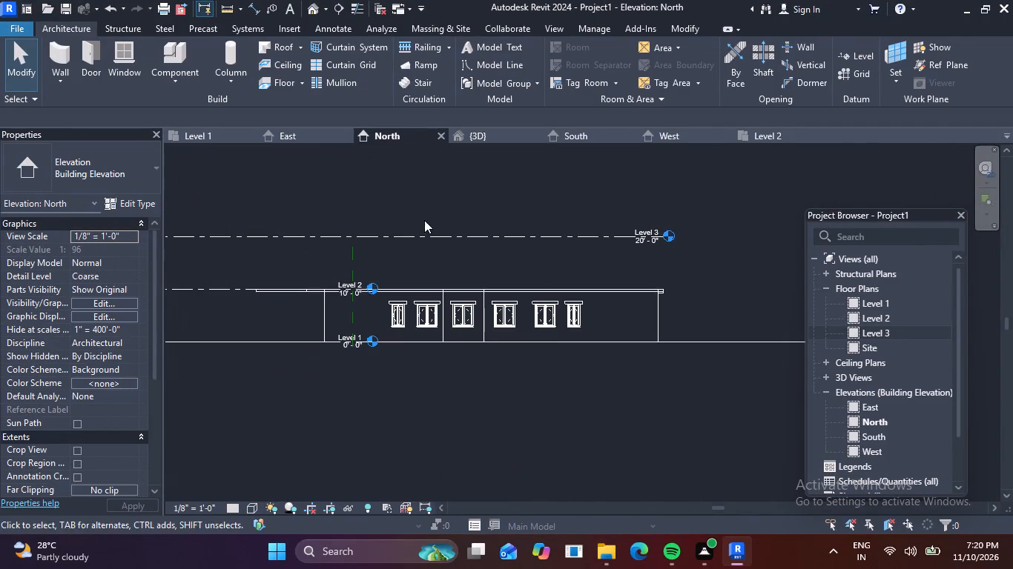
{"action": "scroll", "coordinate": [582, 277], "scroll_direction": "down", "scroll_amount": 3}
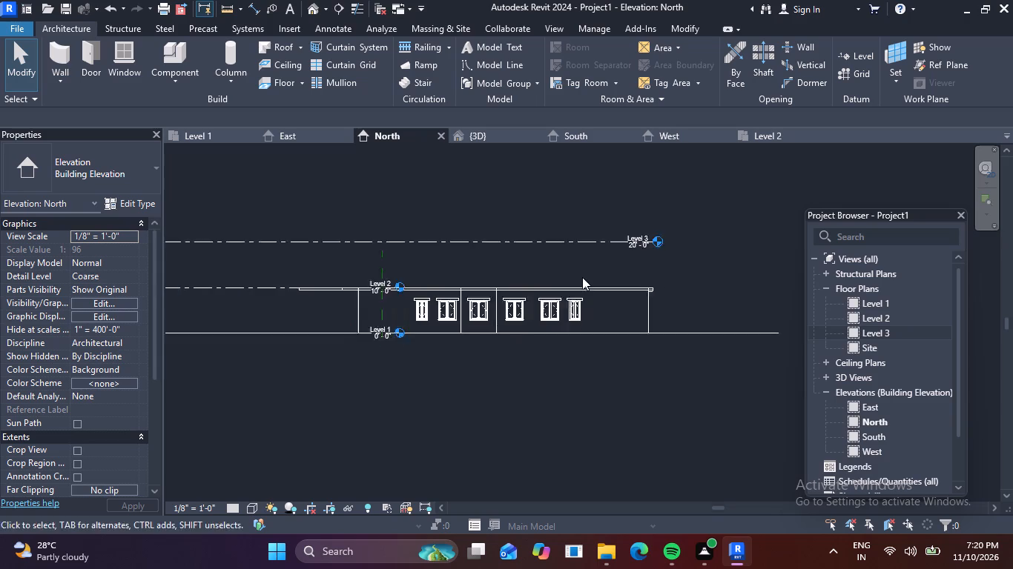
{"action": "scroll", "coordinate": [582, 277], "scroll_direction": "down", "scroll_amount": 2}
{"action": "middle_click_drag", "start_coordinate": [290, 310], "coordinate": [653, 319]}
{"action": "middle_click_drag", "start_coordinate": [535, 302], "coordinate": [162, 313]}
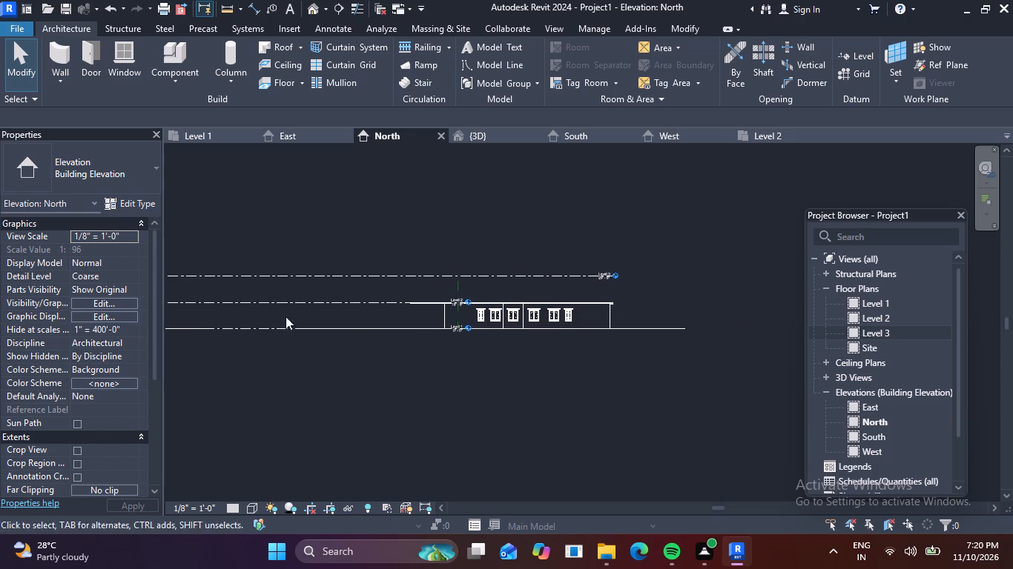
{"action": "scroll", "coordinate": [556, 303], "scroll_direction": "up", "scroll_amount": 5}
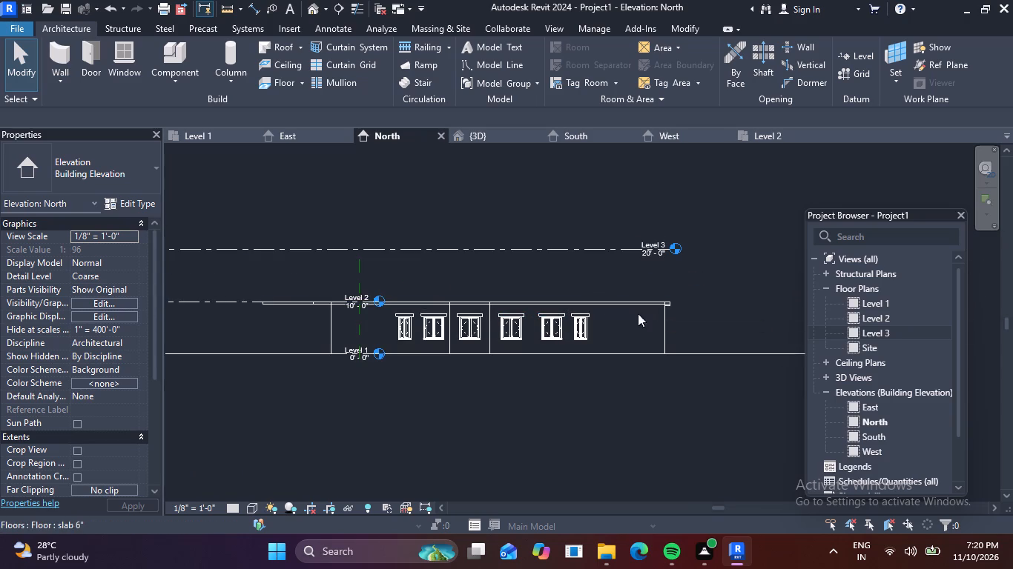
{"action": "scroll", "coordinate": [372, 317], "scroll_direction": "down", "scroll_amount": 3}
{"action": "middle_click_drag", "start_coordinate": [262, 328], "coordinate": [549, 356]}
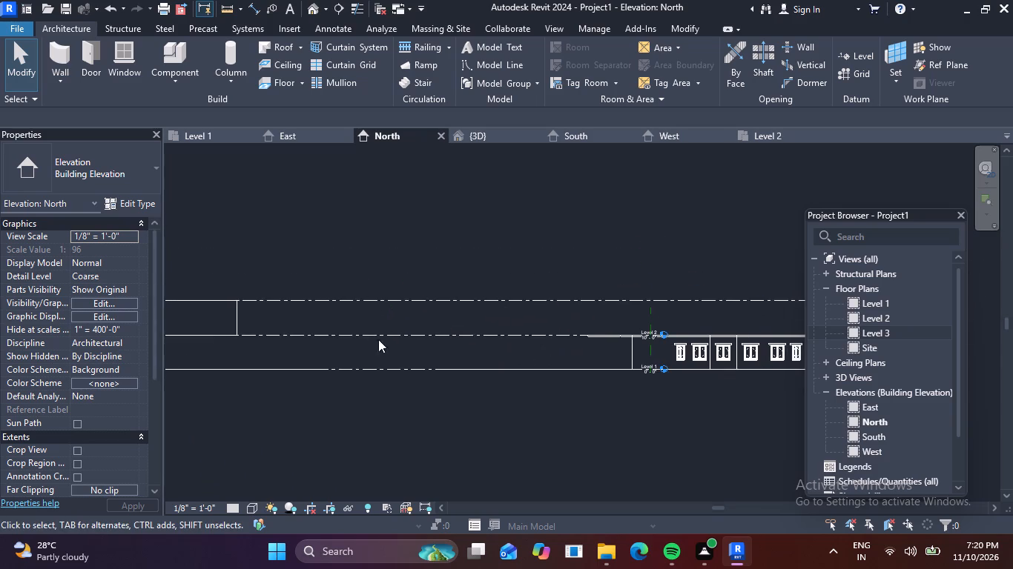
{"action": "middle_click_drag", "start_coordinate": [234, 312], "coordinate": [512, 341]}
{"action": "left_click_drag", "start_coordinate": [556, 354], "coordinate": [395, 341]}
{"action": "scroll", "coordinate": [539, 356], "scroll_direction": "up", "scroll_amount": 4}
{"action": "left_click_drag", "start_coordinate": [496, 350], "coordinate": [520, 347]}
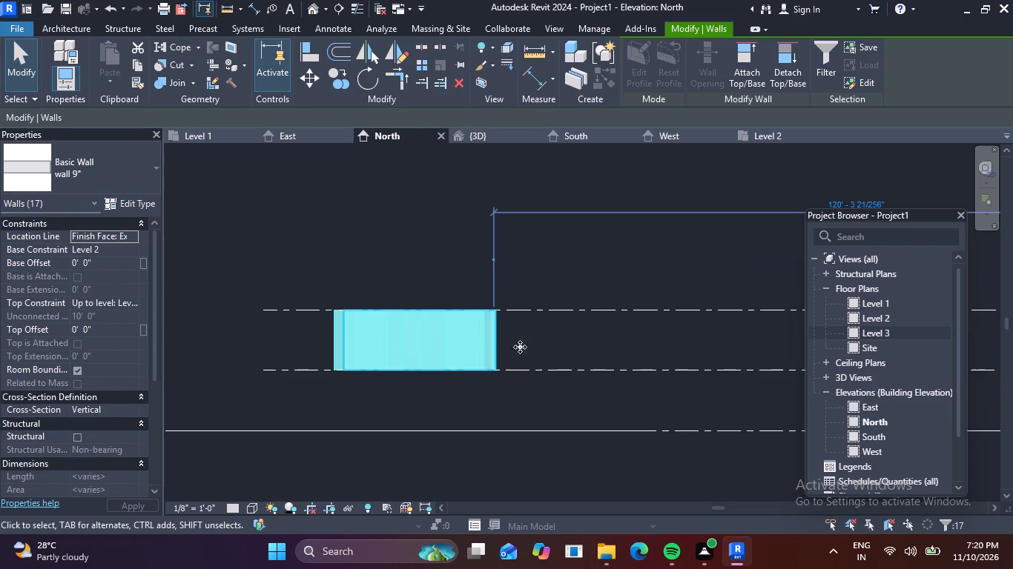
{"action": "left_click_drag", "start_coordinate": [520, 347], "coordinate": [685, 344]}
{"action": "scroll", "coordinate": [723, 336], "scroll_direction": "down", "scroll_amount": 4}
{"action": "middle_click_drag", "start_coordinate": [725, 336], "coordinate": [484, 302]}
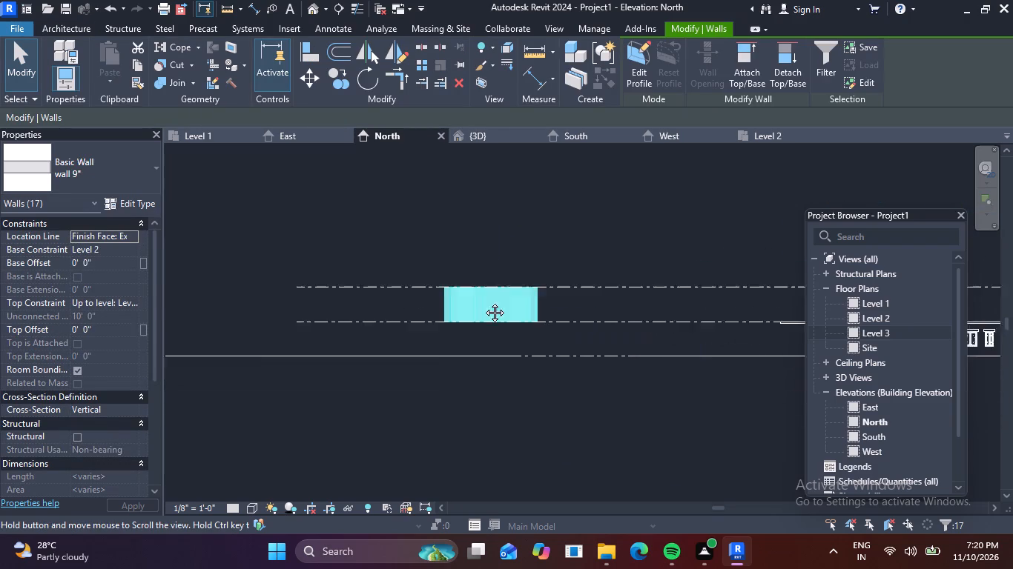
{"action": "middle_click_drag", "start_coordinate": [484, 302], "coordinate": [303, 316]}
{"action": "scroll", "coordinate": [303, 316], "scroll_direction": "up", "scroll_amount": 1}
{"action": "left_click_drag", "start_coordinate": [274, 318], "coordinate": [643, 314]}
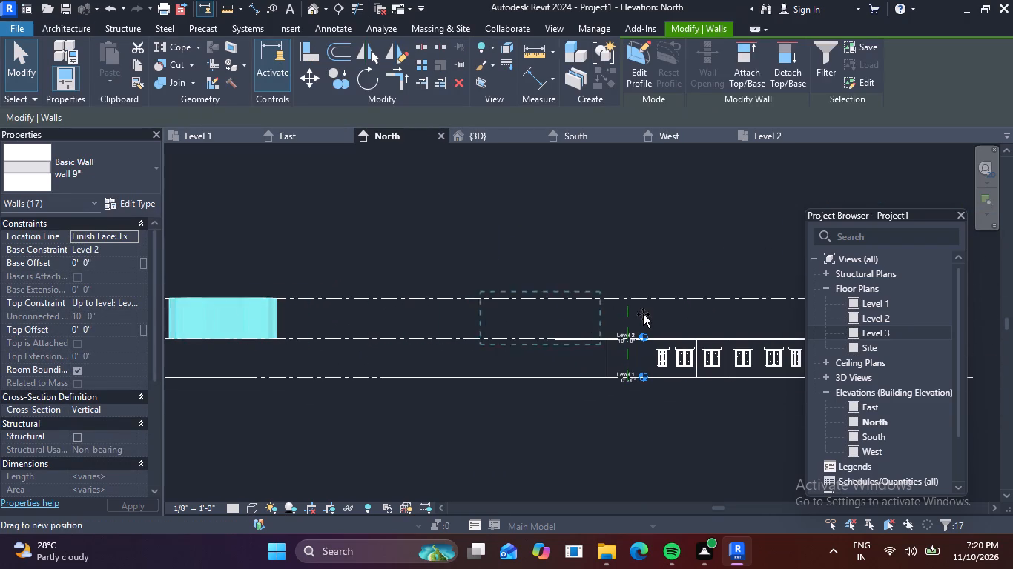
{"action": "left_click_drag", "start_coordinate": [643, 314], "coordinate": [644, 314]}
Move the selected first-floor walls further west until their outer edge lines up with the ground floor's west end wall.
{"action": "scroll", "coordinate": [781, 307], "scroll_direction": "down", "scroll_amount": 1}
{"action": "middle_click_drag", "start_coordinate": [745, 318], "coordinate": [380, 322]}
{"action": "scroll", "coordinate": [297, 328], "scroll_direction": "up", "scroll_amount": 5}
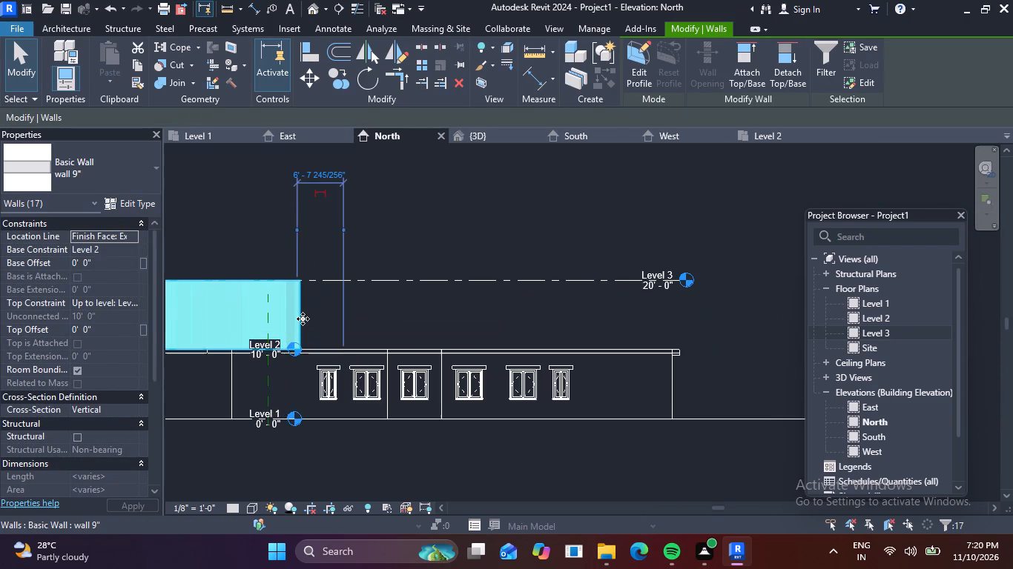
{"action": "left_click_drag", "start_coordinate": [303, 319], "coordinate": [305, 317]}
{"action": "left_click_drag", "start_coordinate": [305, 317], "coordinate": [659, 327]}
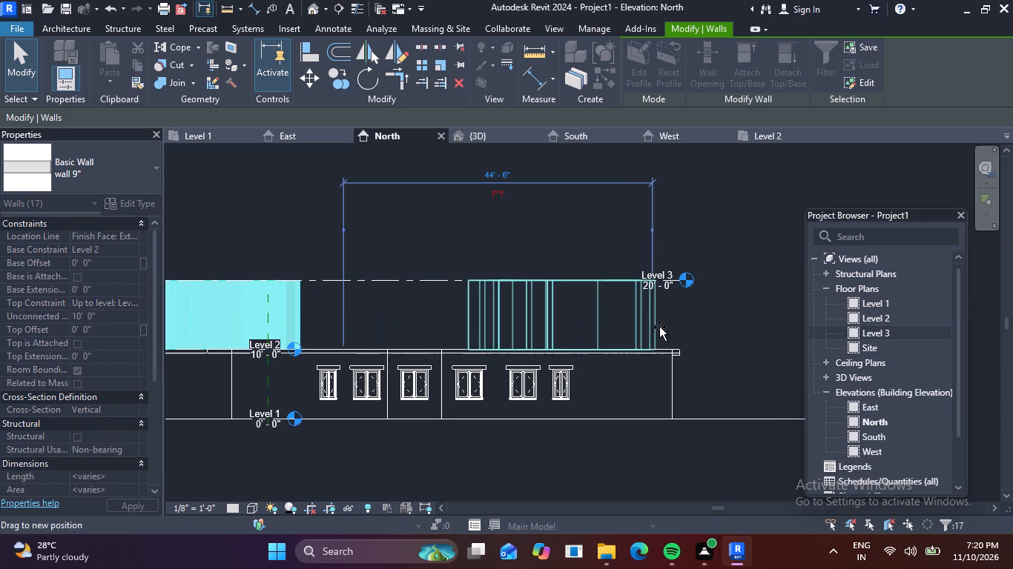
{"action": "left_click_drag", "start_coordinate": [659, 327], "coordinate": [672, 327]}
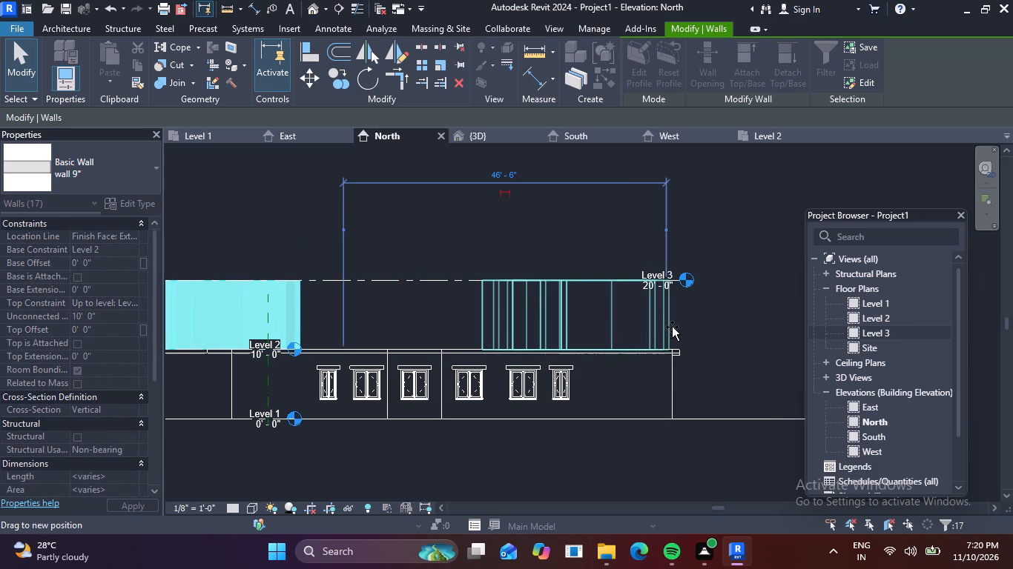
{"action": "left_click_drag", "start_coordinate": [672, 327], "coordinate": [674, 325]}
{"action": "scroll", "coordinate": [678, 307], "scroll_direction": "down", "scroll_amount": 3}
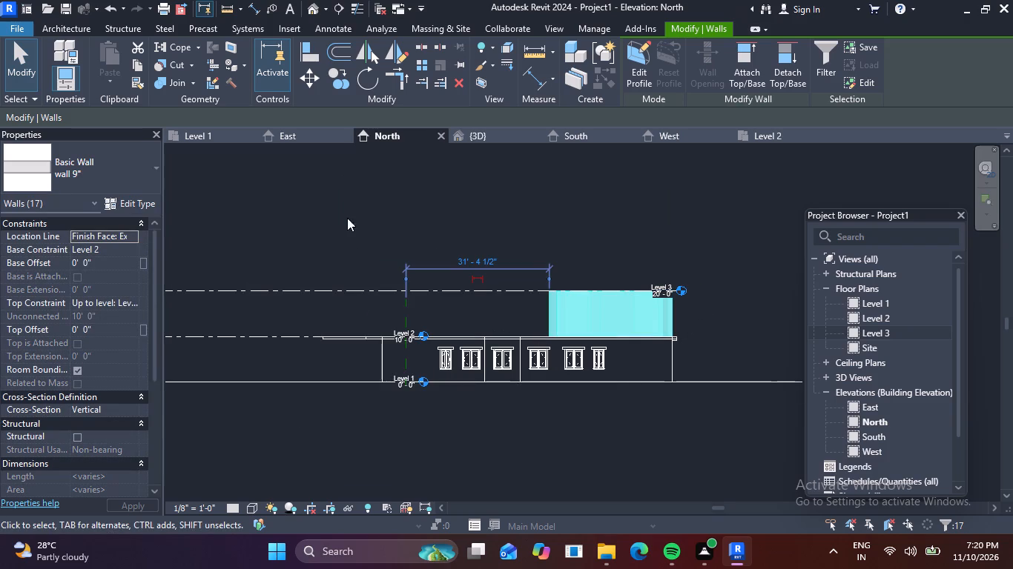
Inspect the repositioned first-floor walls over the 6" slab and ground-floor walls in the 3D view from several angles.
{"action": "left_click", "coordinate": [311, 1]}
{"action": "scroll", "coordinate": [548, 330], "scroll_direction": "down", "scroll_amount": 5}
{"action": "middle_click_drag", "start_coordinate": [579, 344], "coordinate": [546, 202]}
{"action": "scroll", "coordinate": [518, 392], "scroll_direction": "up", "scroll_amount": 7}
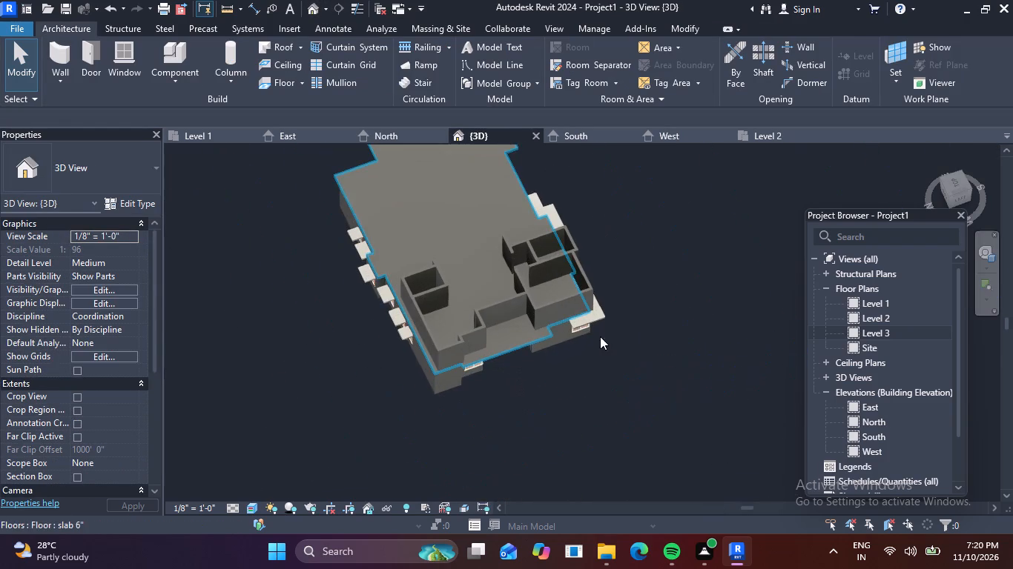
{"action": "middle_click_drag", "start_coordinate": [593, 344], "coordinate": [571, 342], "text": "shift"}
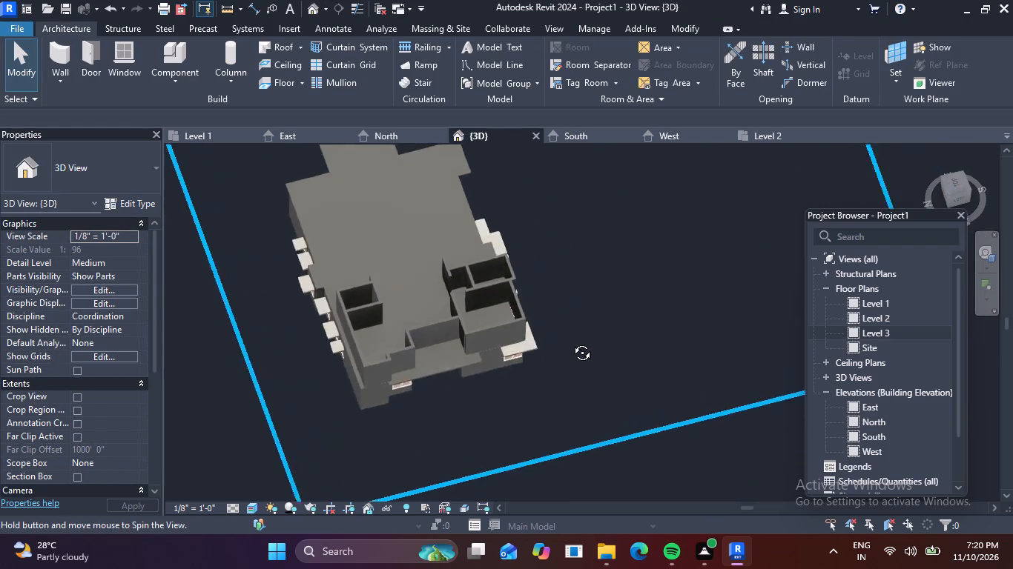
{"action": "middle_click_drag", "start_coordinate": [571, 342], "coordinate": [542, 307], "text": "shift"}
{"action": "middle_click_drag", "start_coordinate": [480, 284], "coordinate": [766, 197]}
{"action": "scroll", "coordinate": [478, 250], "scroll_direction": "up", "scroll_amount": 6}
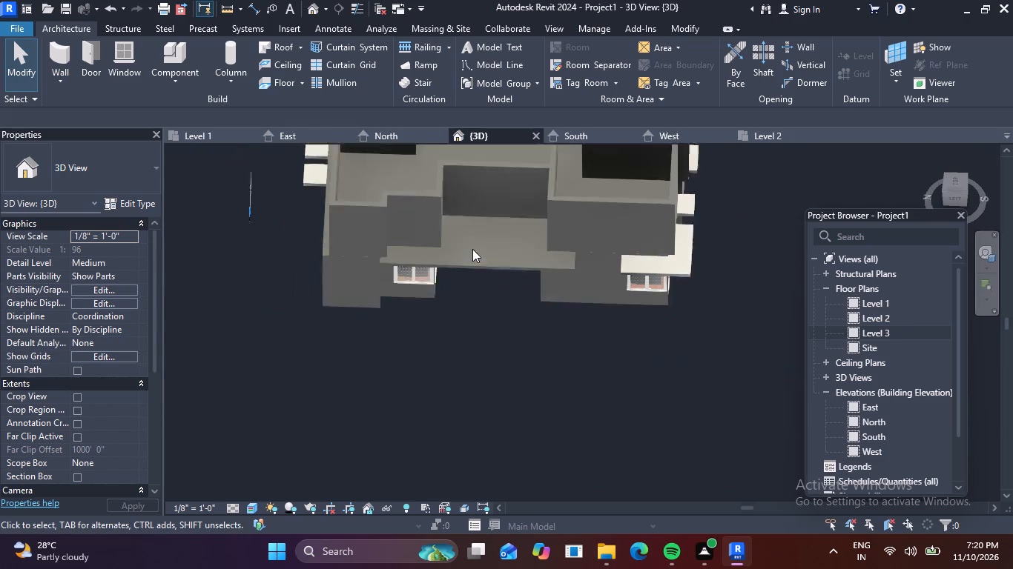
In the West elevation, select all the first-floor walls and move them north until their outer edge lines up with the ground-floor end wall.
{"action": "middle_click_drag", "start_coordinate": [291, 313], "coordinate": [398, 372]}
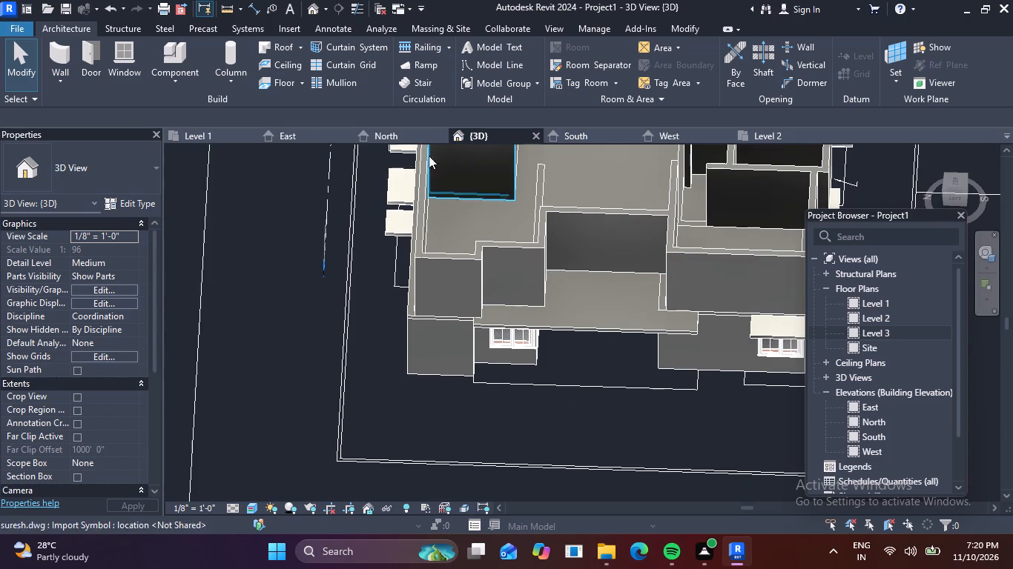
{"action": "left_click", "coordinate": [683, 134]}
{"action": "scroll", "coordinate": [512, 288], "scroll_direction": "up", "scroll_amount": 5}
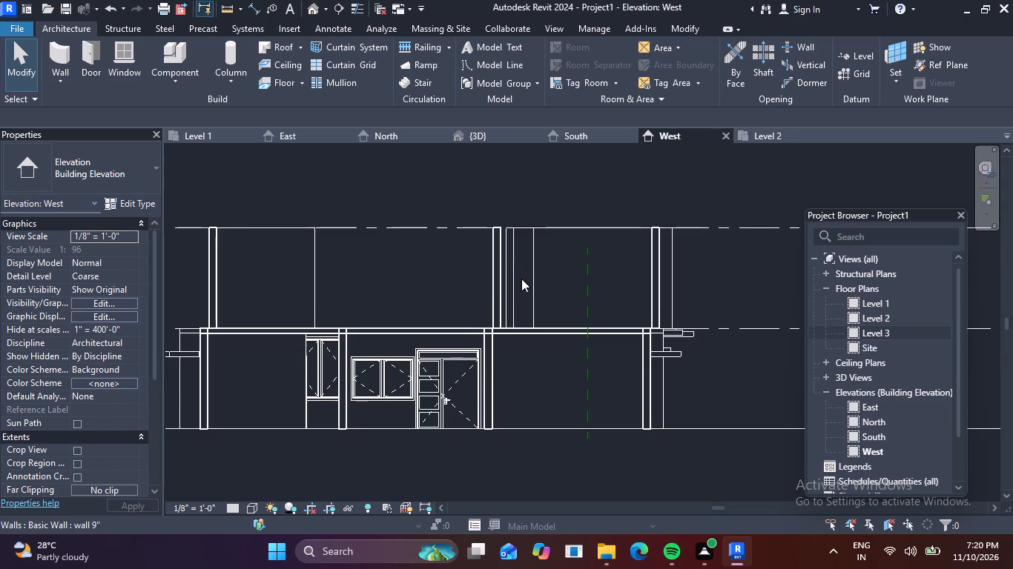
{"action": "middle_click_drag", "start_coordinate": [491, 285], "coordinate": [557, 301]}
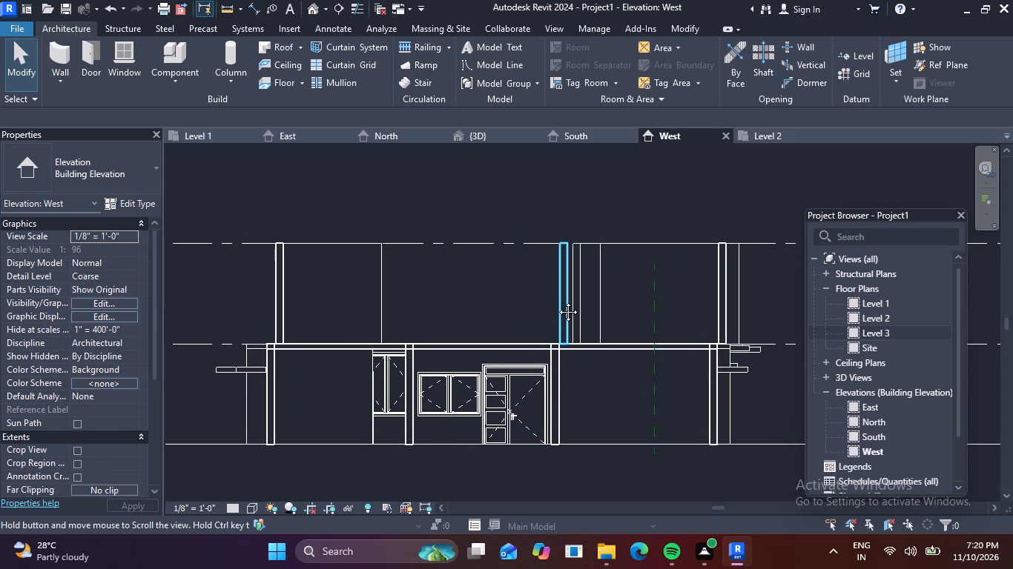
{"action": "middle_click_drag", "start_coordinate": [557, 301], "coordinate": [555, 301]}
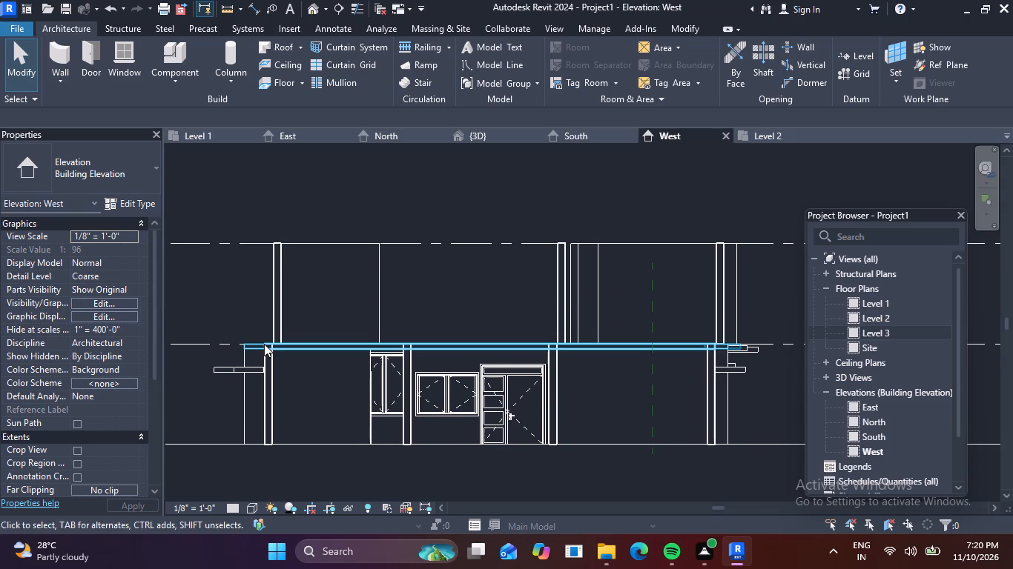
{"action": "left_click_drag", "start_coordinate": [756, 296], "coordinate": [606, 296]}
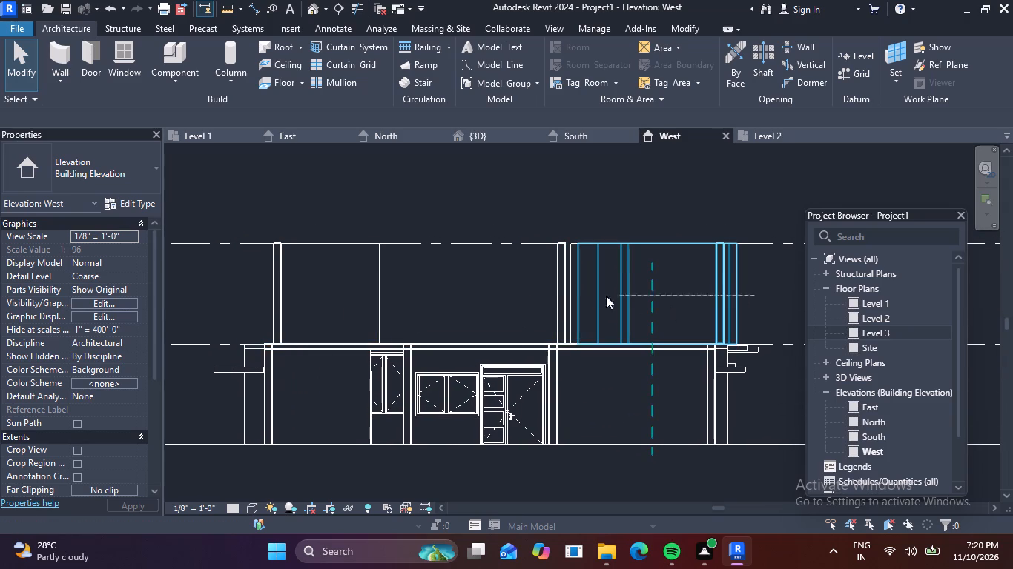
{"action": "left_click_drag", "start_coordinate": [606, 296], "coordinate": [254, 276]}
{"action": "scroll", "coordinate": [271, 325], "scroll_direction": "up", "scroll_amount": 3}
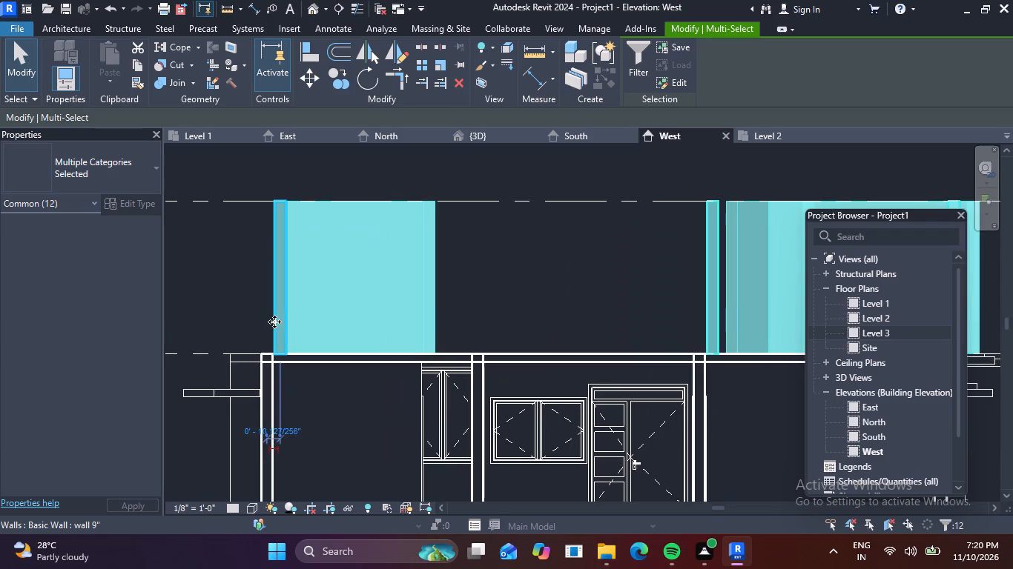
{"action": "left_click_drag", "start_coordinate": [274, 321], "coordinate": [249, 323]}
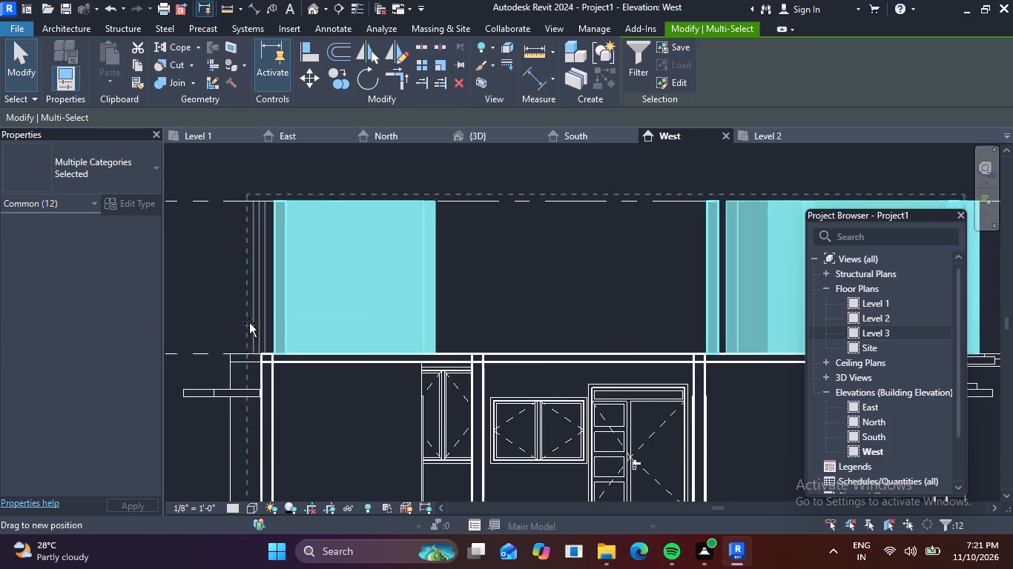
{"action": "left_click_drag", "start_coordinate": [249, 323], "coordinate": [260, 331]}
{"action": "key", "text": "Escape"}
Inspect the shifted first-floor walls over the 6" slab and the imported plans in the 3D view.
{"action": "scroll", "coordinate": [449, 291], "scroll_direction": "down", "scroll_amount": 1}
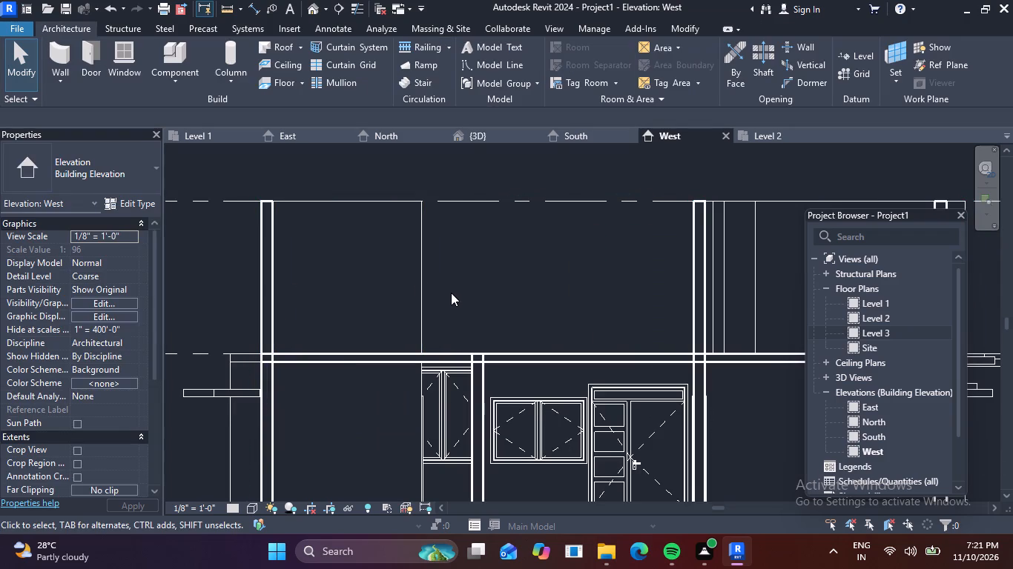
{"action": "scroll", "coordinate": [451, 293], "scroll_direction": "down", "scroll_amount": 2}
{"action": "left_click", "coordinate": [314, 10]}
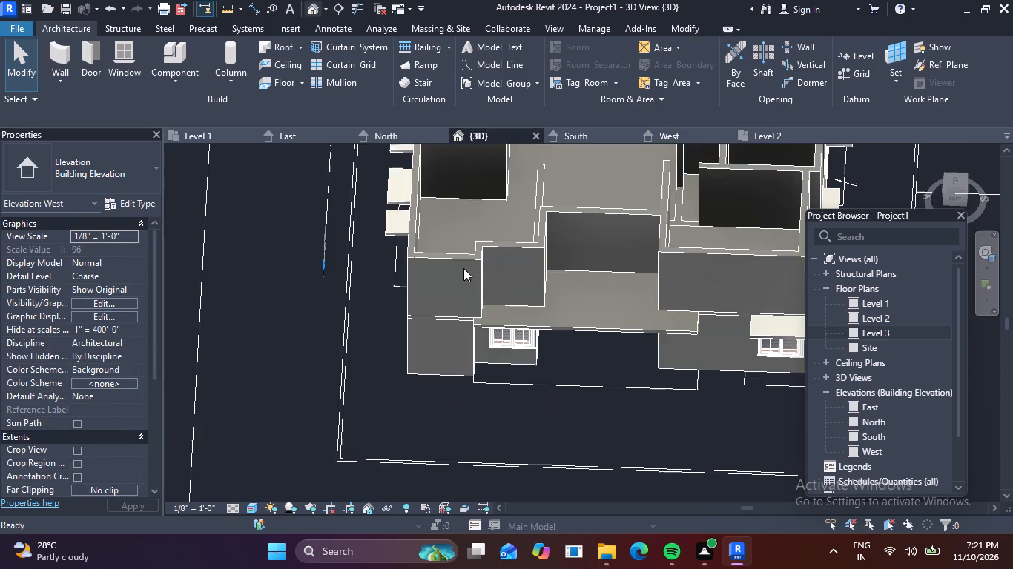
{"action": "scroll", "coordinate": [480, 296], "scroll_direction": "down", "scroll_amount": 1}
{"action": "middle_click_drag", "start_coordinate": [523, 341], "coordinate": [388, 354]}
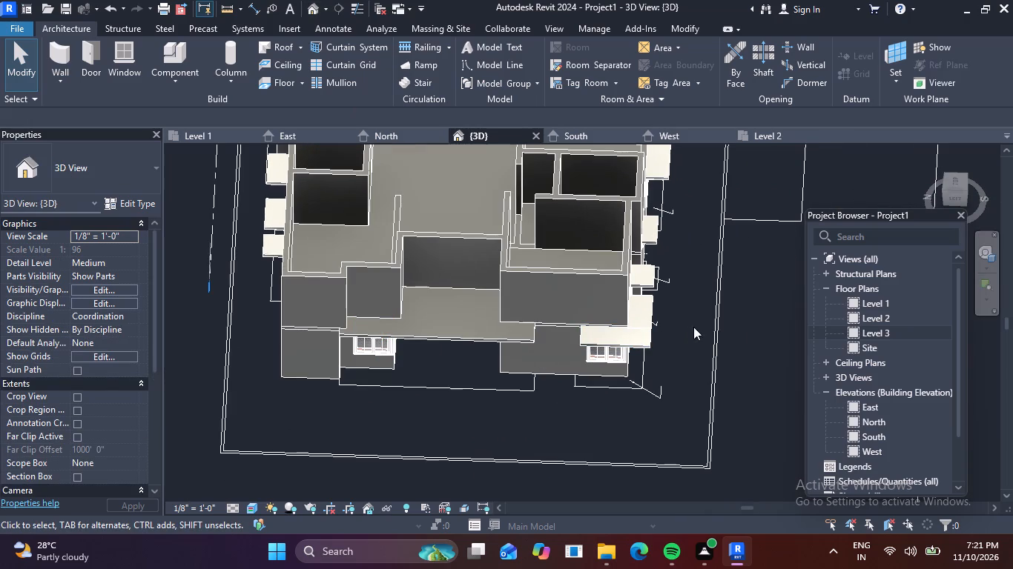
{"action": "middle_click_drag", "start_coordinate": [715, 308], "coordinate": [642, 315], "text": "shift"}
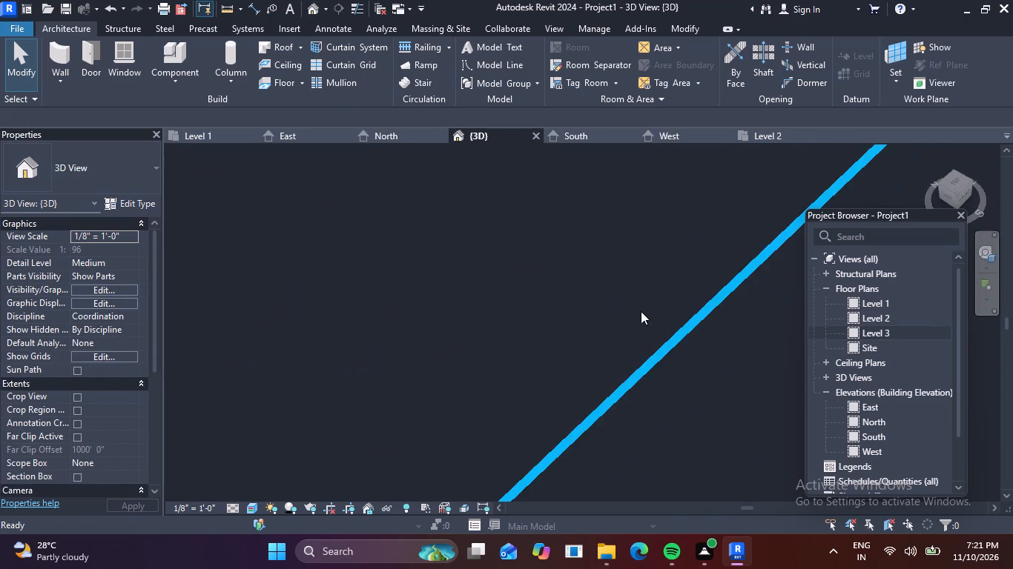
{"action": "scroll", "coordinate": [569, 195], "scroll_direction": "down", "scroll_amount": 4}
{"action": "middle_click_drag", "start_coordinate": [588, 187], "coordinate": [745, 324]}
{"action": "middle_click_drag", "start_coordinate": [522, 179], "coordinate": [588, 202]}
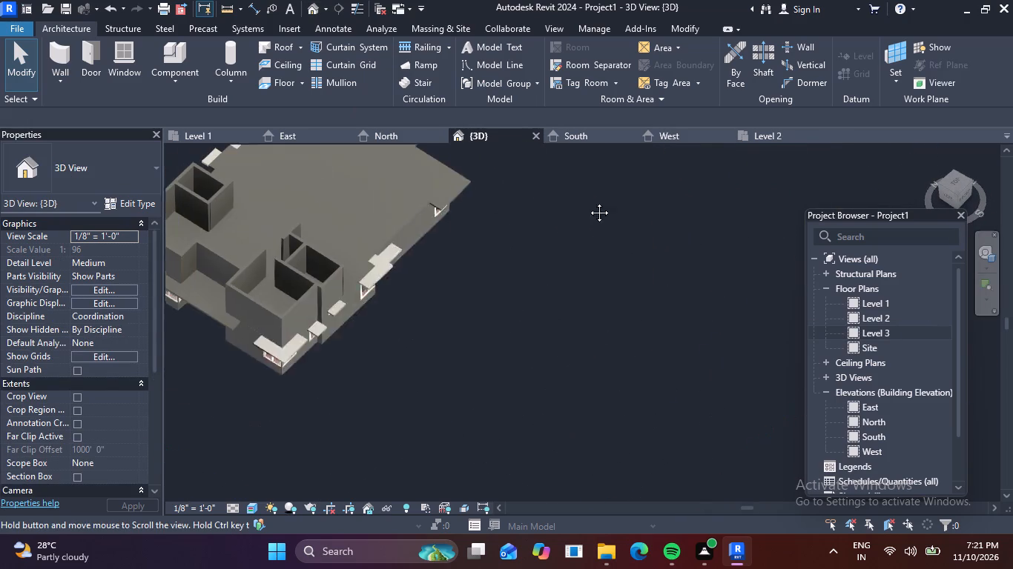
{"action": "middle_click_drag", "start_coordinate": [588, 202], "coordinate": [692, 262]}
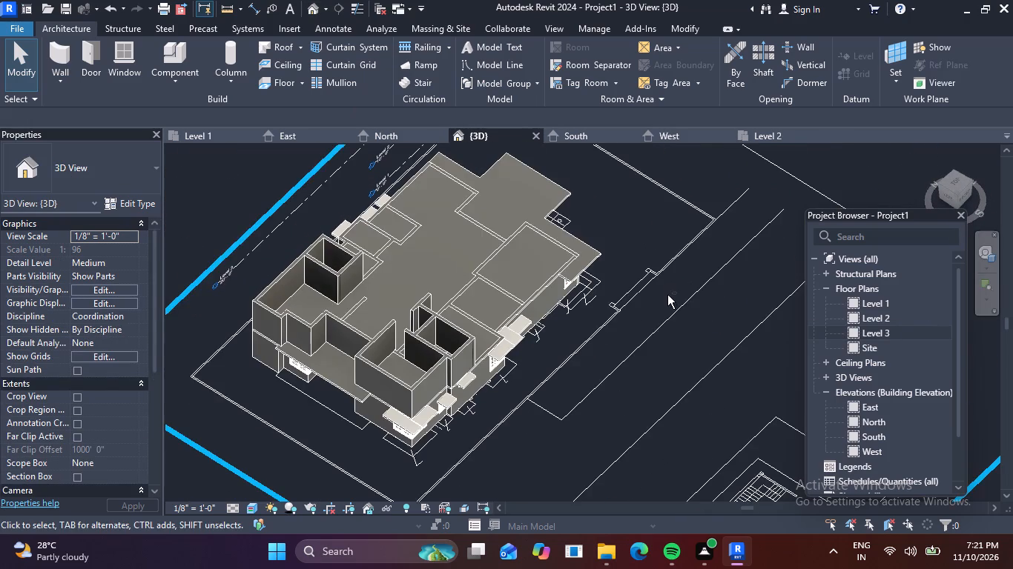
{"action": "middle_click_drag", "start_coordinate": [660, 295], "coordinate": [640, 266], "text": "shift"}
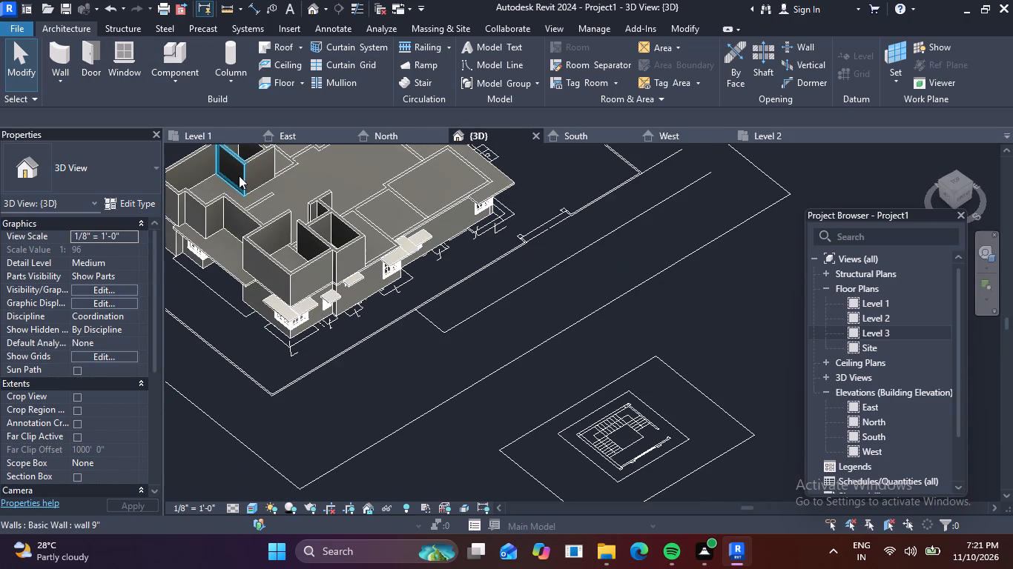
Undo the recent moves that placed the first-floor walls over the ground floor.
{"action": "key", "text": "ctrl+z"}
{"action": "key", "text": "ctrl+z"}
{"action": "key", "text": "ctrl+z"}
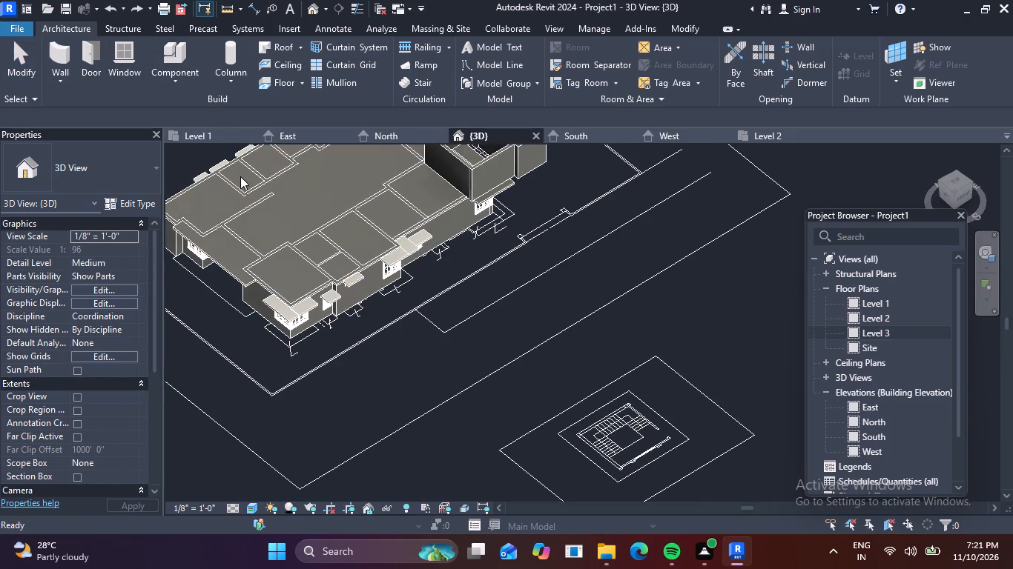
{"action": "scroll", "coordinate": [320, 190], "scroll_direction": "down", "scroll_amount": 3}
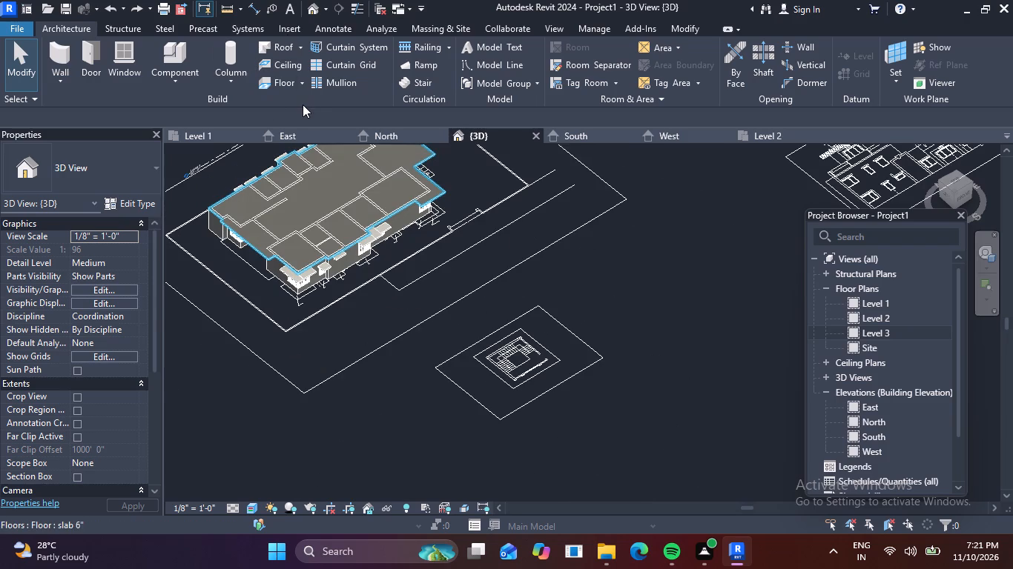
{"action": "key", "text": "ctrl+z"}
{"action": "scroll", "coordinate": [405, 174], "scroll_direction": "down", "scroll_amount": 3}
{"action": "middle_click_drag", "start_coordinate": [517, 230], "coordinate": [421, 350]}
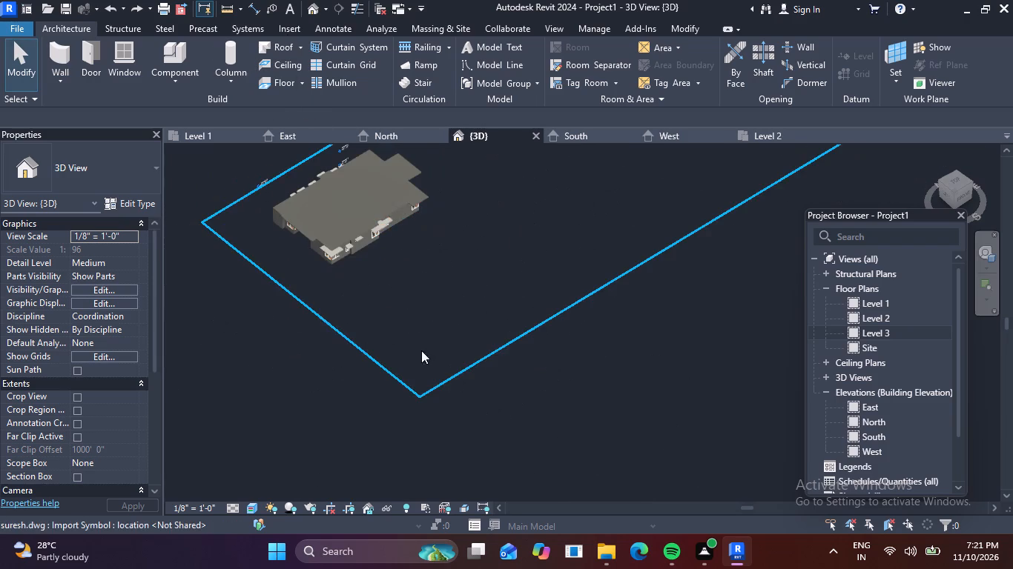
{"action": "middle_click_drag", "start_coordinate": [421, 350], "coordinate": [369, 456]}
{"action": "scroll", "coordinate": [470, 288], "scroll_direction": "up", "scroll_amount": 4}
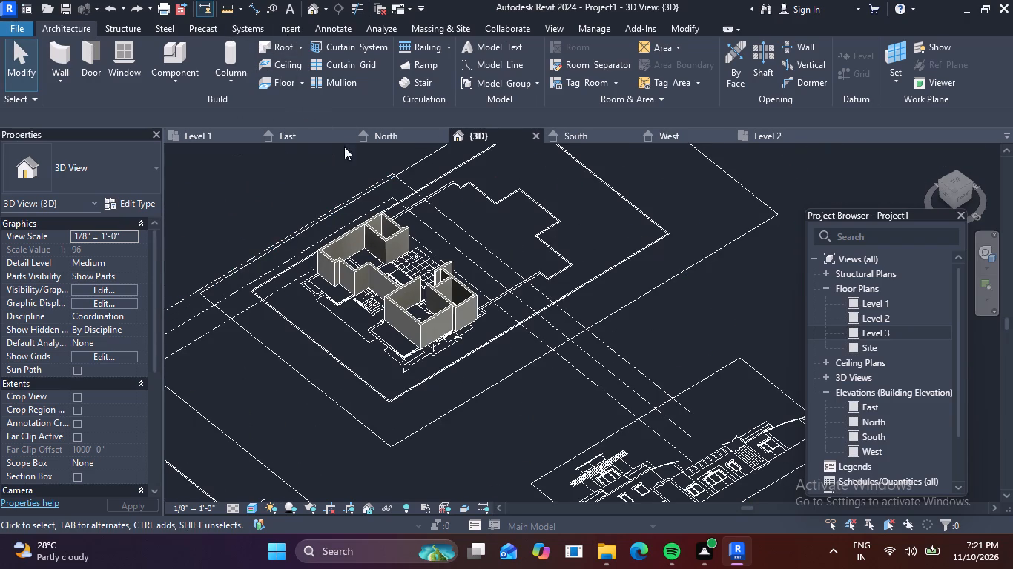
Examine the first-floor walls against the imported plan in the Level 2 floor plan.
{"action": "left_click", "coordinate": [768, 139]}
{"action": "scroll", "coordinate": [489, 285], "scroll_direction": "down", "scroll_amount": 5}
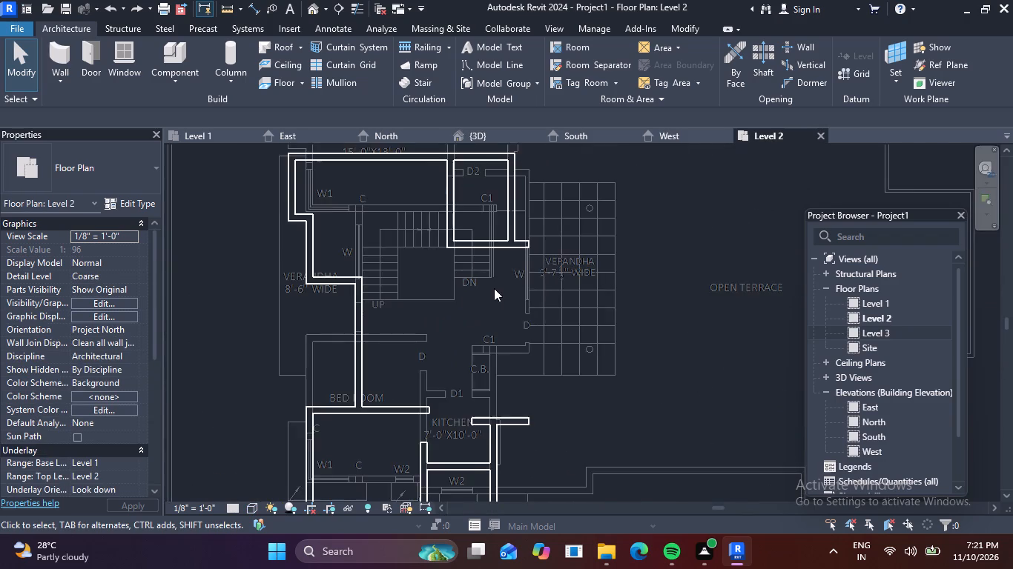
{"action": "middle_click_drag", "start_coordinate": [468, 295], "coordinate": [554, 304]}
{"action": "middle_click_drag", "start_coordinate": [562, 332], "coordinate": [480, 267]}
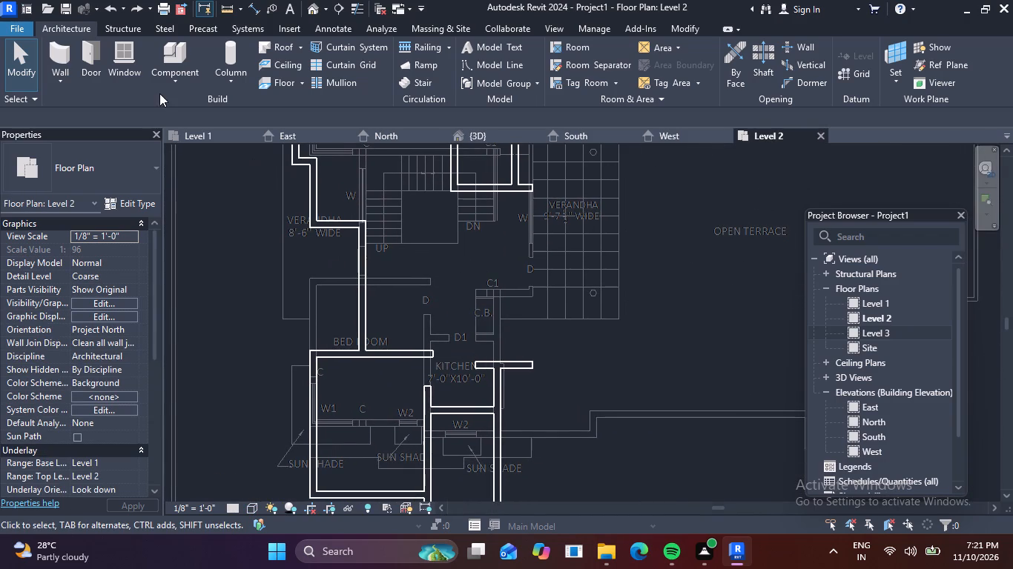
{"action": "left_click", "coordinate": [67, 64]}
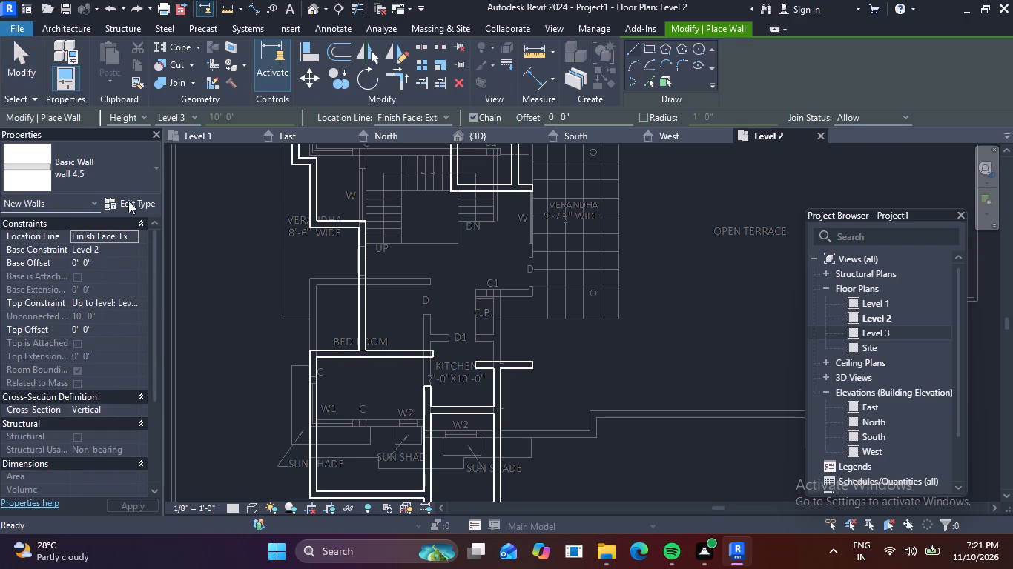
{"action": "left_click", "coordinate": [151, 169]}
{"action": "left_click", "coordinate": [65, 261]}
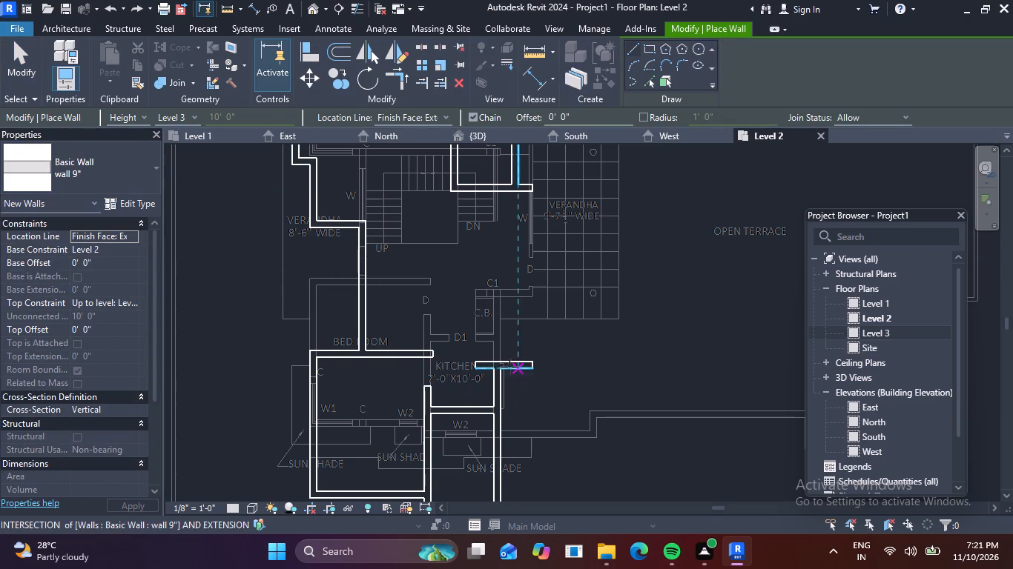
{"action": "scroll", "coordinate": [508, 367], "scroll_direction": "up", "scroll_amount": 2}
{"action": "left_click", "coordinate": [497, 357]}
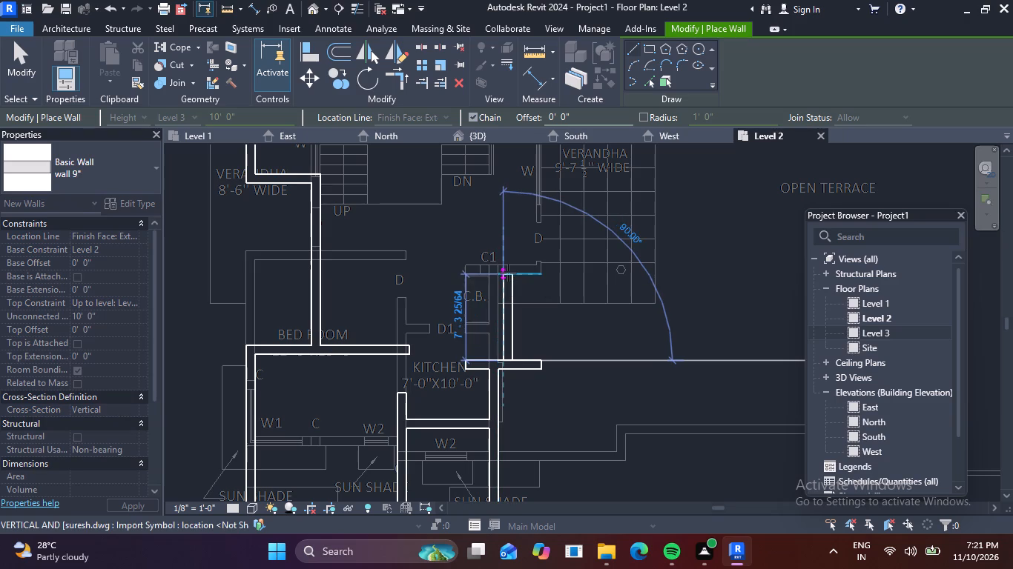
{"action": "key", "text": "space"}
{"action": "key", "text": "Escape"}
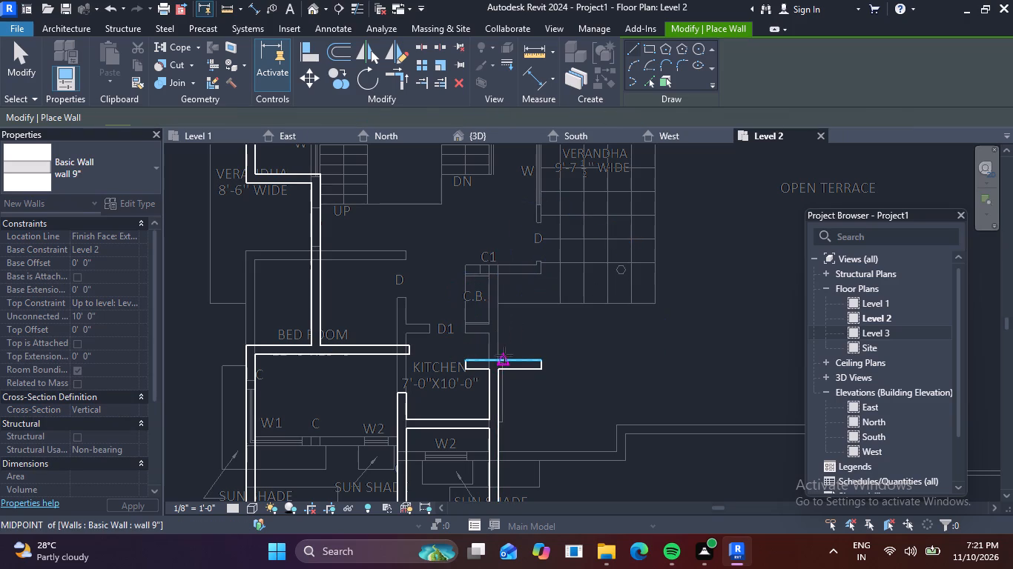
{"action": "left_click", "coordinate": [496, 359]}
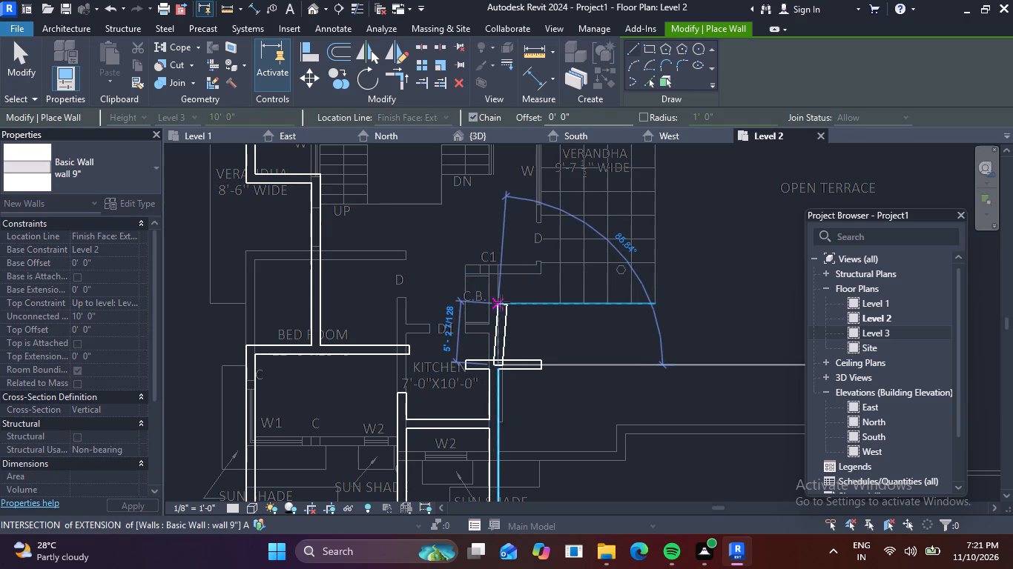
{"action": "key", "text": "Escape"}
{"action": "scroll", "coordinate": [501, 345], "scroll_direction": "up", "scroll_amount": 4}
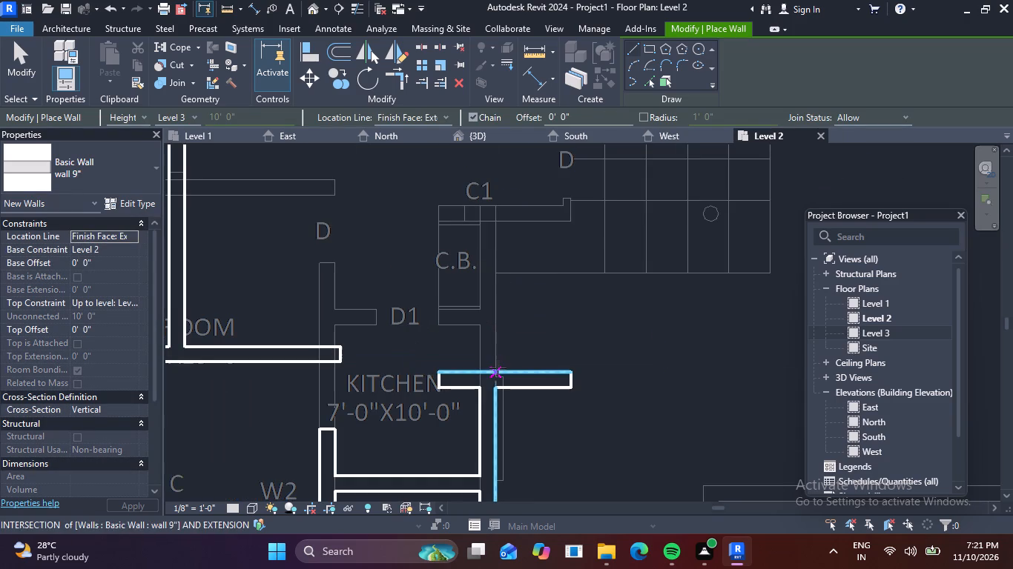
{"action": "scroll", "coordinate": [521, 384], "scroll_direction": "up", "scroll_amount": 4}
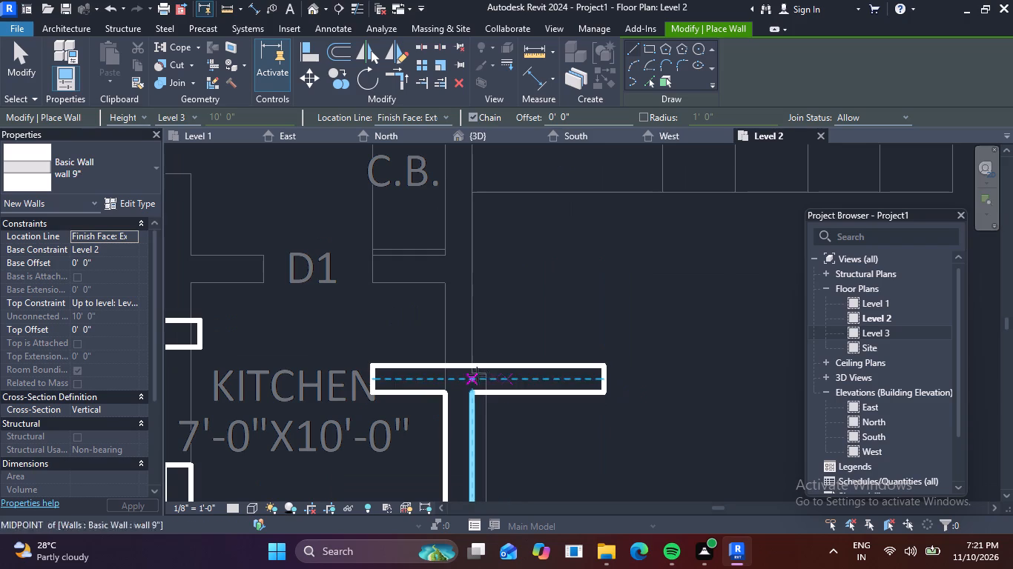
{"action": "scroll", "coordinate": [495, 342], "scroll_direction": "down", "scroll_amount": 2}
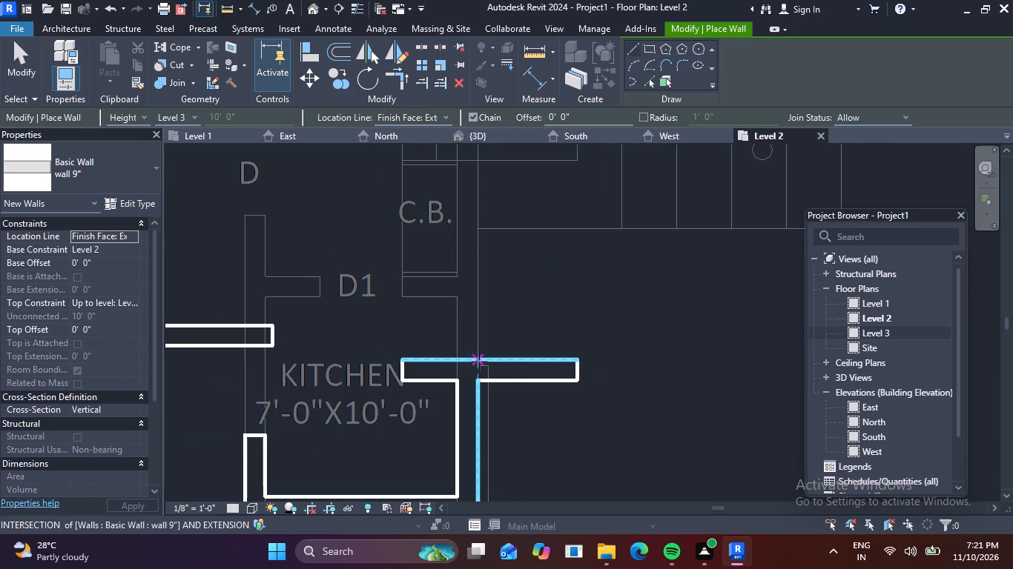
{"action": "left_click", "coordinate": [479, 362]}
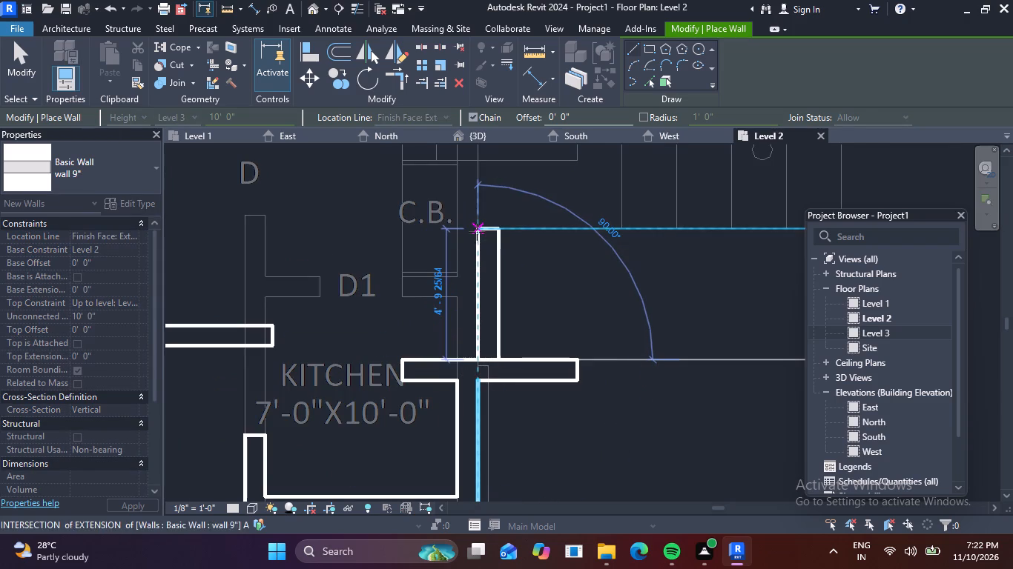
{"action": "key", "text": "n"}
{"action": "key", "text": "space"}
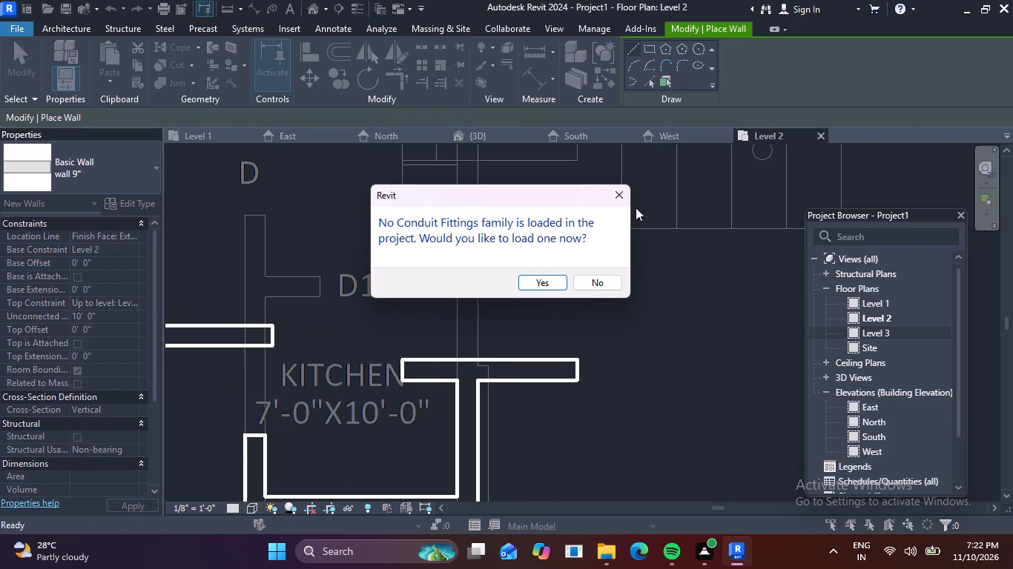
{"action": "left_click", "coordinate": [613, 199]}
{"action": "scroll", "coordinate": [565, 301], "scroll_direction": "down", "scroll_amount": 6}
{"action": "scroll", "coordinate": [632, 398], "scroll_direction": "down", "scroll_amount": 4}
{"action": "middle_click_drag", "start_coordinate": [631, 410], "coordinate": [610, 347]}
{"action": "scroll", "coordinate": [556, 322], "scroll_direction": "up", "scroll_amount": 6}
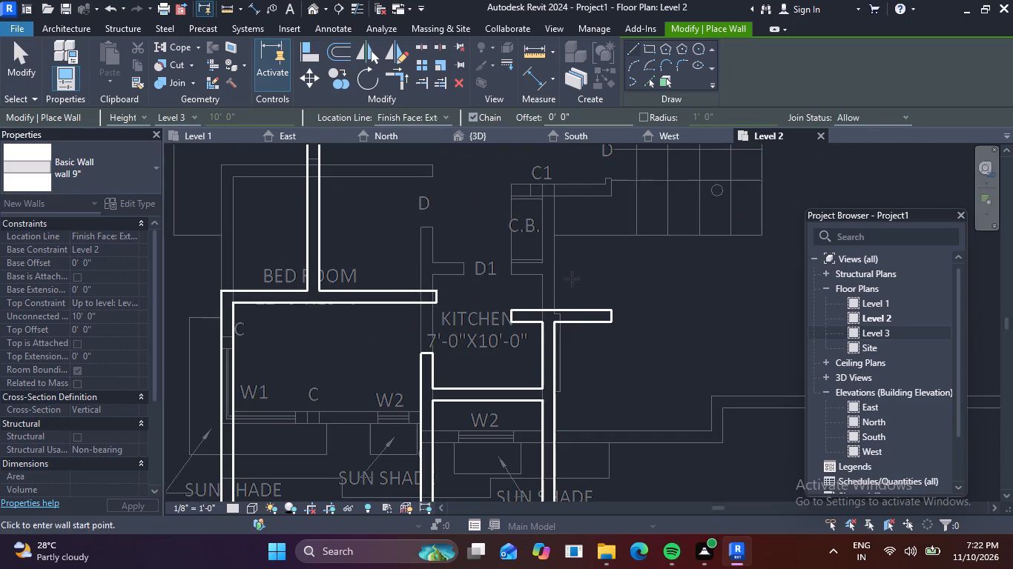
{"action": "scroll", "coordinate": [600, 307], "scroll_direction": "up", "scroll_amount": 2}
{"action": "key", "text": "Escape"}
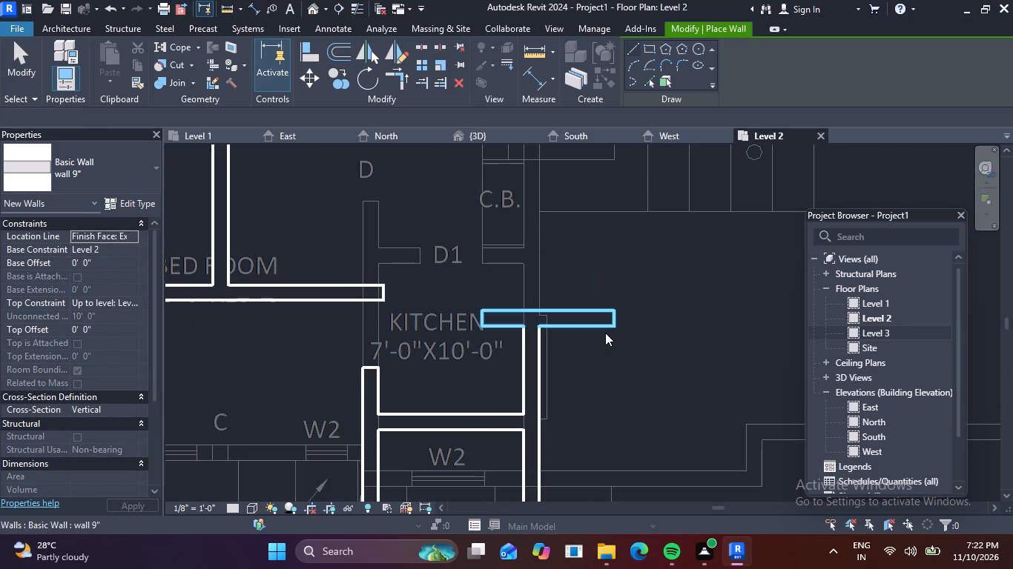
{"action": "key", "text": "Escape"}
Undo the two latest remaining changes to the first-floor walls' position in the Level 2 plan.
{"action": "key", "text": "ctrl+z"}
{"action": "key", "text": "ctrl+z"}
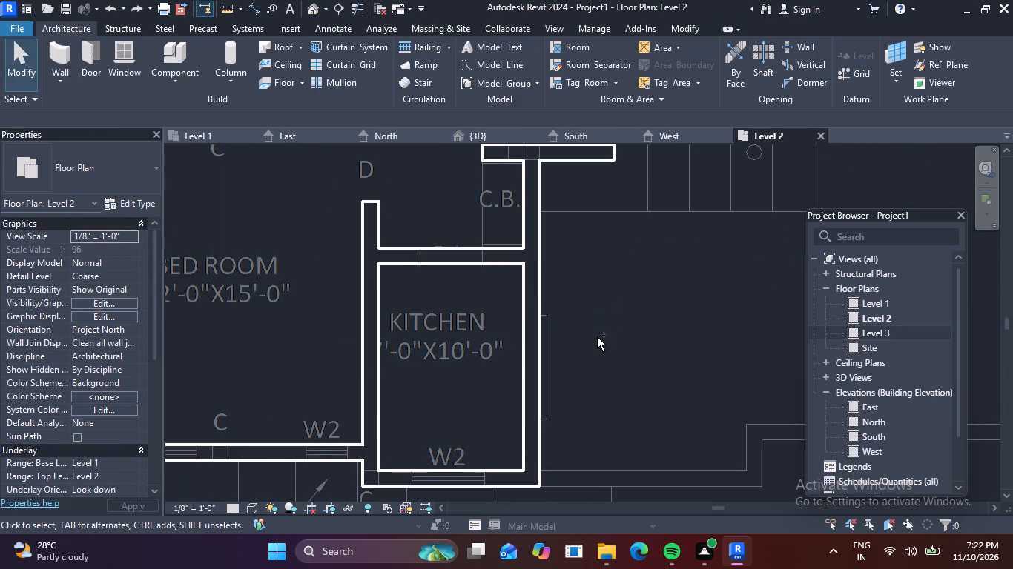
{"action": "scroll", "coordinate": [590, 337], "scroll_direction": "down", "scroll_amount": 3}
{"action": "middle_click_drag", "start_coordinate": [601, 327], "coordinate": [613, 510]}
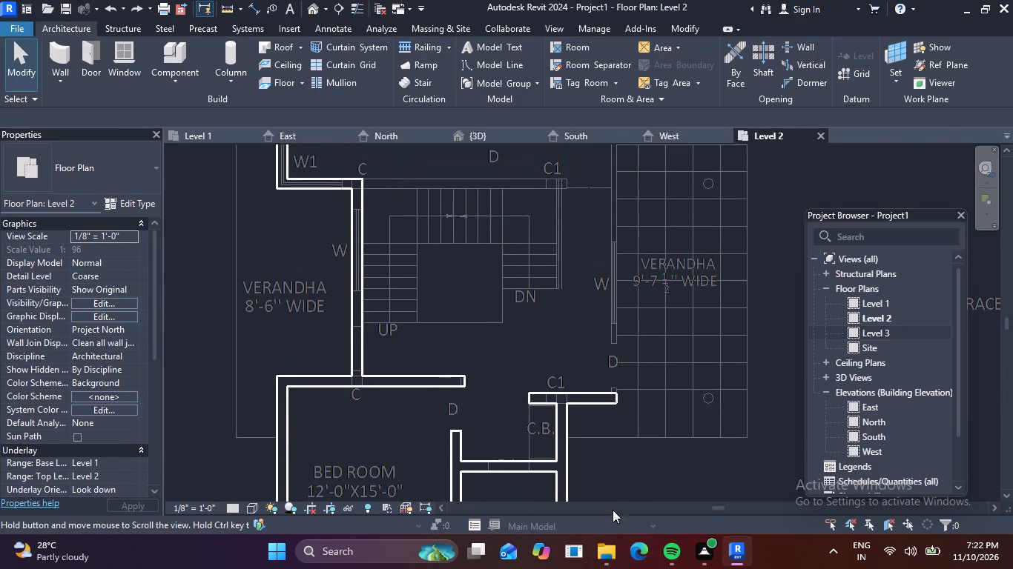
{"action": "scroll", "coordinate": [626, 406], "scroll_direction": "down", "scroll_amount": 1}
{"action": "middle_click_drag", "start_coordinate": [630, 441], "coordinate": [632, 482]}
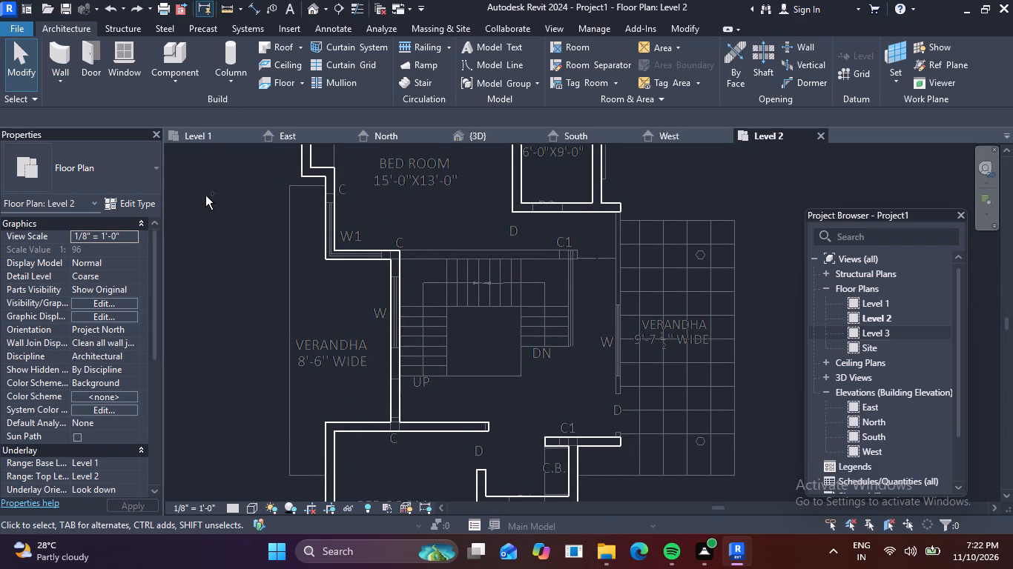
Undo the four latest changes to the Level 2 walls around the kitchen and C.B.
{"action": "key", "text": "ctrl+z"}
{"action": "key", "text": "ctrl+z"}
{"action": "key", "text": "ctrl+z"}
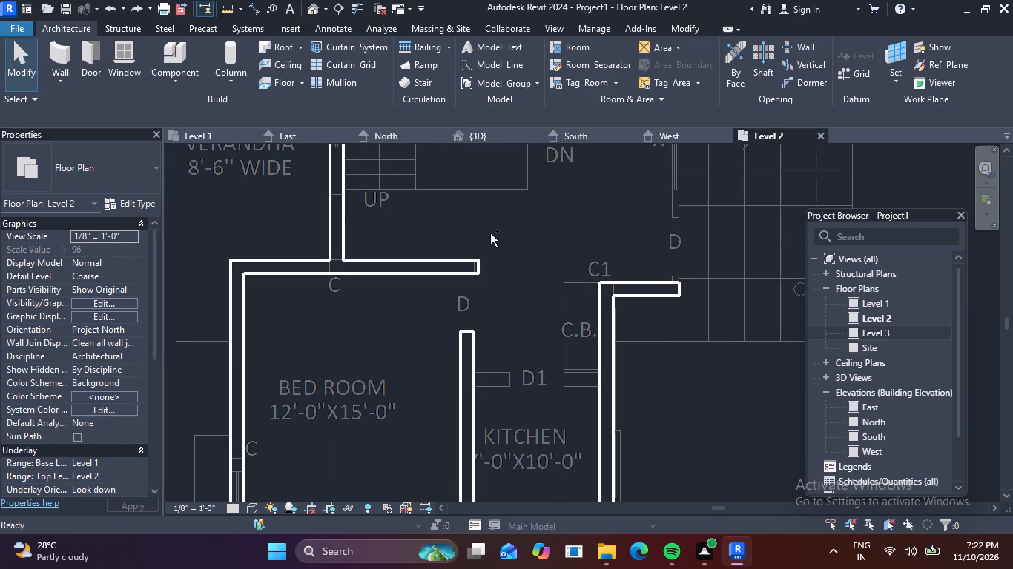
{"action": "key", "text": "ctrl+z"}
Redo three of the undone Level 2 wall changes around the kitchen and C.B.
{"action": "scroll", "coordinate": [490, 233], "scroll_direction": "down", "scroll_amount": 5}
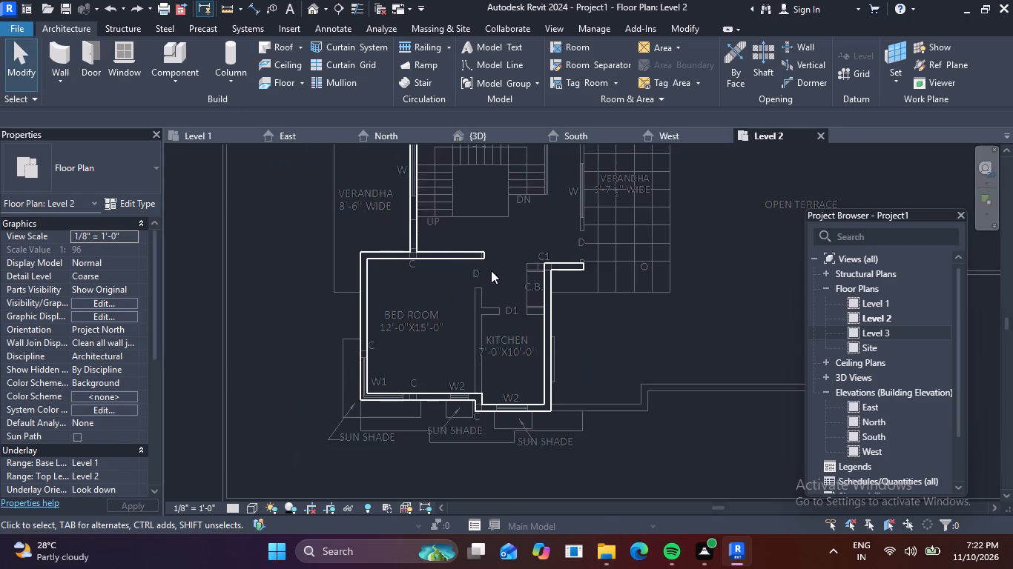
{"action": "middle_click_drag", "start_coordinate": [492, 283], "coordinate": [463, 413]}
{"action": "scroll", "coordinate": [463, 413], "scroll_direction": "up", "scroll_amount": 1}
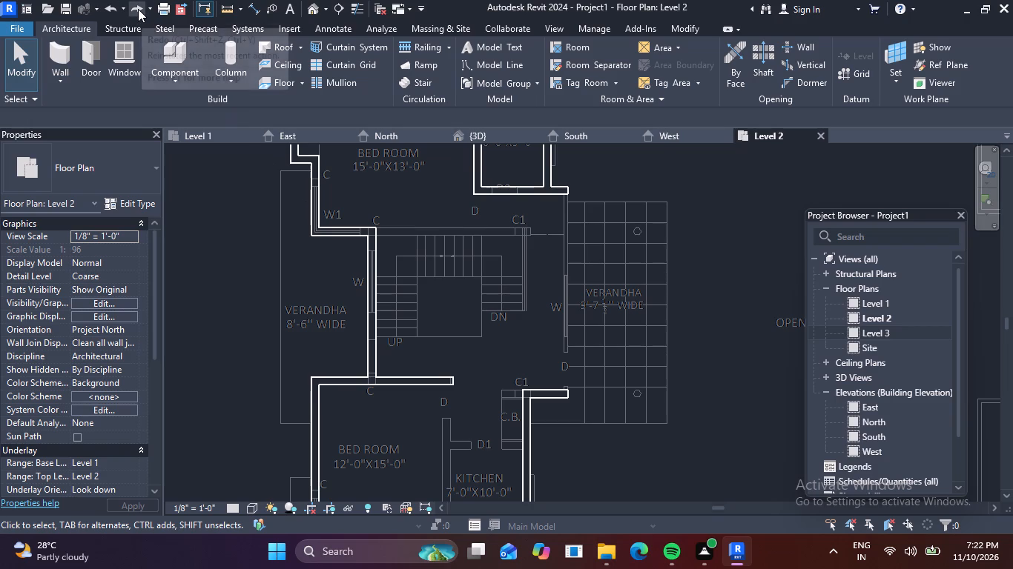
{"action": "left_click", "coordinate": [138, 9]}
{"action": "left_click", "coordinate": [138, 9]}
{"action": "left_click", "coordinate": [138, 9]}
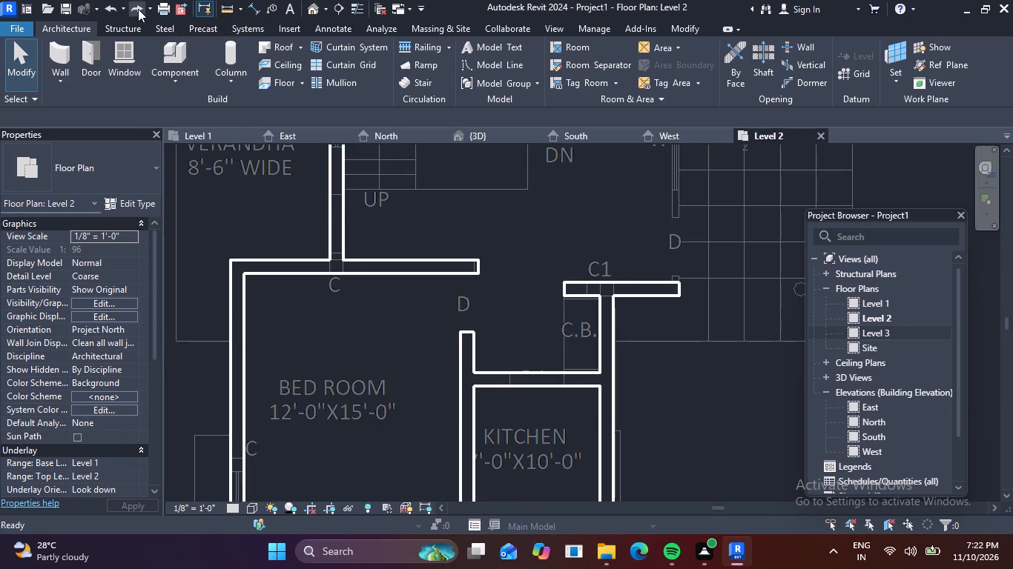
Draw a "wall 4.5" wall about 19'-0" long beside the gridded verandha, from the toilet-side wall corner to the C1 wall end.
{"action": "scroll", "coordinate": [324, 147], "scroll_direction": "down", "scroll_amount": 3}
{"action": "middle_click_drag", "start_coordinate": [380, 224], "coordinate": [331, 371]}
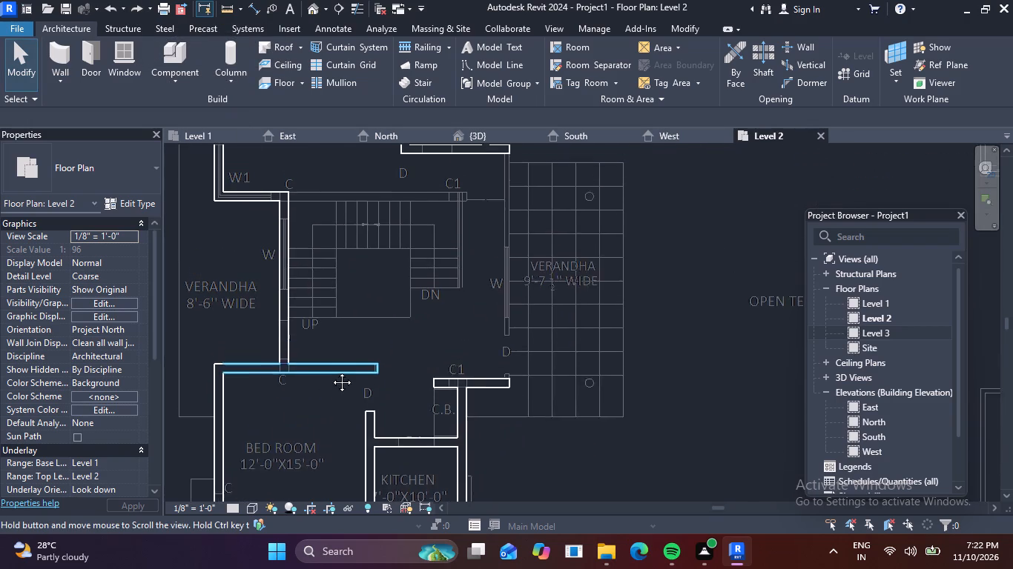
{"action": "middle_click_drag", "start_coordinate": [331, 371], "coordinate": [325, 427]}
{"action": "left_click", "coordinate": [52, 73]}
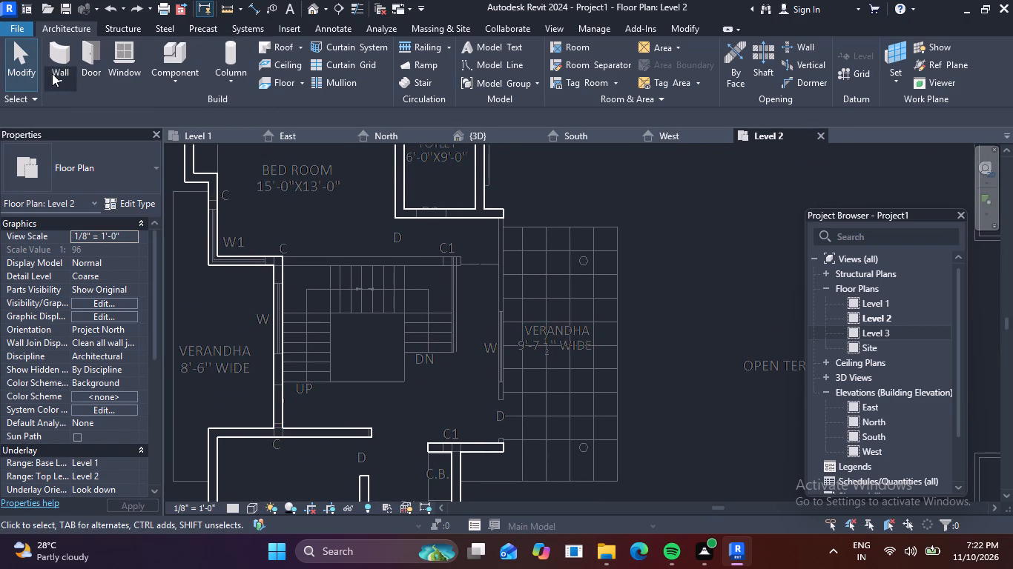
{"action": "left_click", "coordinate": [62, 56]}
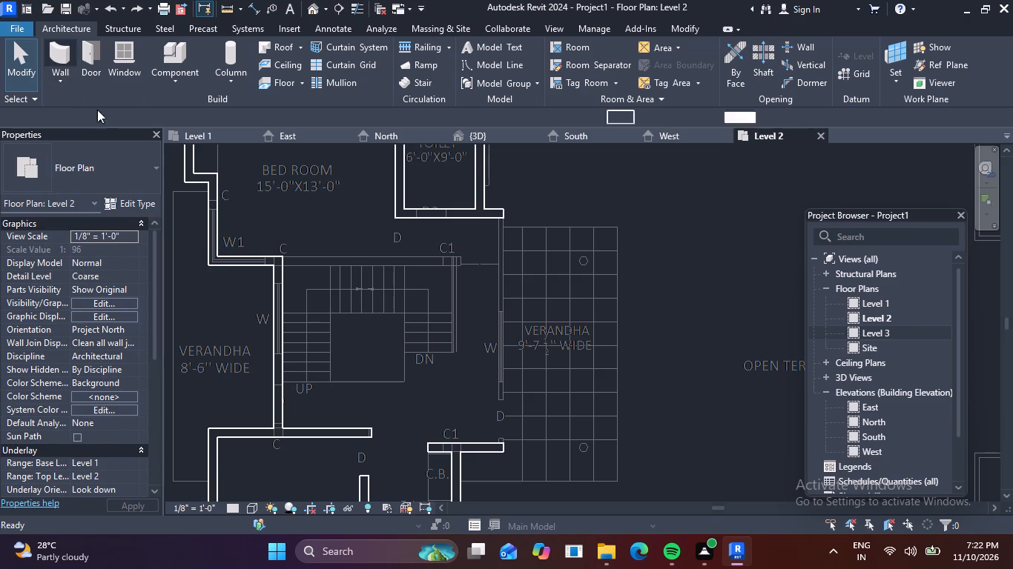
{"action": "left_click", "coordinate": [146, 158]}
{"action": "left_click", "coordinate": [92, 229]}
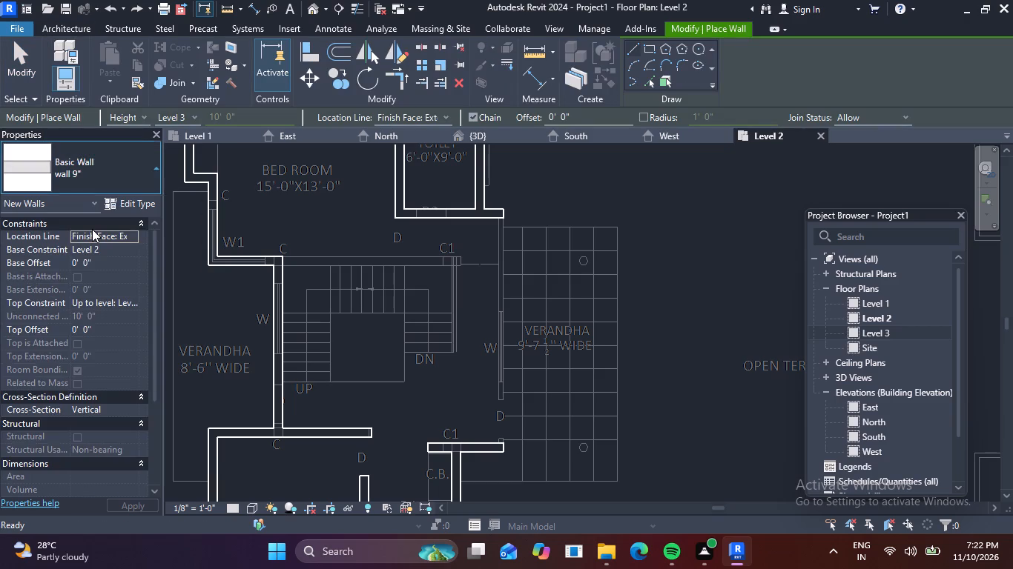
{"action": "left_click", "coordinate": [504, 218]}
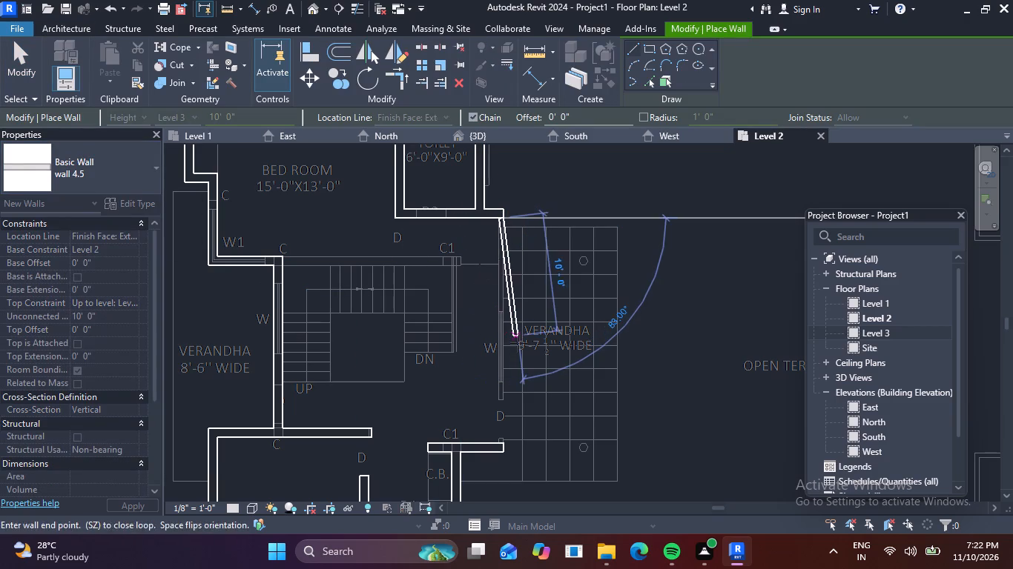
{"action": "left_click", "coordinate": [507, 443]}
{"action": "key", "text": "Escape"}
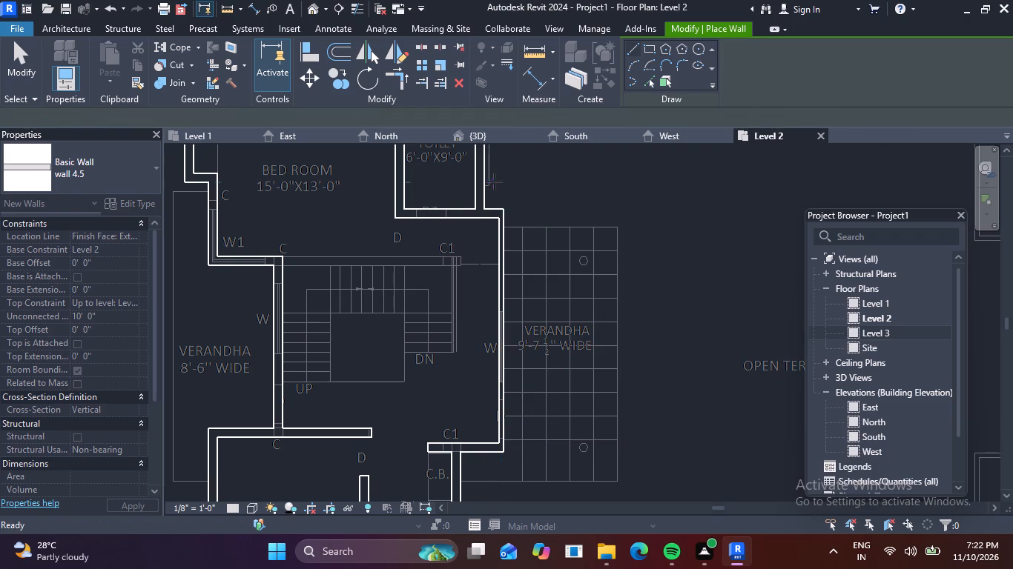
{"action": "scroll", "coordinate": [492, 181], "scroll_direction": "down", "scroll_amount": 4}
{"action": "scroll", "coordinate": [416, 243], "scroll_direction": "down", "scroll_amount": 2}
{"action": "middle_click_drag", "start_coordinate": [418, 277], "coordinate": [413, 320]}
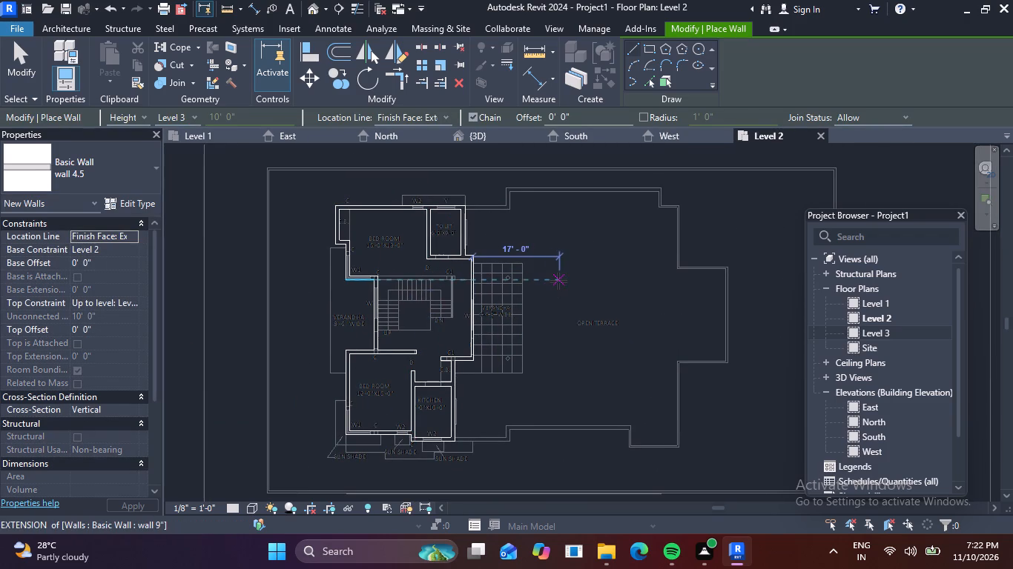
{"action": "key", "text": "Escape"}
Set the Level 2 floor plan's visual style to Wireframe.
{"action": "scroll", "coordinate": [438, 430], "scroll_direction": "up", "scroll_amount": 4}
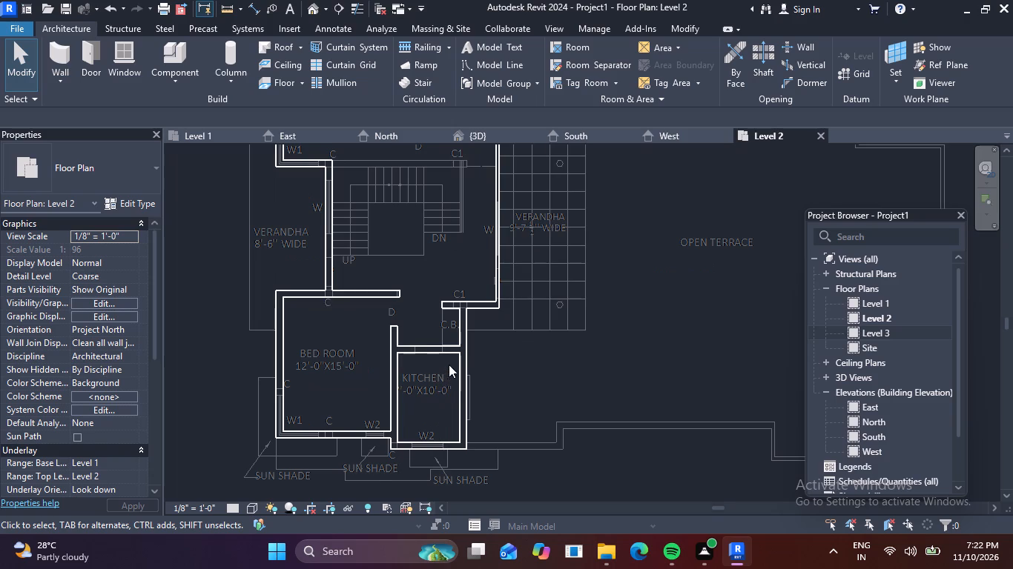
{"action": "scroll", "coordinate": [624, 253], "scroll_direction": "down", "scroll_amount": 2}
{"action": "middle_click_drag", "start_coordinate": [611, 297], "coordinate": [593, 407]}
{"action": "middle_click_drag", "start_coordinate": [438, 195], "coordinate": [443, 199]}
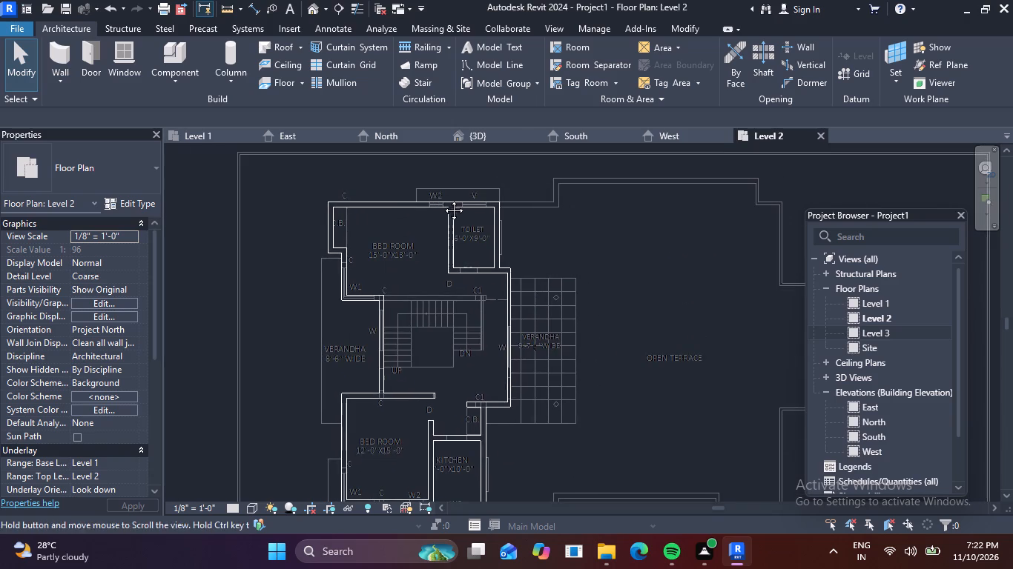
{"action": "middle_click_drag", "start_coordinate": [443, 199], "coordinate": [466, 248]}
{"action": "scroll", "coordinate": [446, 204], "scroll_direction": "up", "scroll_amount": 3}
{"action": "scroll", "coordinate": [461, 179], "scroll_direction": "down", "scroll_amount": 4}
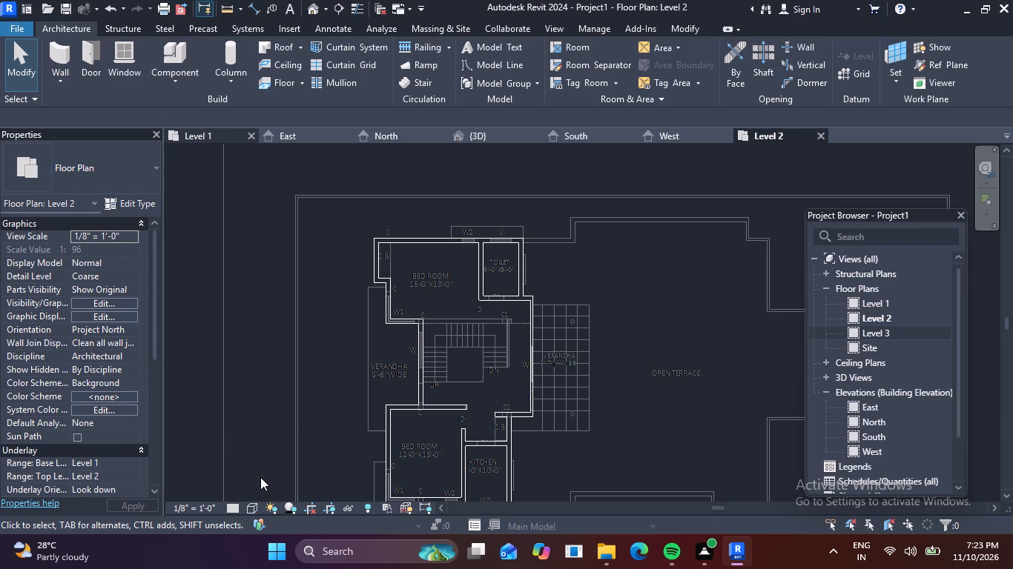
{"action": "left_click", "coordinate": [263, 507]}
{"action": "left_click", "coordinate": [251, 505]}
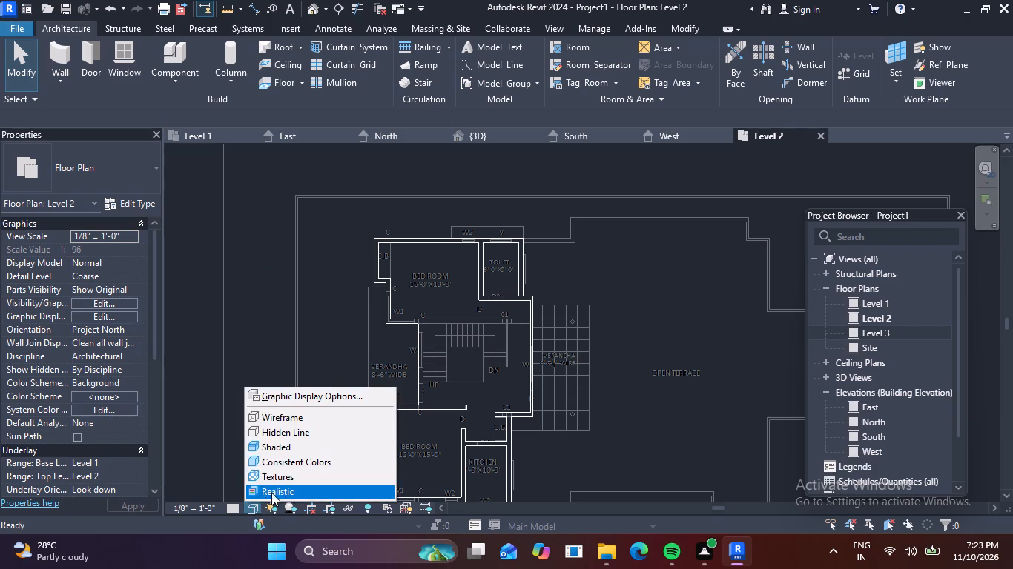
{"action": "left_click", "coordinate": [306, 419]}
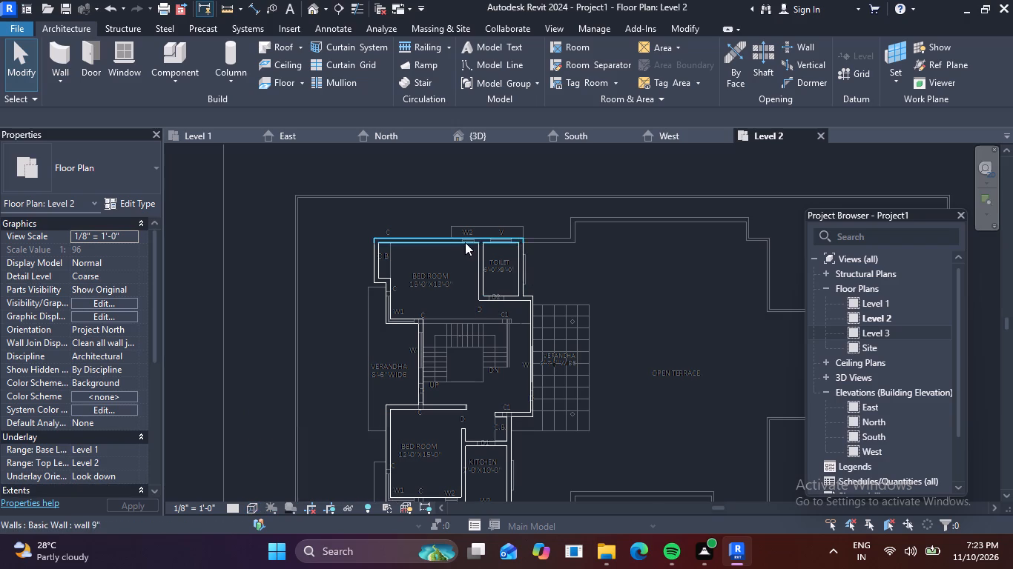
Start the Door tool and look through the loadable families in the door folder without loading one.
{"action": "scroll", "coordinate": [464, 237], "scroll_direction": "up", "scroll_amount": 3}
{"action": "left_click", "coordinate": [88, 54]}
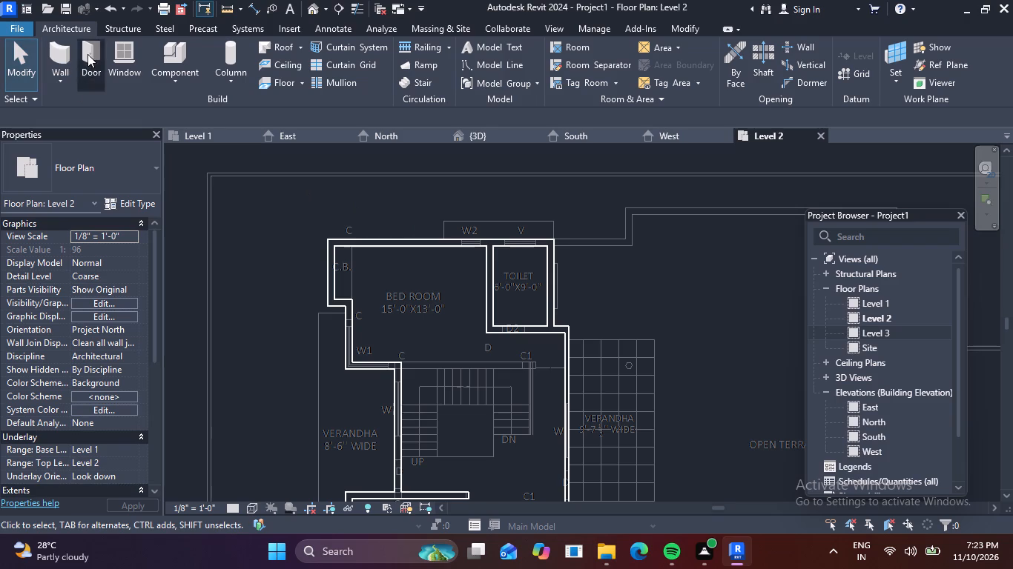
{"action": "scroll", "coordinate": [420, 313], "scroll_direction": "down", "scroll_amount": 1}
{"action": "middle_click_drag", "start_coordinate": [444, 368], "coordinate": [311, 190]}
{"action": "scroll", "coordinate": [431, 232], "scroll_direction": "up", "scroll_amount": 5}
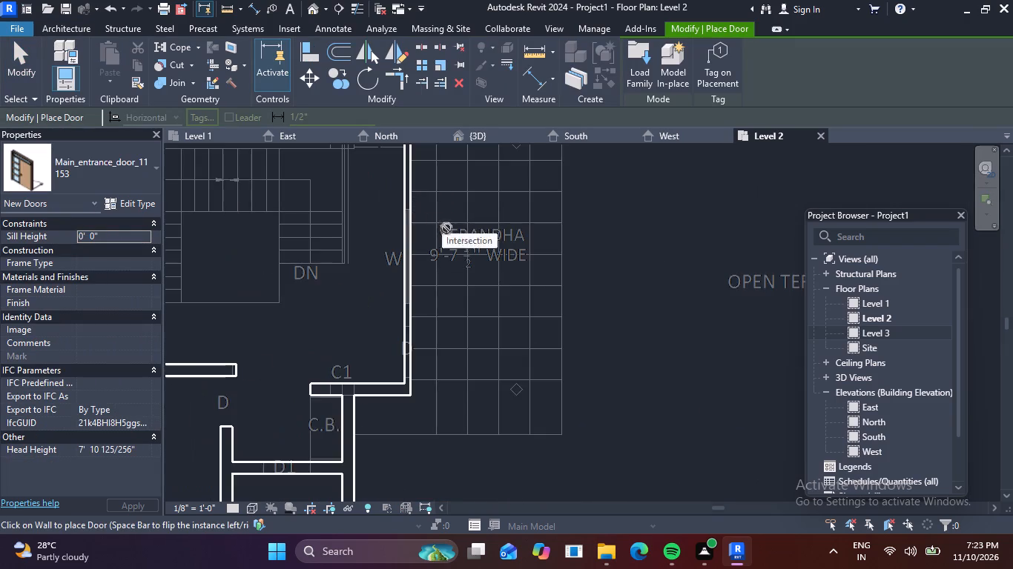
{"action": "middle_click_drag", "start_coordinate": [450, 230], "coordinate": [499, 293]}
{"action": "left_click", "coordinate": [633, 73]}
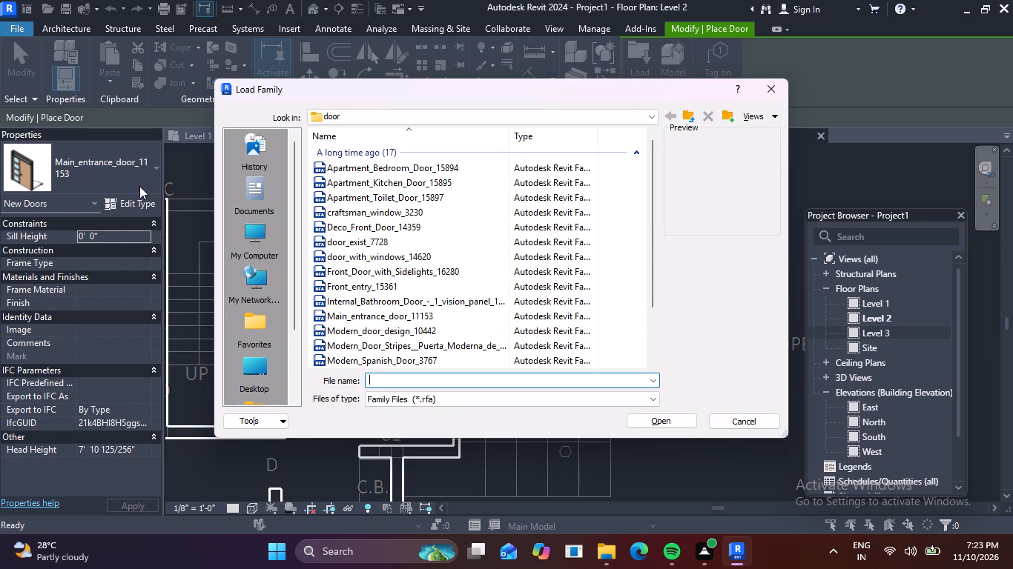
{"action": "left_click", "coordinate": [157, 169]}
{"action": "left_click", "coordinate": [771, 94]}
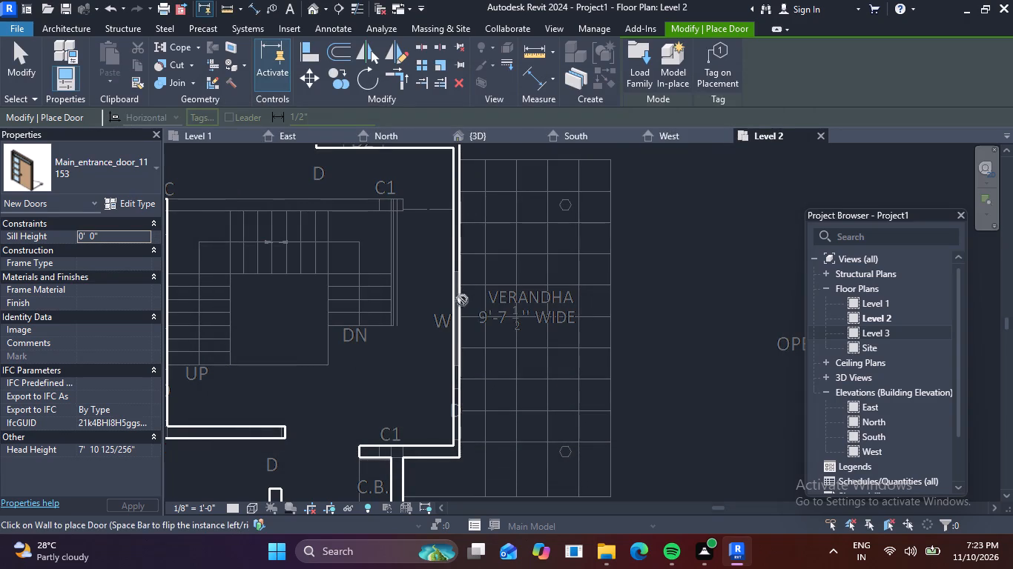
Place a Main_entrance_door_11153 door in the wall beside the 9'-7 1/2" wide verandha, about 9'-10 1/2" from each adjoining wall.
{"action": "left_click", "coordinate": [150, 167]}
{"action": "scroll", "coordinate": [53, 299], "scroll_direction": "down", "scroll_amount": 4}
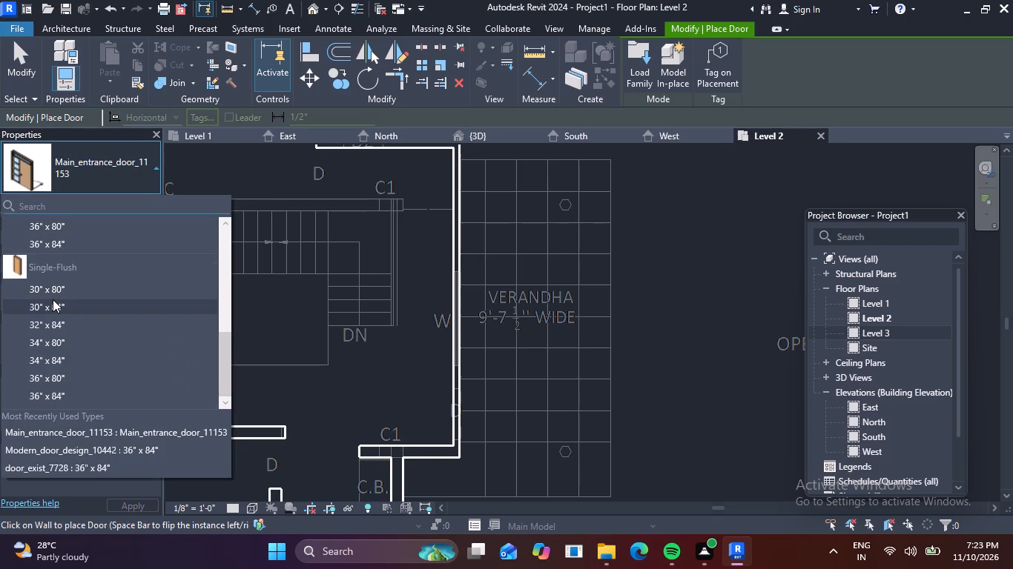
{"action": "scroll", "coordinate": [53, 299], "scroll_direction": "down", "scroll_amount": 7}
{"action": "scroll", "coordinate": [53, 299], "scroll_direction": "up", "scroll_amount": 9}
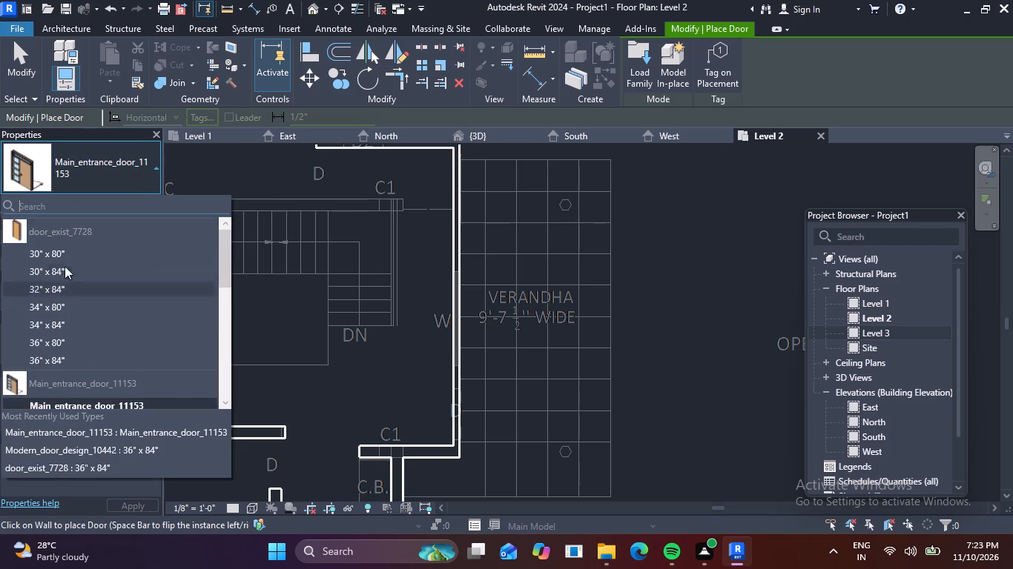
{"action": "scroll", "coordinate": [68, 256], "scroll_direction": "down", "scroll_amount": 1}
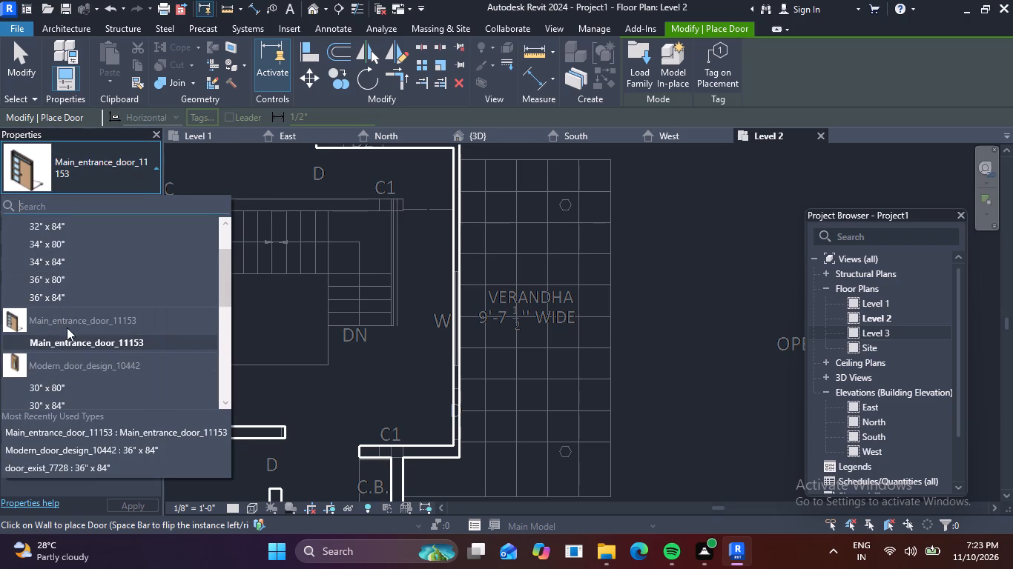
{"action": "left_click", "coordinate": [72, 322]}
{"action": "left_click", "coordinate": [66, 343]}
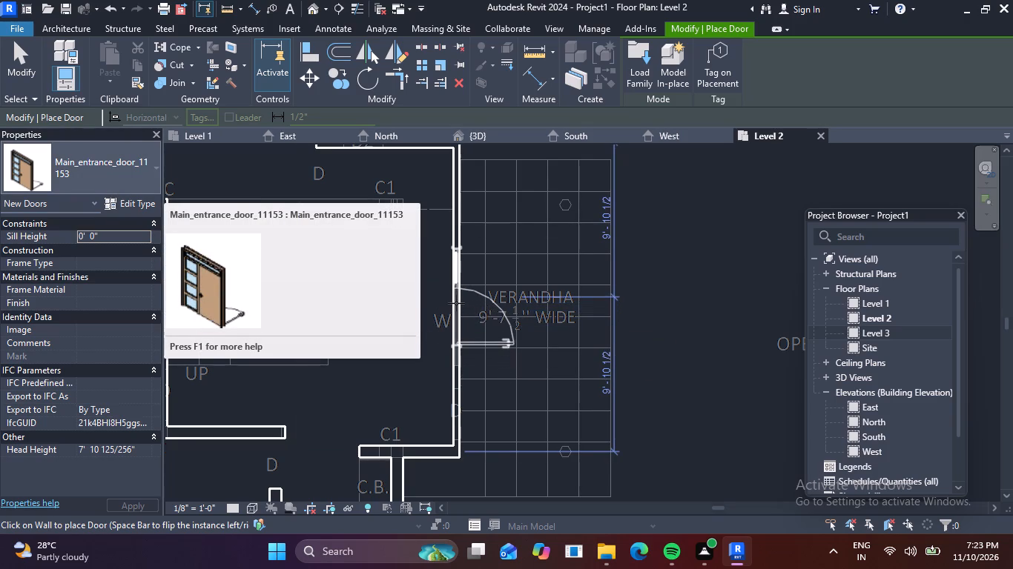
{"action": "left_click", "coordinate": [456, 303]}
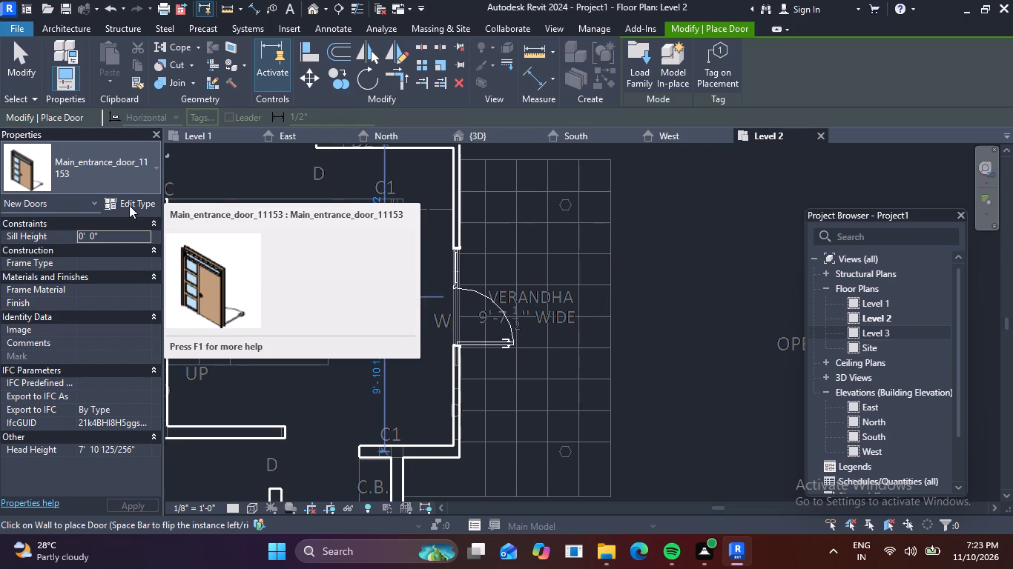
Place a Modern_door_design_10442 door, size 30" x 84", at the D1 mark in the kitchen's top wall.
{"action": "left_click", "coordinate": [142, 176]}
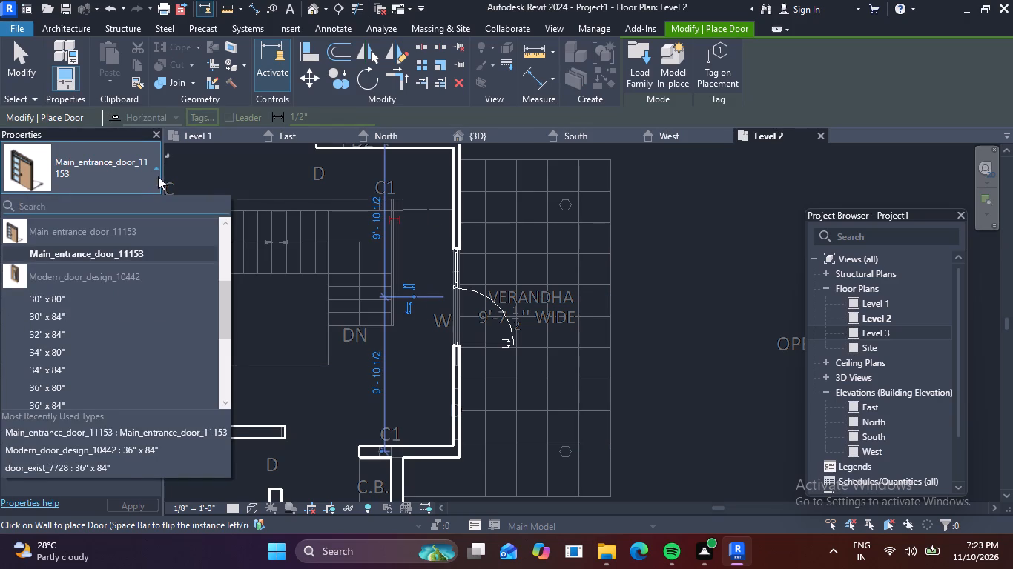
{"action": "left_click", "coordinate": [154, 173]}
{"action": "left_click", "coordinate": [154, 173]}
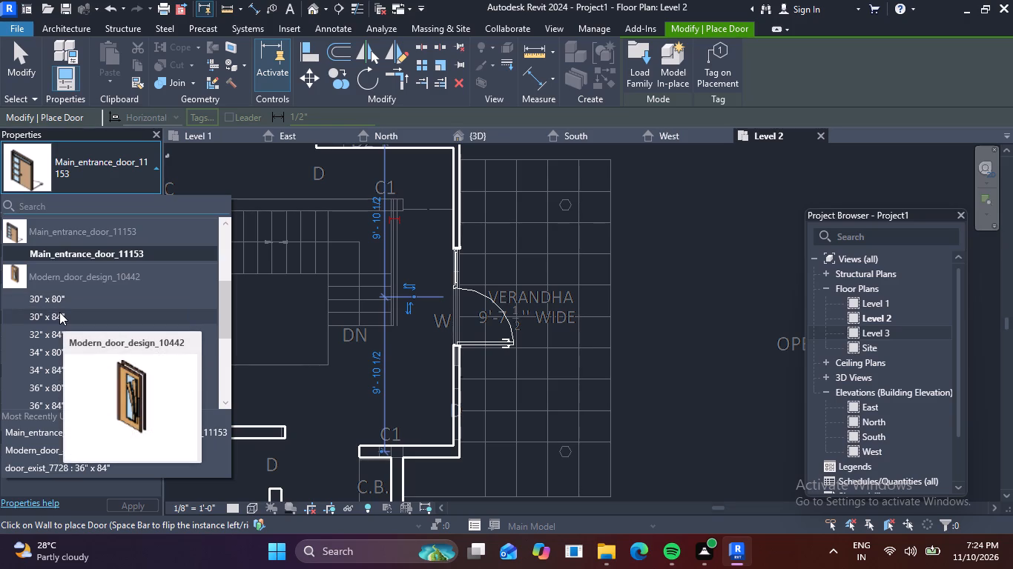
{"action": "left_click", "coordinate": [60, 317]}
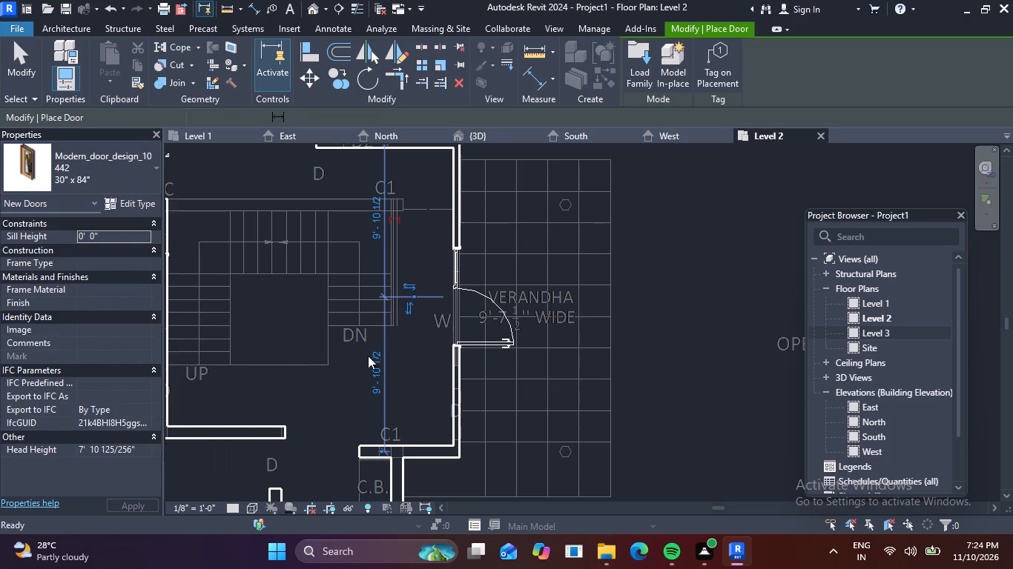
{"action": "scroll", "coordinate": [375, 356], "scroll_direction": "down", "scroll_amount": 4}
{"action": "middle_click_drag", "start_coordinate": [360, 362], "coordinate": [481, 307]}
{"action": "middle_click_drag", "start_coordinate": [462, 345], "coordinate": [436, 307]}
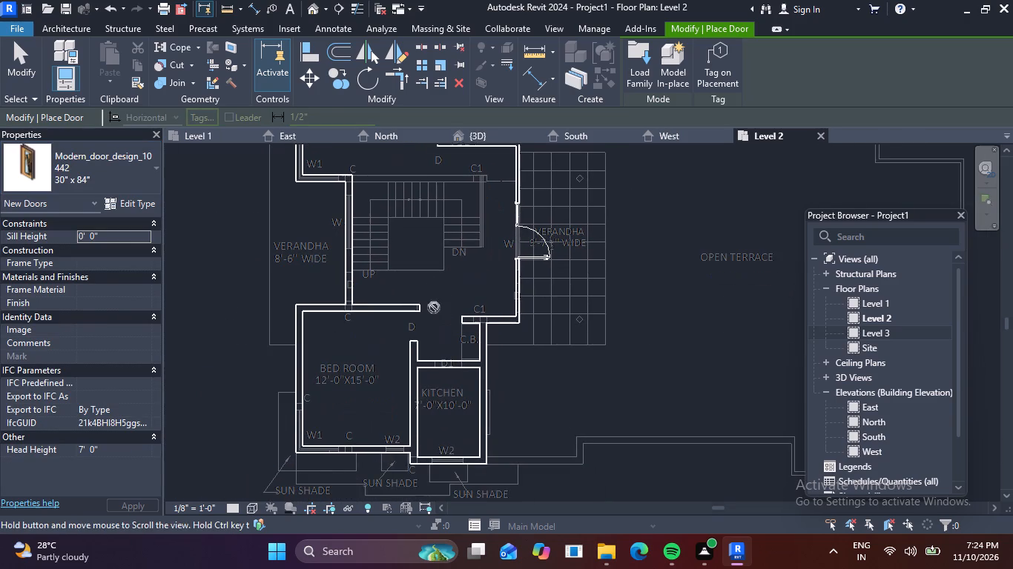
{"action": "left_click", "coordinate": [447, 372]}
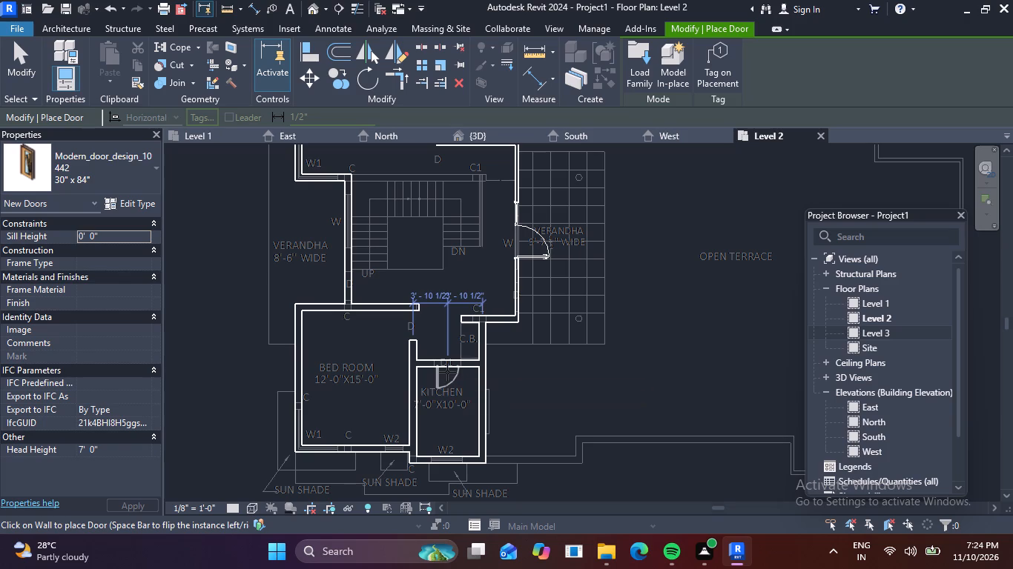
Place a 30" x 84" Modern_door_design_10442 door at the D2 mark in the toilet wall, swinging into the toilet.
{"action": "middle_click_drag", "start_coordinate": [428, 264], "coordinate": [400, 385]}
{"action": "scroll", "coordinate": [426, 300], "scroll_direction": "down", "scroll_amount": 1}
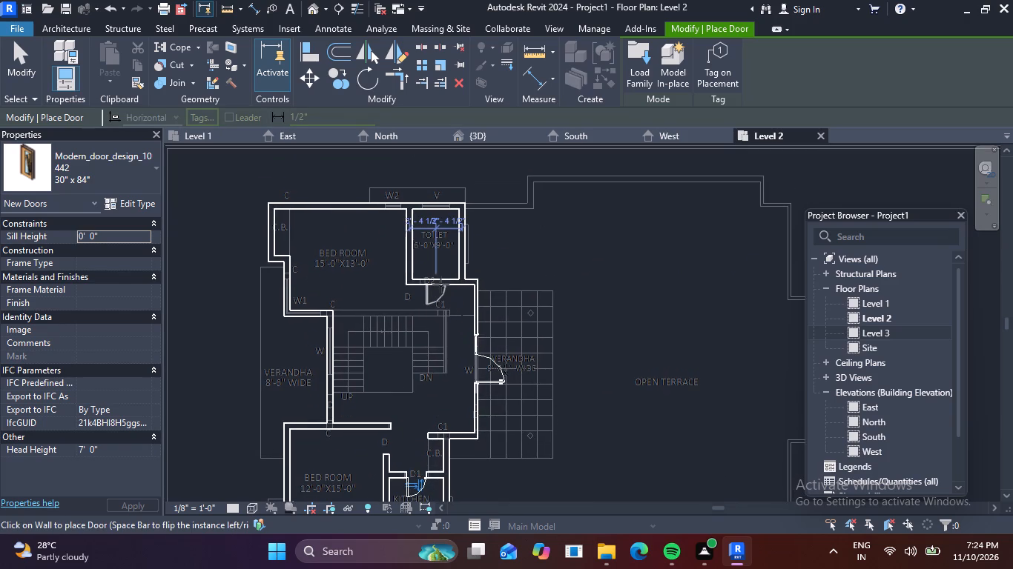
{"action": "left_click", "coordinate": [440, 280]}
Place a 30" x 84" Modern_door_design_10442 door at the D mark in the 8'-6" wide verandha's wall, about 3'-0" from the bedroom wall.
{"action": "scroll", "coordinate": [451, 378], "scroll_direction": "down", "scroll_amount": 2}
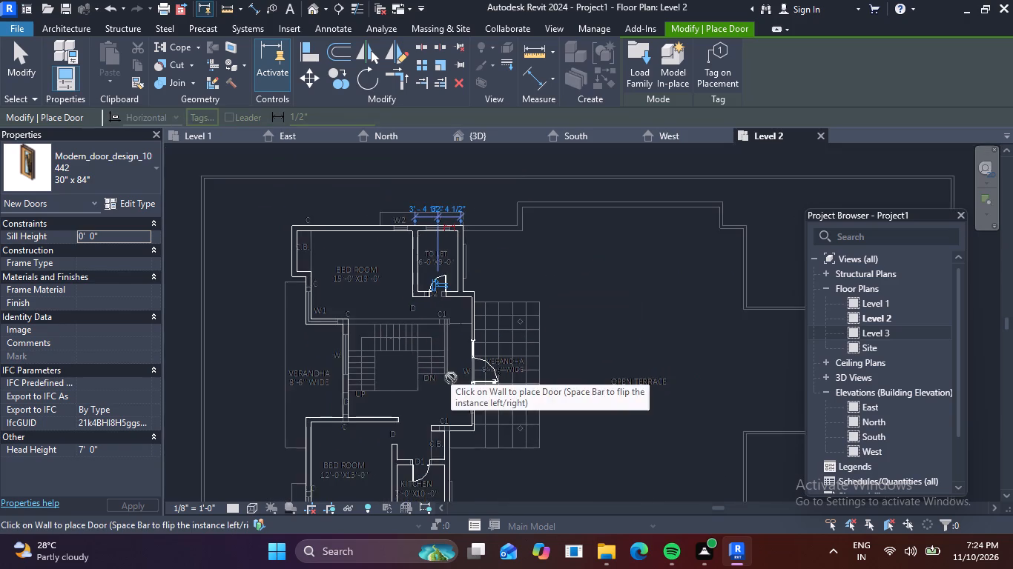
{"action": "middle_click_drag", "start_coordinate": [451, 378], "coordinate": [438, 296]}
{"action": "scroll", "coordinate": [341, 323], "scroll_direction": "up", "scroll_amount": 4}
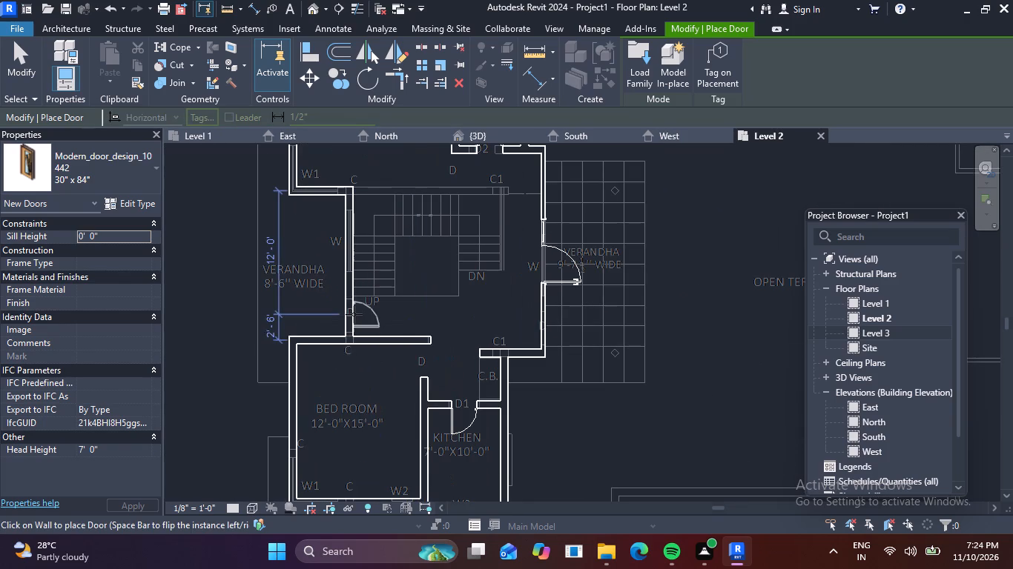
{"action": "left_click", "coordinate": [346, 310]}
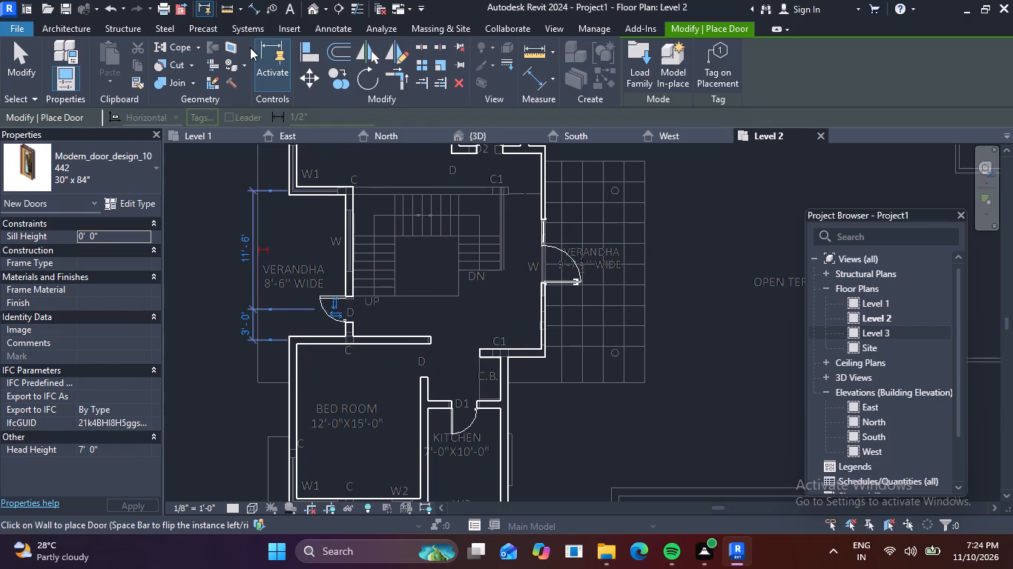
Place a 24"X48" Window-Casement-Double at the W2 mark in the 12'-0"X15'-0" bedroom's lower wall, about 2'-0" from the kitchen wall.
{"action": "left_click", "coordinate": [60, 28]}
{"action": "left_click", "coordinate": [128, 68]}
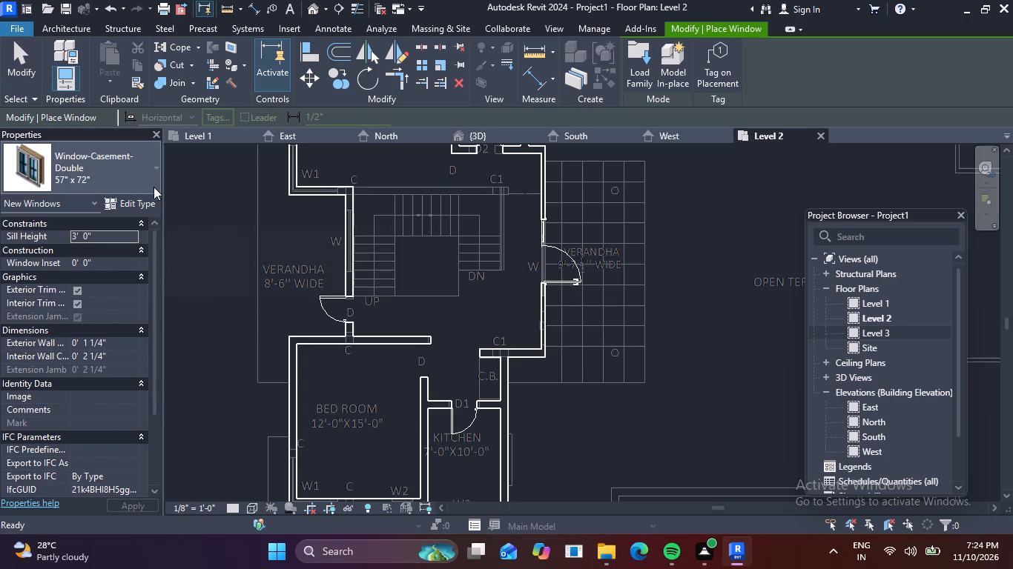
{"action": "scroll", "coordinate": [397, 250], "scroll_direction": "down", "scroll_amount": 2}
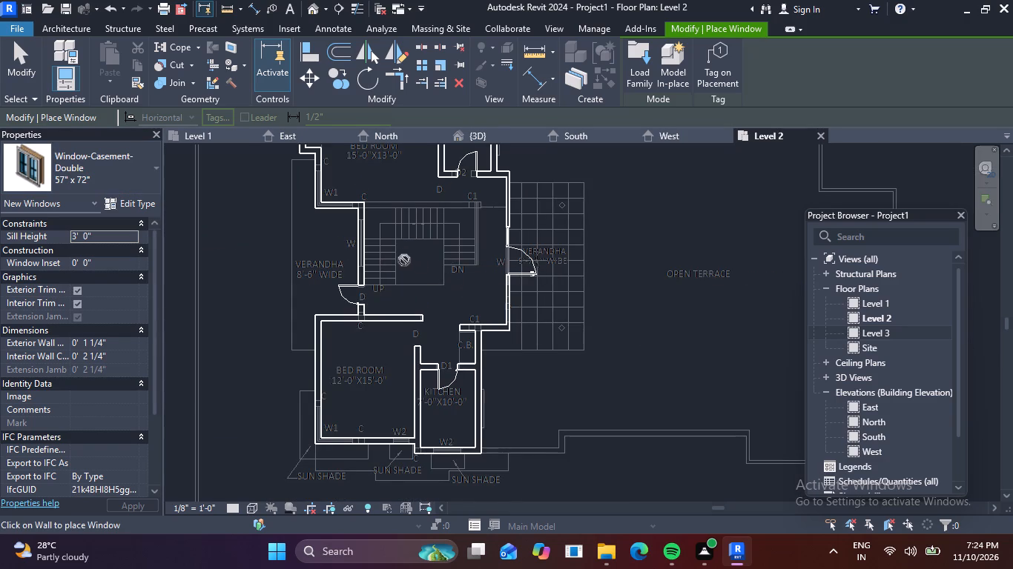
{"action": "middle_click_drag", "start_coordinate": [372, 436], "coordinate": [202, 362]}
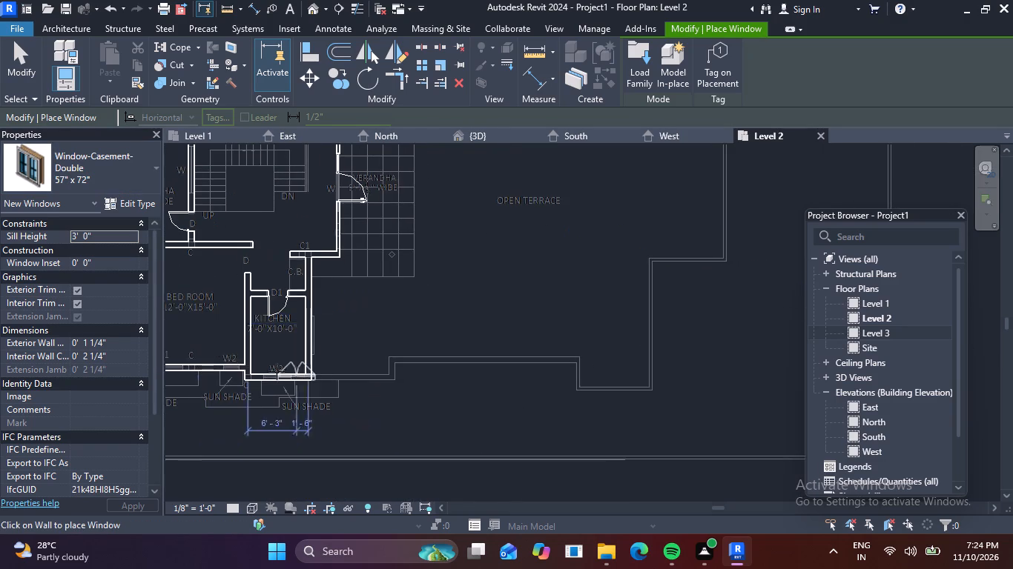
{"action": "scroll", "coordinate": [208, 353], "scroll_direction": "up", "scroll_amount": 8}
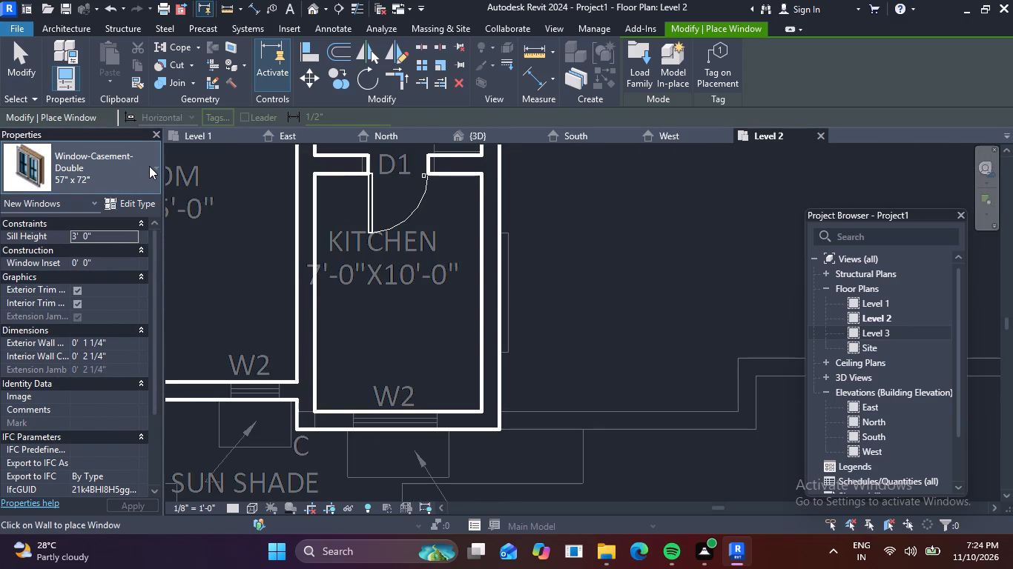
{"action": "left_click", "coordinate": [149, 166]}
{"action": "scroll", "coordinate": [80, 249], "scroll_direction": "up", "scroll_amount": 2}
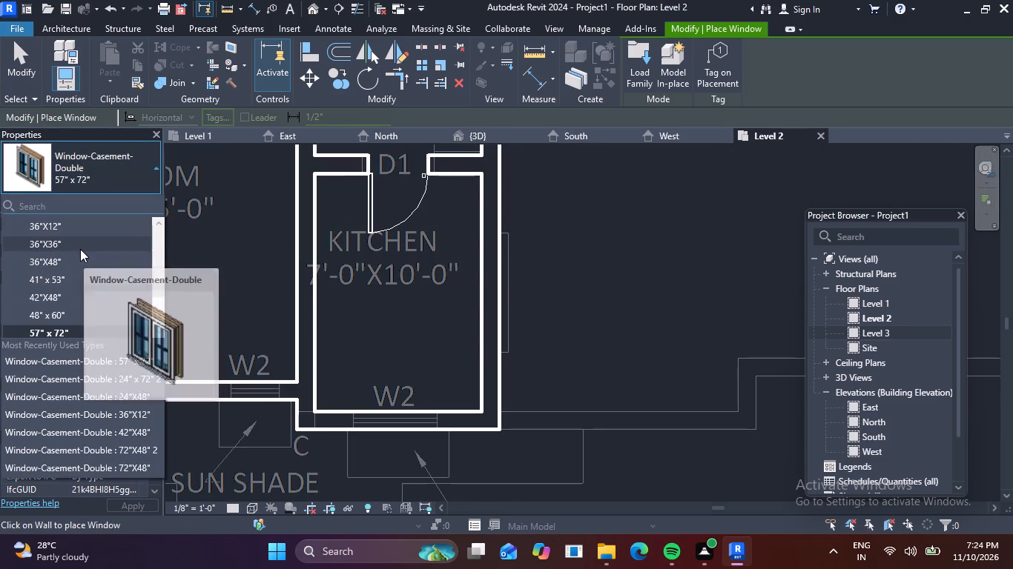
{"action": "scroll", "coordinate": [105, 263], "scroll_direction": "up", "scroll_amount": 2}
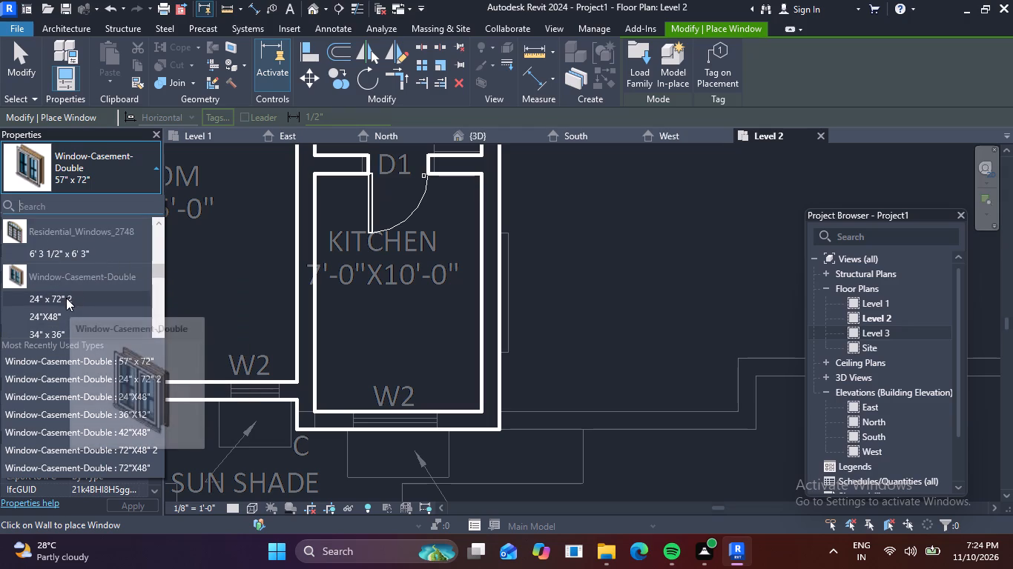
{"action": "scroll", "coordinate": [86, 295], "scroll_direction": "down", "scroll_amount": 1}
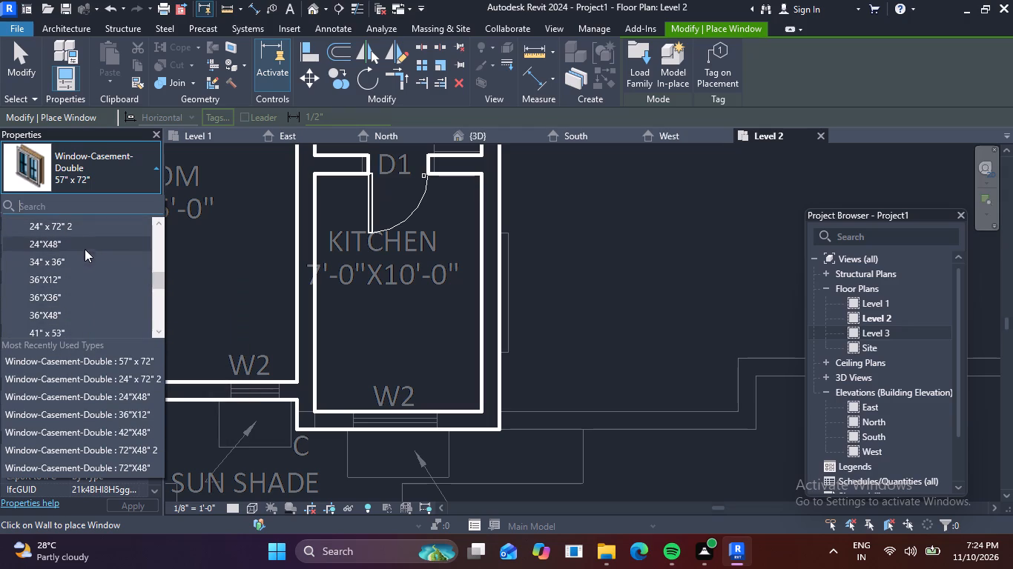
{"action": "left_click", "coordinate": [62, 245]}
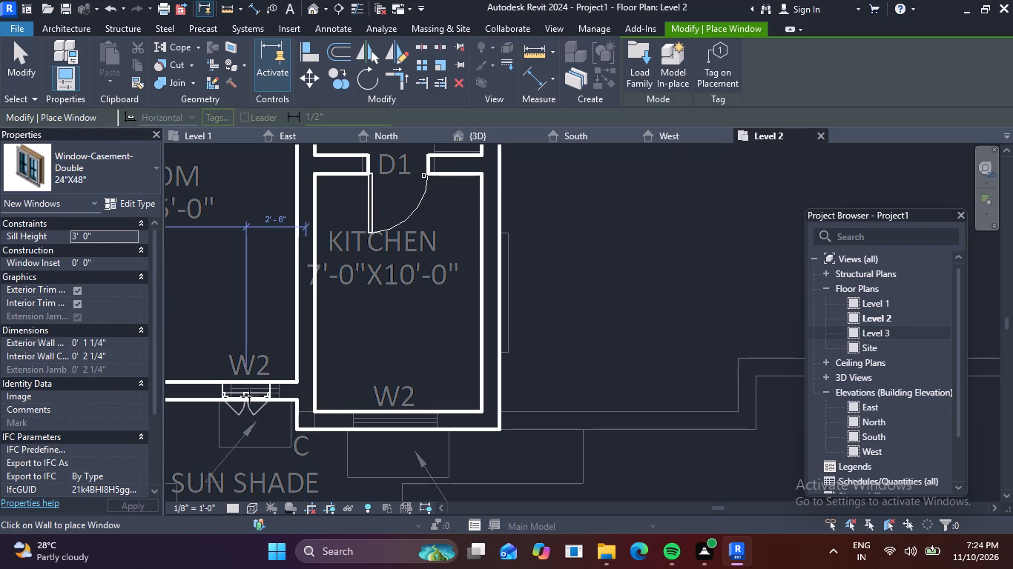
{"action": "left_click", "coordinate": [261, 396]}
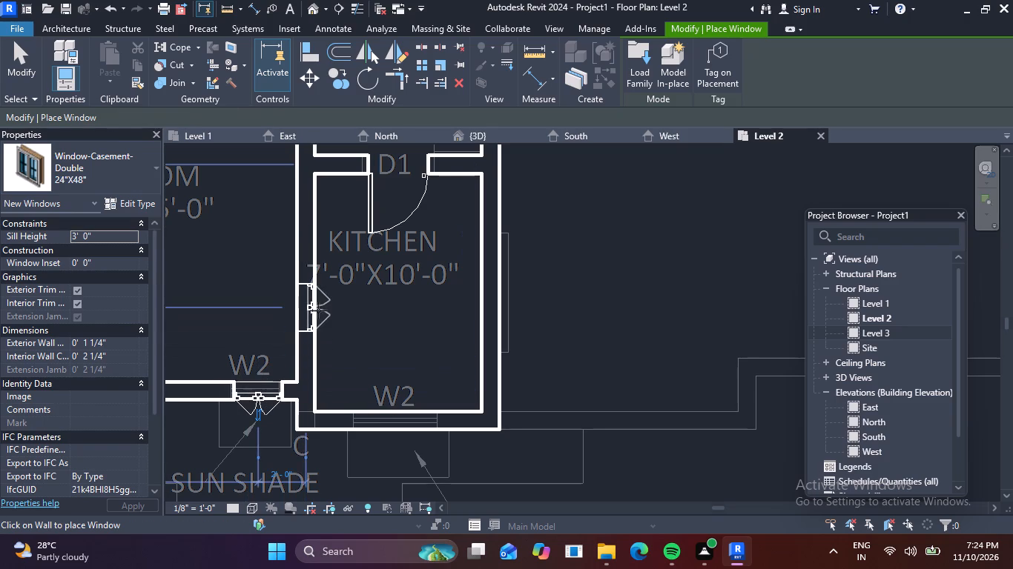
Place a 24"X48" Window-Casement-Double at the W2 mark in the 15'-0"X13'-0" bedroom's upper wall, about 2'-0" from the toilet wall.
{"action": "scroll", "coordinate": [311, 304], "scroll_direction": "down", "scroll_amount": 2}
{"action": "middle_click_drag", "start_coordinate": [271, 269], "coordinate": [306, 433]}
{"action": "scroll", "coordinate": [247, 305], "scroll_direction": "down", "scroll_amount": 4}
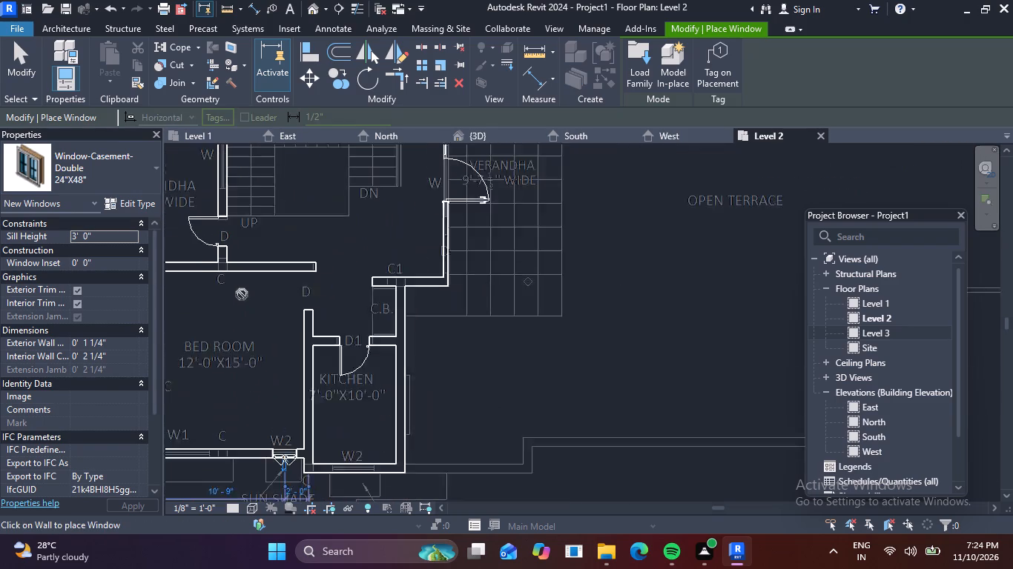
{"action": "scroll", "coordinate": [343, 241], "scroll_direction": "down", "scroll_amount": 1}
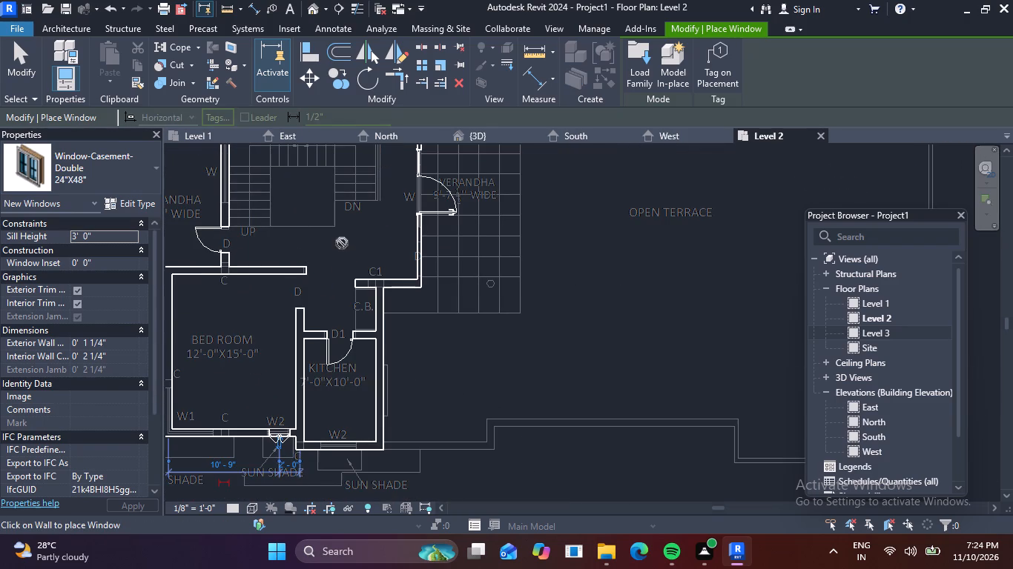
{"action": "middle_click_drag", "start_coordinate": [338, 244], "coordinate": [399, 288]}
{"action": "middle_click_drag", "start_coordinate": [355, 242], "coordinate": [387, 319]}
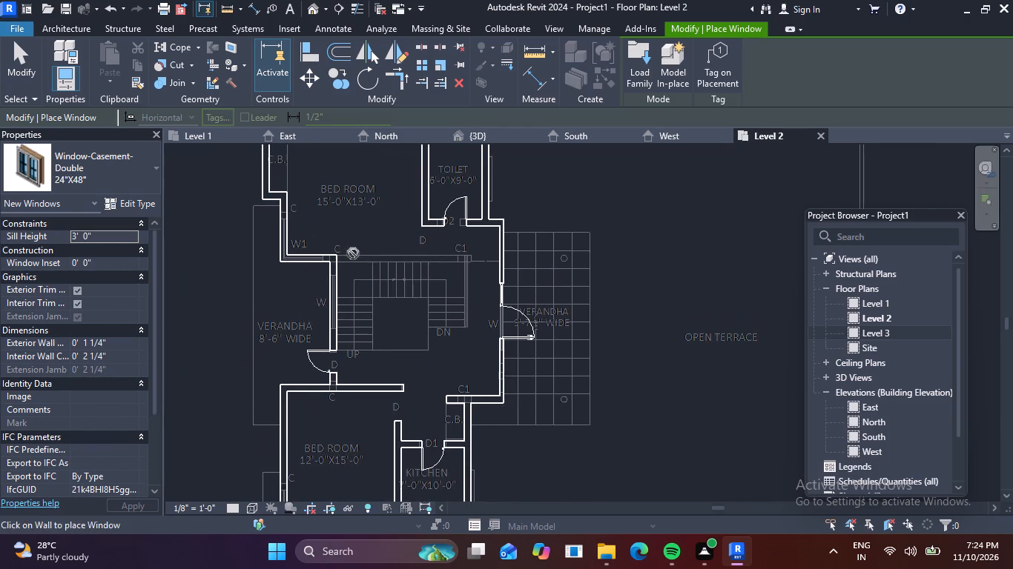
{"action": "middle_click_drag", "start_coordinate": [353, 253], "coordinate": [380, 330]}
{"action": "scroll", "coordinate": [448, 218], "scroll_direction": "up", "scroll_amount": 3}
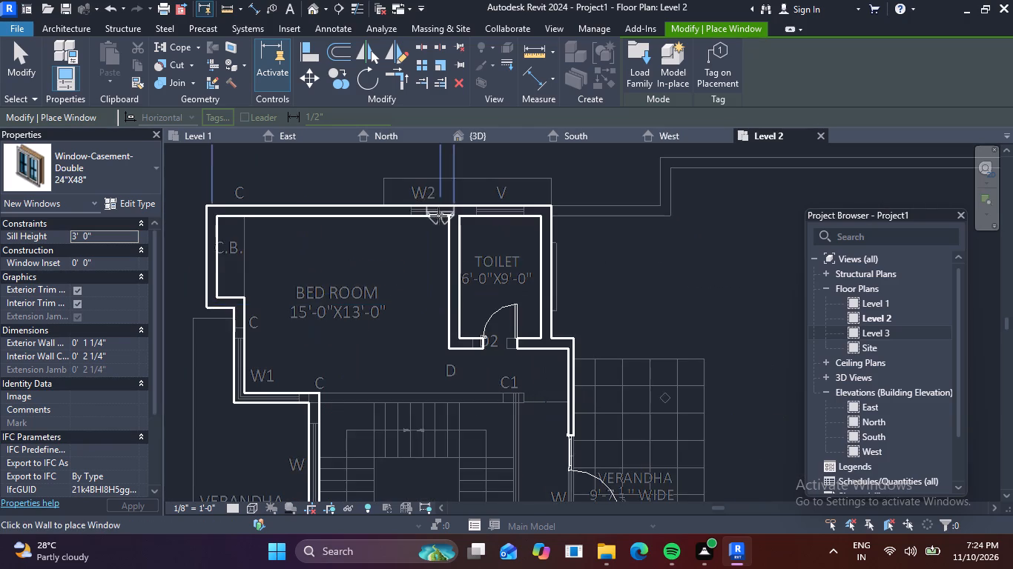
{"action": "scroll", "coordinate": [438, 216], "scroll_direction": "up", "scroll_amount": 4}
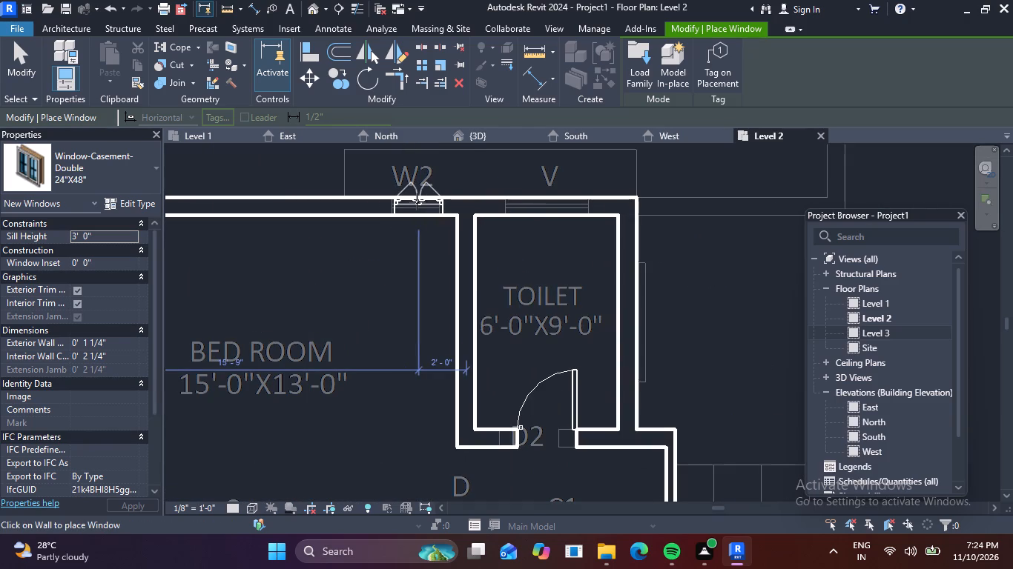
{"action": "left_click", "coordinate": [417, 202]}
Place a 36"X48" Window-Casement-Double at the V mark in the toilet's outer wall, about 3'-4 1/2" from each side wall.
{"action": "scroll", "coordinate": [477, 247], "scroll_direction": "down", "scroll_amount": 4}
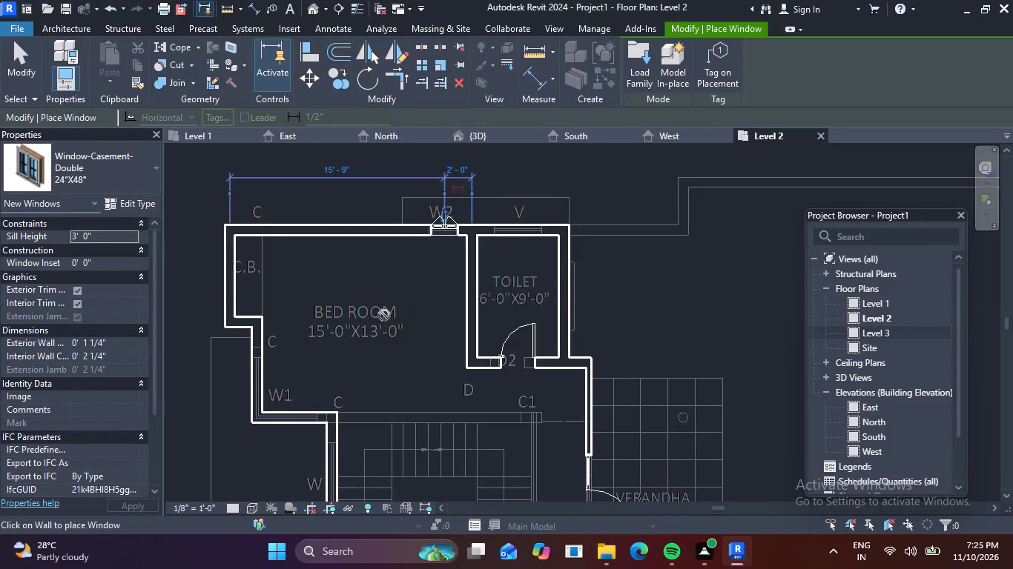
{"action": "middle_click_drag", "start_coordinate": [430, 346], "coordinate": [433, 173]}
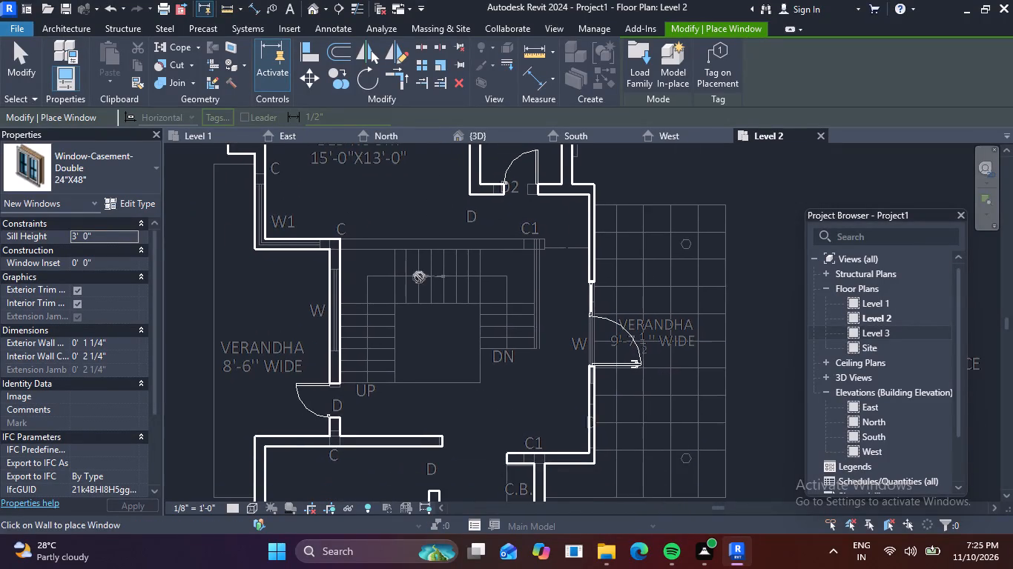
{"action": "middle_click_drag", "start_coordinate": [392, 335], "coordinate": [406, 161]}
{"action": "middle_click_drag", "start_coordinate": [416, 273], "coordinate": [420, 174]}
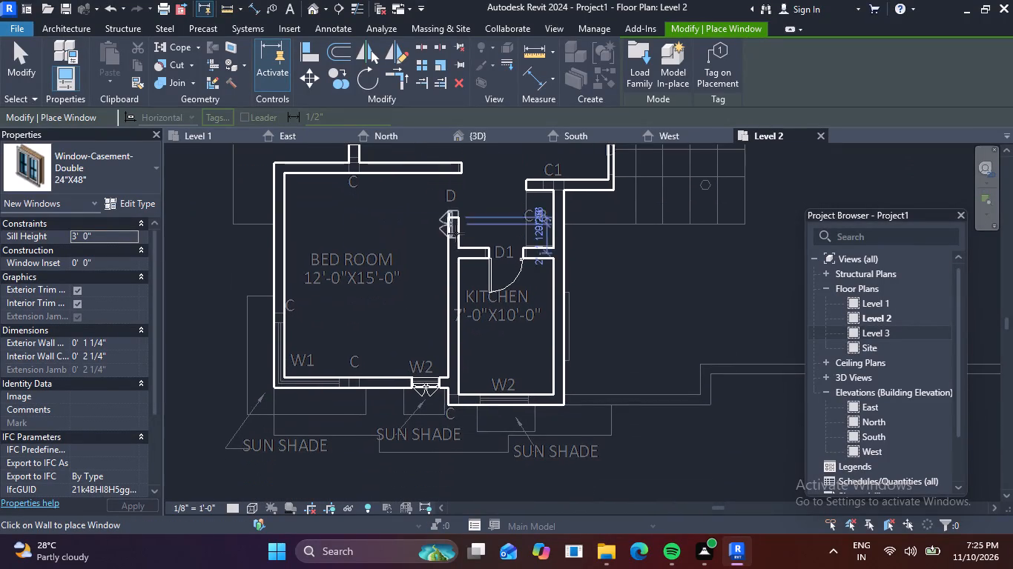
{"action": "scroll", "coordinate": [510, 278], "scroll_direction": "down", "scroll_amount": 2}
{"action": "middle_click_drag", "start_coordinate": [501, 298], "coordinate": [386, 390]}
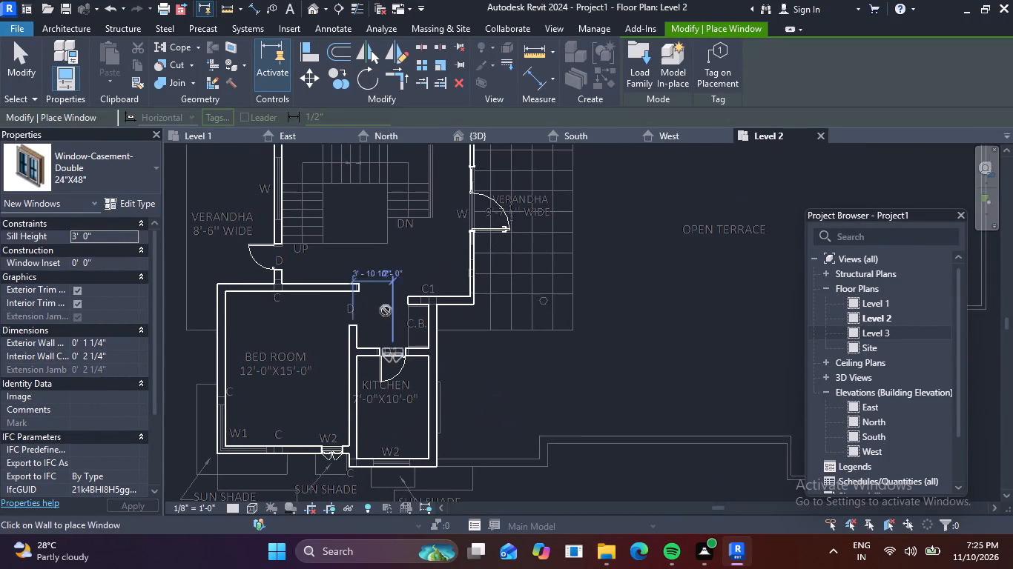
{"action": "middle_click_drag", "start_coordinate": [398, 244], "coordinate": [443, 445]}
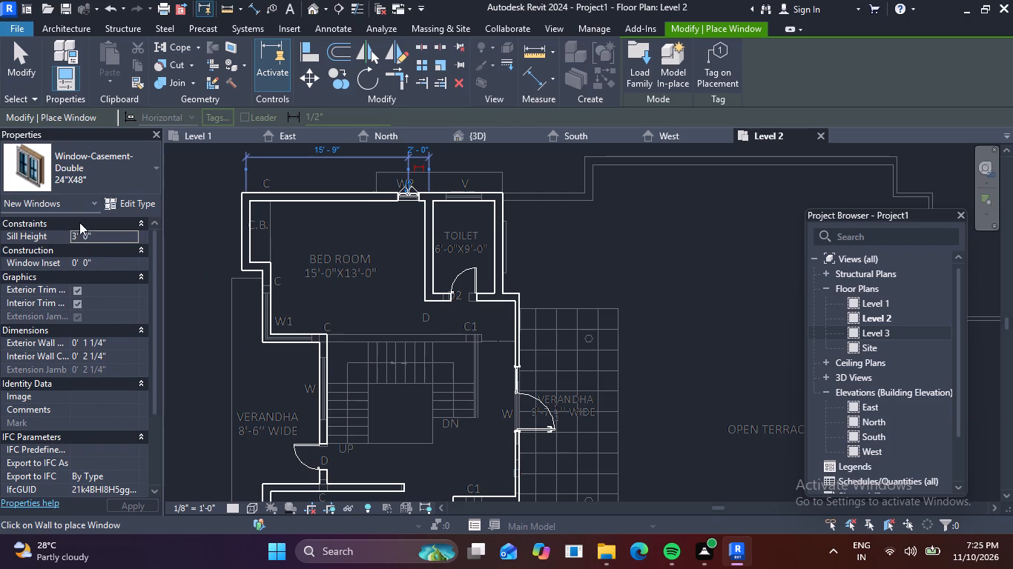
{"action": "left_click", "coordinate": [156, 170]}
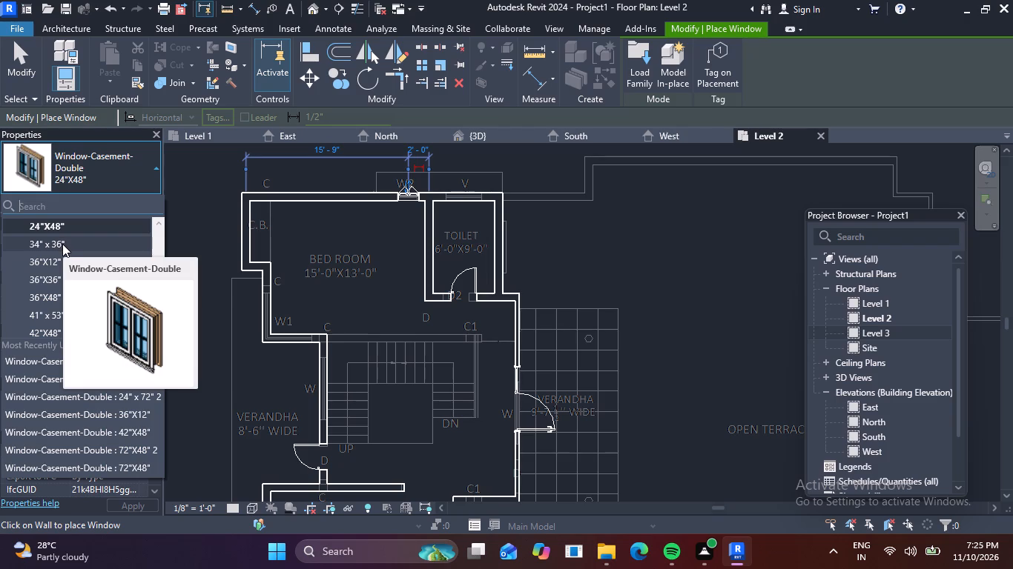
{"action": "left_click", "coordinate": [62, 244]}
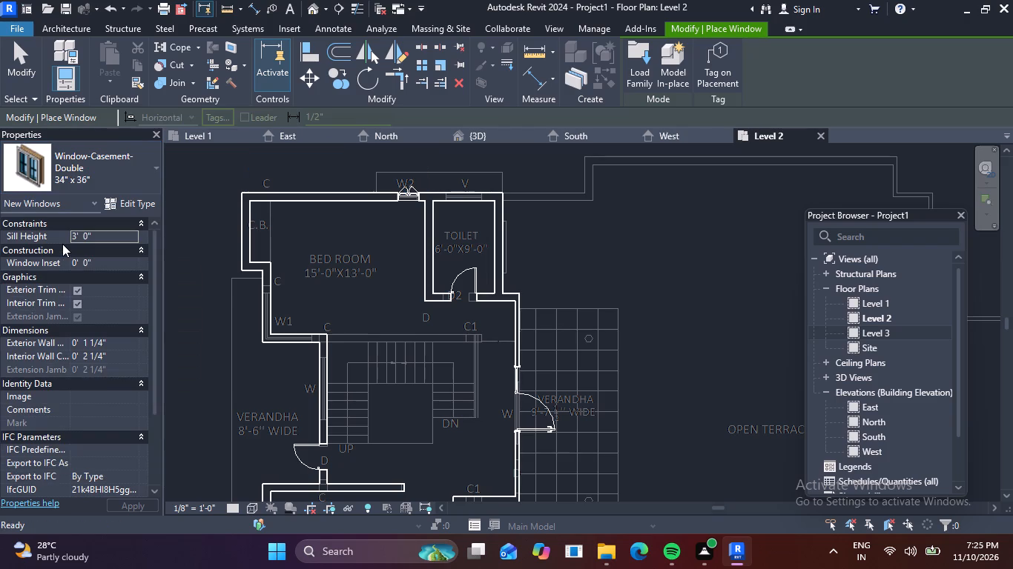
{"action": "left_click", "coordinate": [154, 177]}
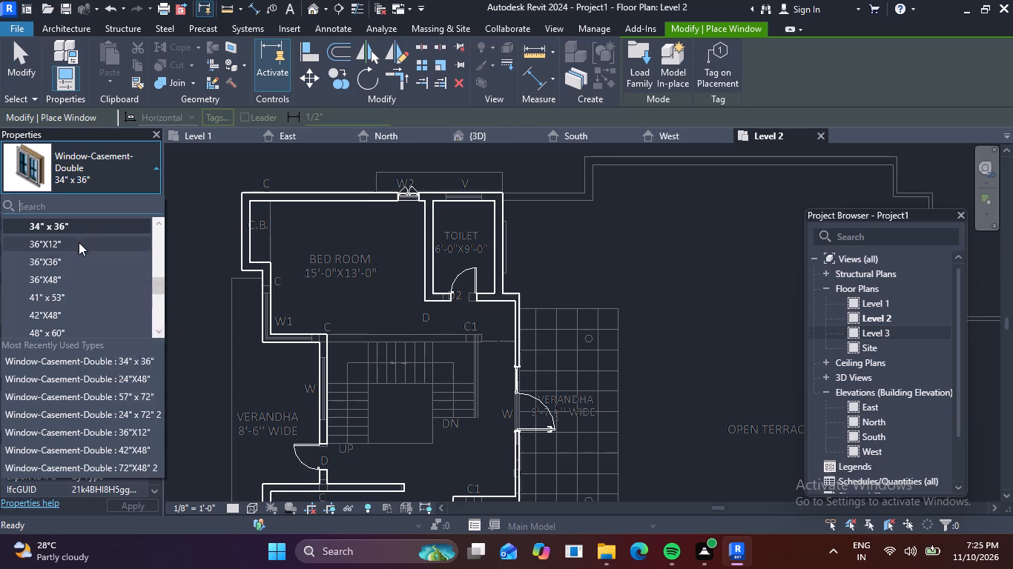
{"action": "left_click", "coordinate": [67, 275]}
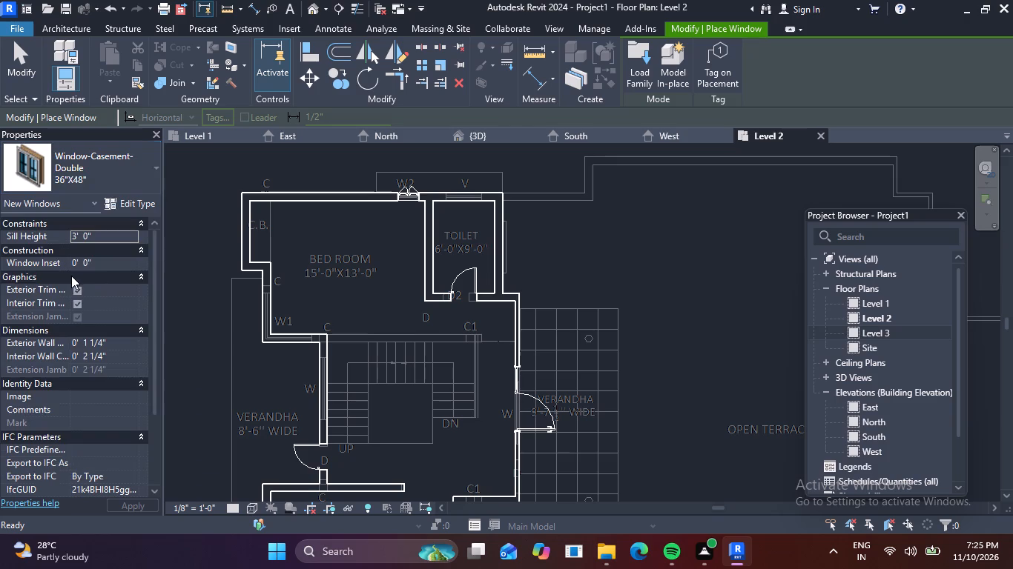
{"action": "left_click", "coordinate": [462, 191]}
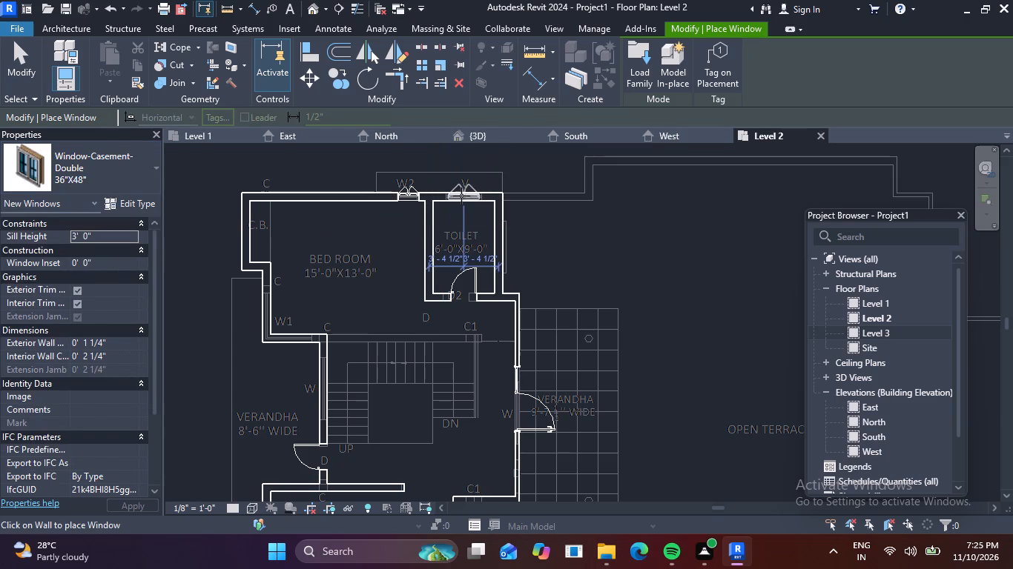
Place a 36"X48" Window-Casement-Double at the W2 mark in the kitchen's lower wall, about 3'-10 1/2" from each side wall.
{"action": "scroll", "coordinate": [360, 356], "scroll_direction": "down", "scroll_amount": 2}
{"action": "middle_click_drag", "start_coordinate": [406, 403], "coordinate": [460, 169]}
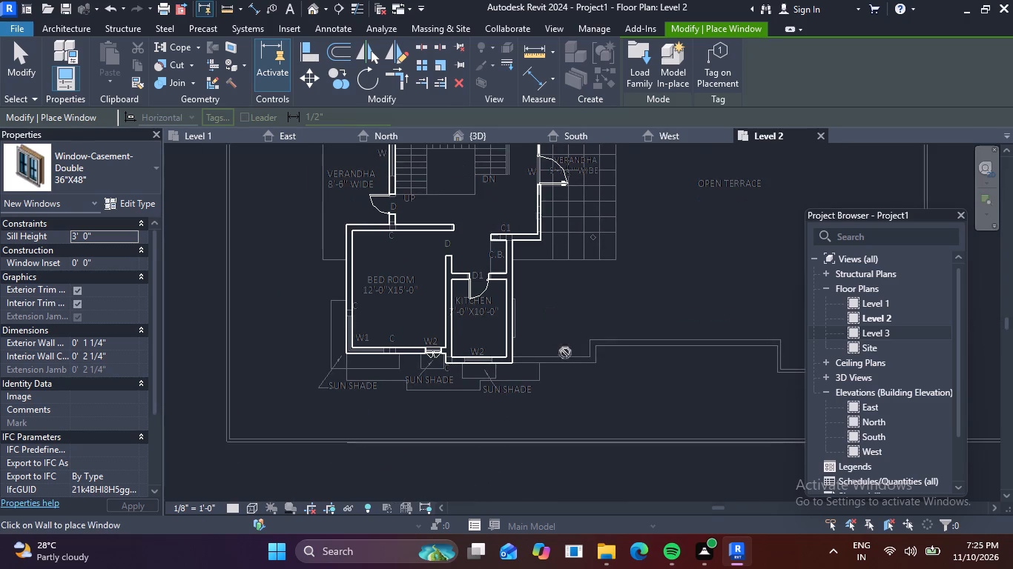
{"action": "scroll", "coordinate": [486, 382], "scroll_direction": "up", "scroll_amount": 4}
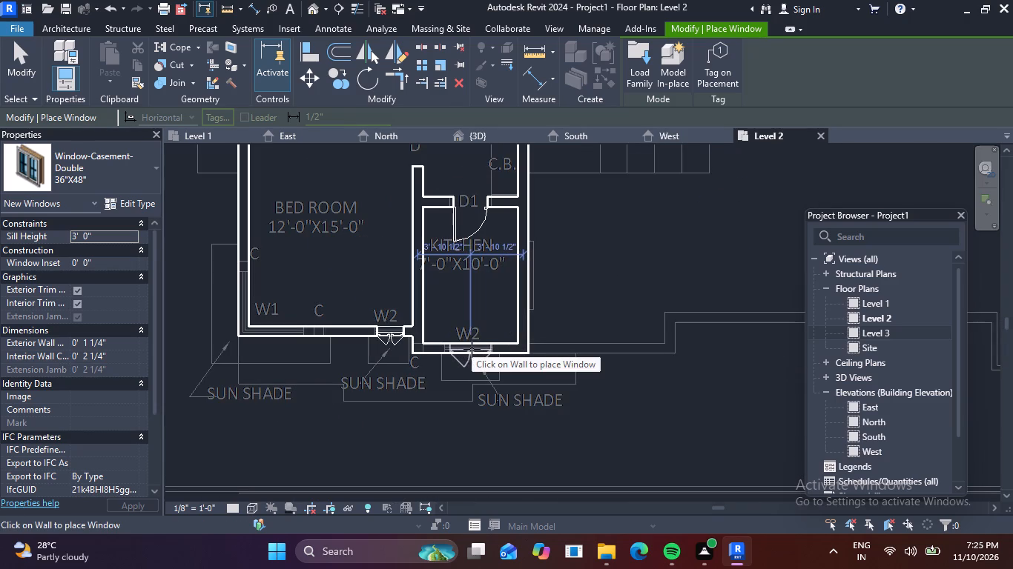
{"action": "left_click", "coordinate": [472, 349]}
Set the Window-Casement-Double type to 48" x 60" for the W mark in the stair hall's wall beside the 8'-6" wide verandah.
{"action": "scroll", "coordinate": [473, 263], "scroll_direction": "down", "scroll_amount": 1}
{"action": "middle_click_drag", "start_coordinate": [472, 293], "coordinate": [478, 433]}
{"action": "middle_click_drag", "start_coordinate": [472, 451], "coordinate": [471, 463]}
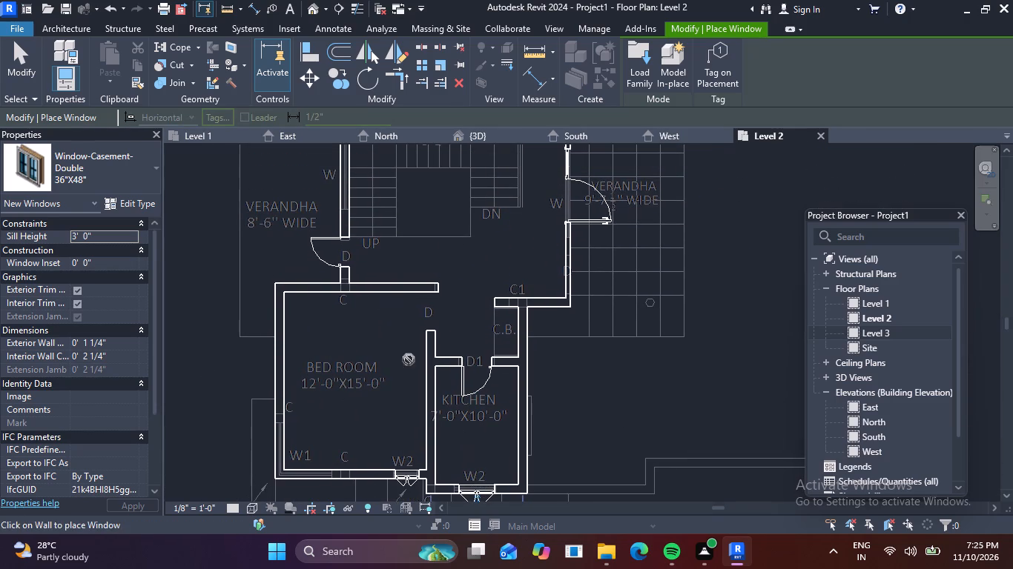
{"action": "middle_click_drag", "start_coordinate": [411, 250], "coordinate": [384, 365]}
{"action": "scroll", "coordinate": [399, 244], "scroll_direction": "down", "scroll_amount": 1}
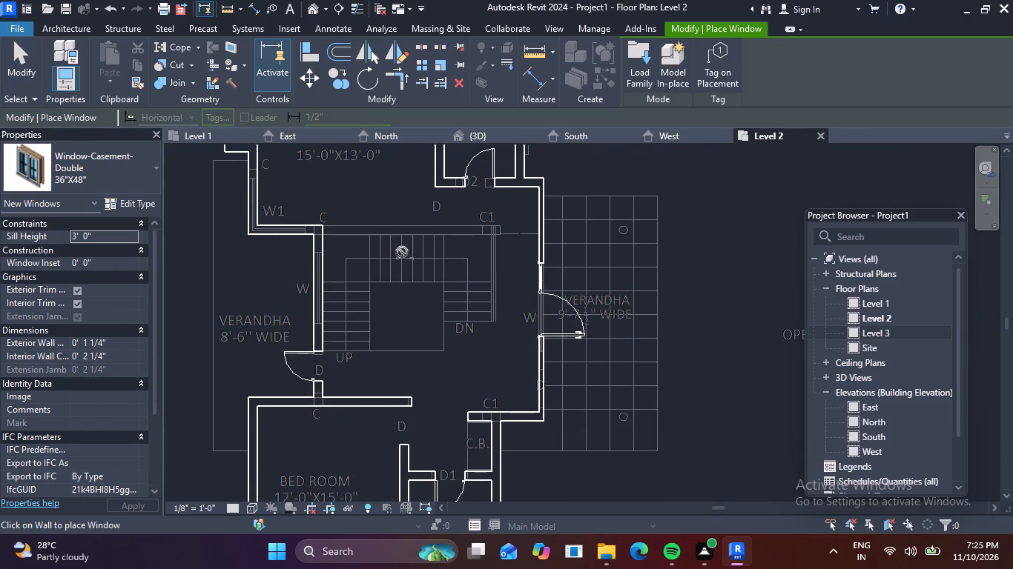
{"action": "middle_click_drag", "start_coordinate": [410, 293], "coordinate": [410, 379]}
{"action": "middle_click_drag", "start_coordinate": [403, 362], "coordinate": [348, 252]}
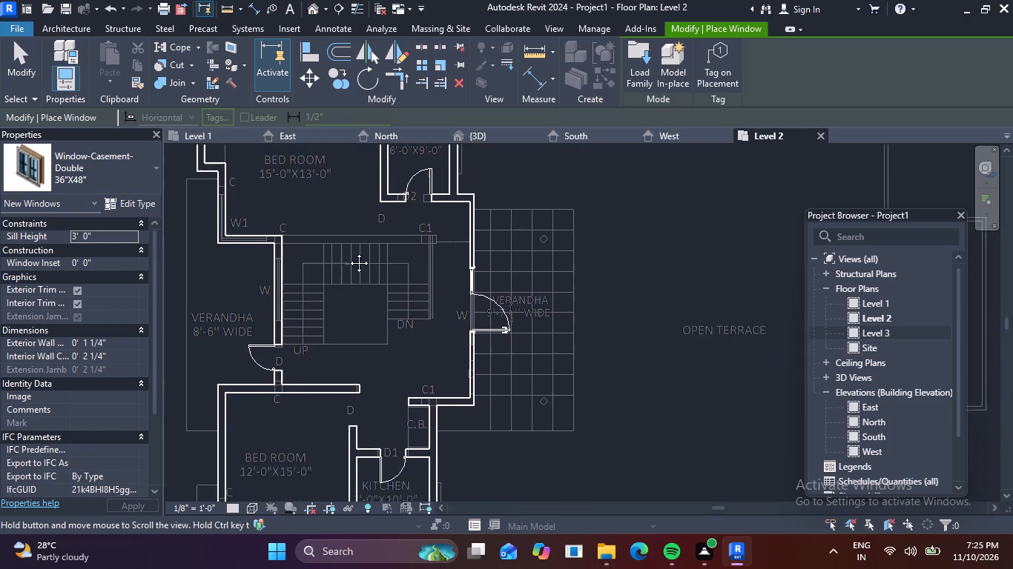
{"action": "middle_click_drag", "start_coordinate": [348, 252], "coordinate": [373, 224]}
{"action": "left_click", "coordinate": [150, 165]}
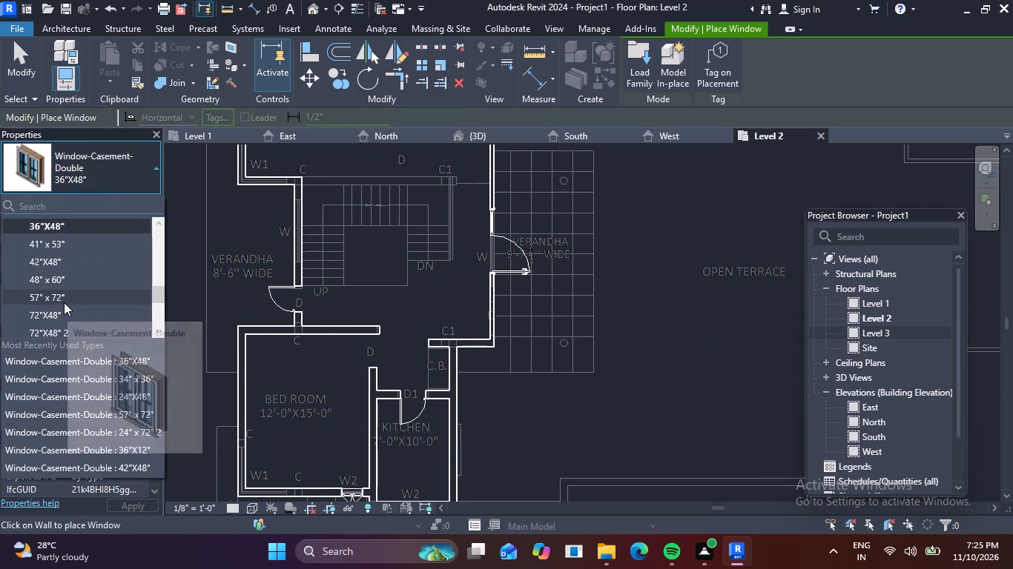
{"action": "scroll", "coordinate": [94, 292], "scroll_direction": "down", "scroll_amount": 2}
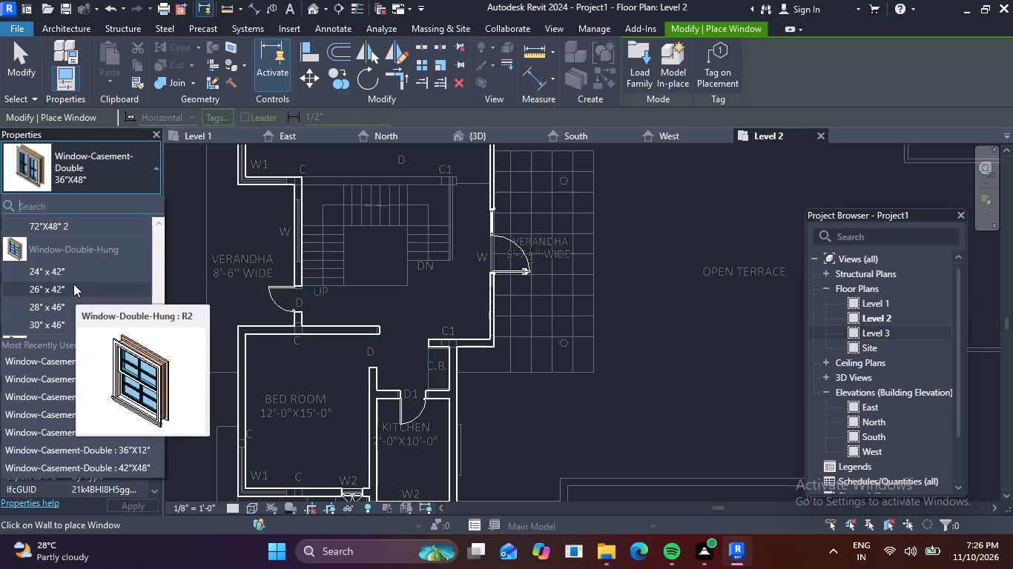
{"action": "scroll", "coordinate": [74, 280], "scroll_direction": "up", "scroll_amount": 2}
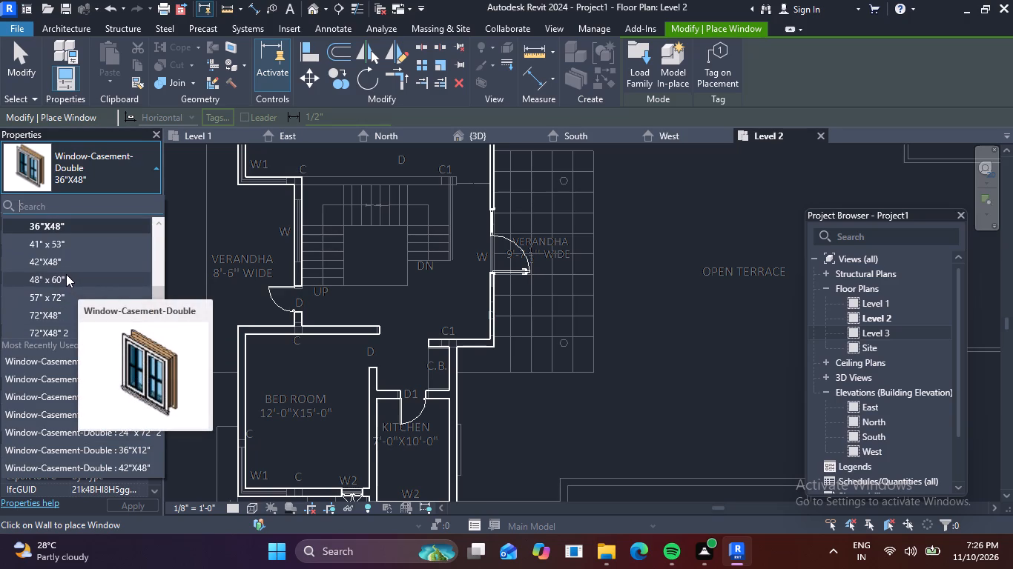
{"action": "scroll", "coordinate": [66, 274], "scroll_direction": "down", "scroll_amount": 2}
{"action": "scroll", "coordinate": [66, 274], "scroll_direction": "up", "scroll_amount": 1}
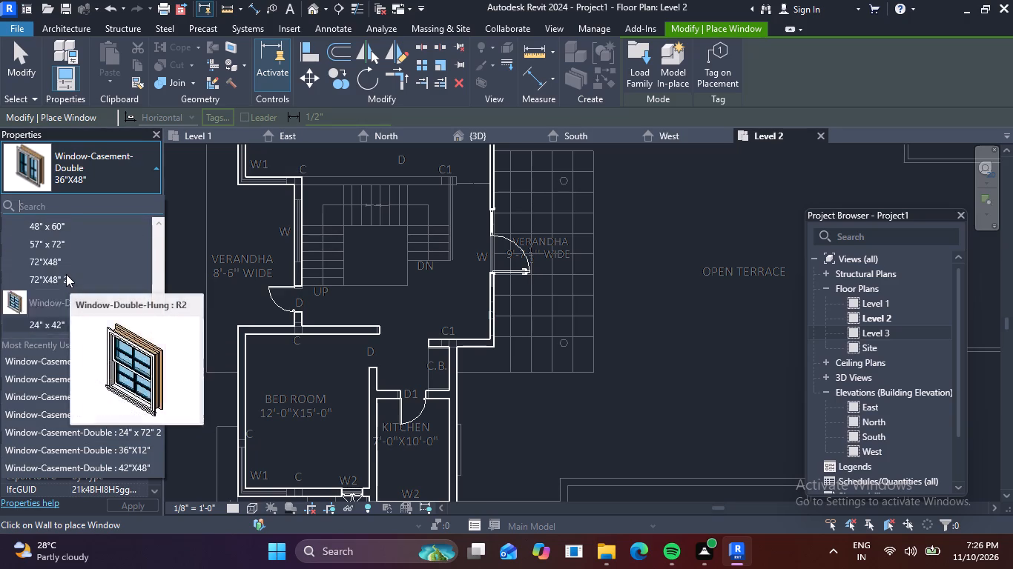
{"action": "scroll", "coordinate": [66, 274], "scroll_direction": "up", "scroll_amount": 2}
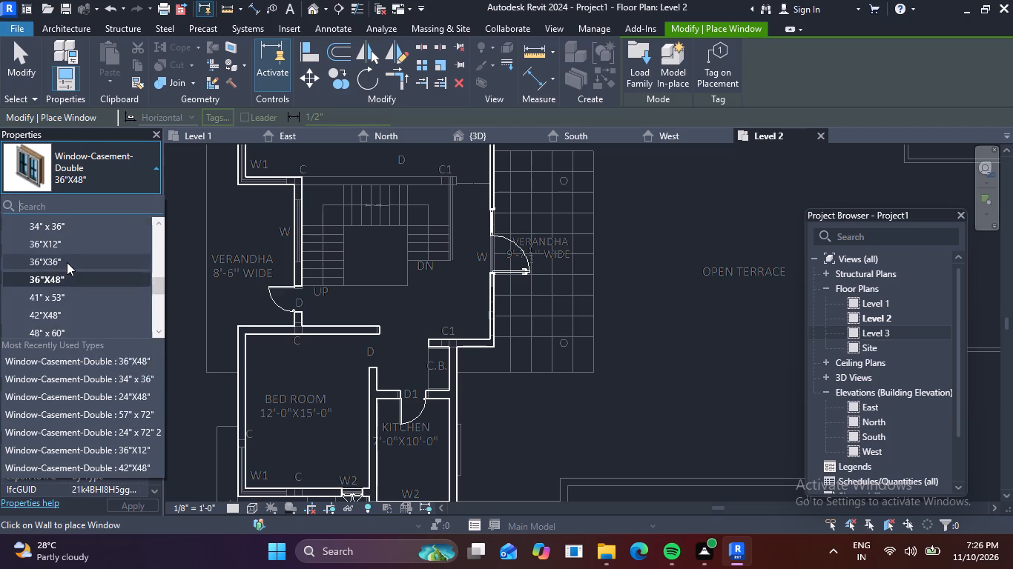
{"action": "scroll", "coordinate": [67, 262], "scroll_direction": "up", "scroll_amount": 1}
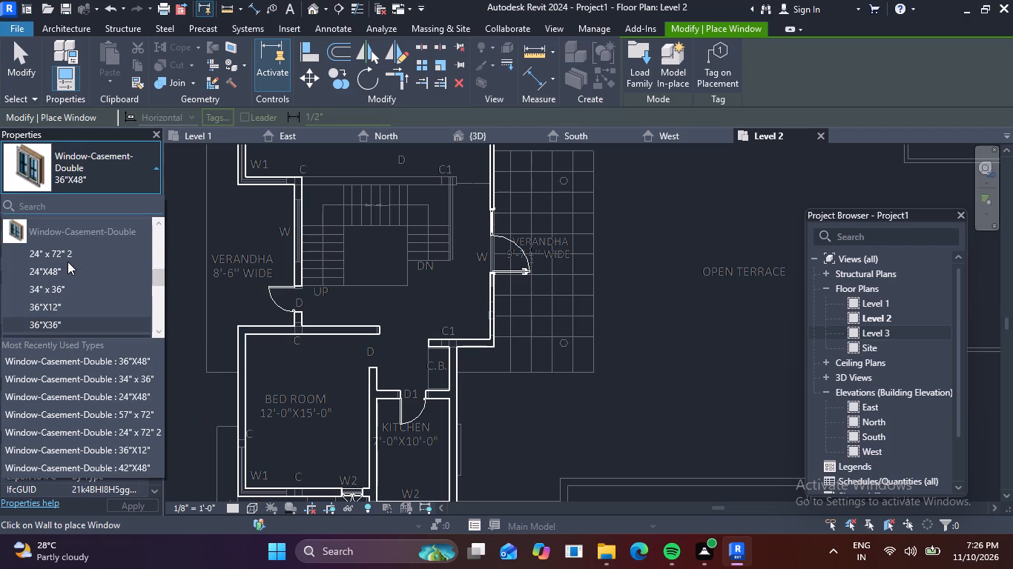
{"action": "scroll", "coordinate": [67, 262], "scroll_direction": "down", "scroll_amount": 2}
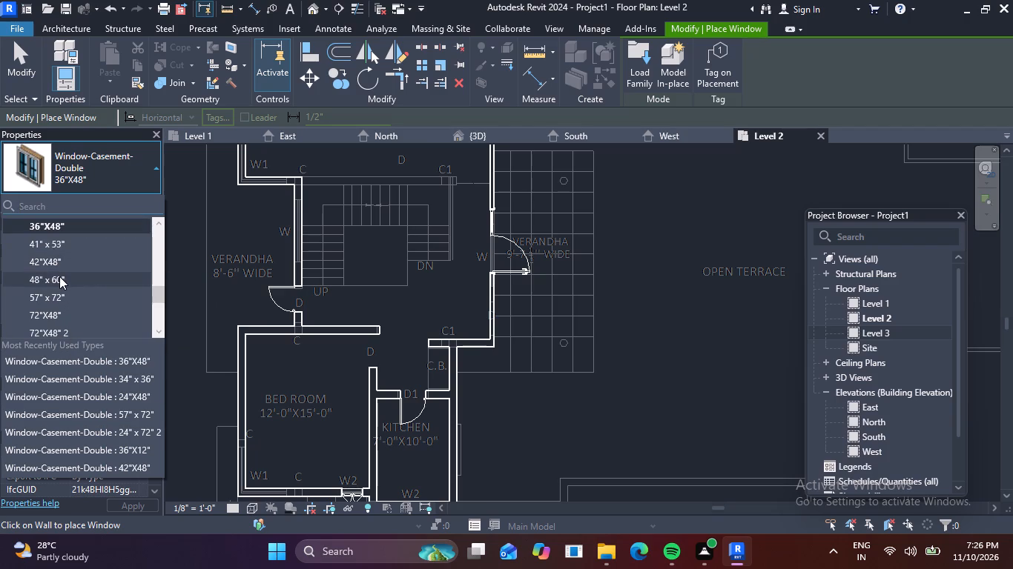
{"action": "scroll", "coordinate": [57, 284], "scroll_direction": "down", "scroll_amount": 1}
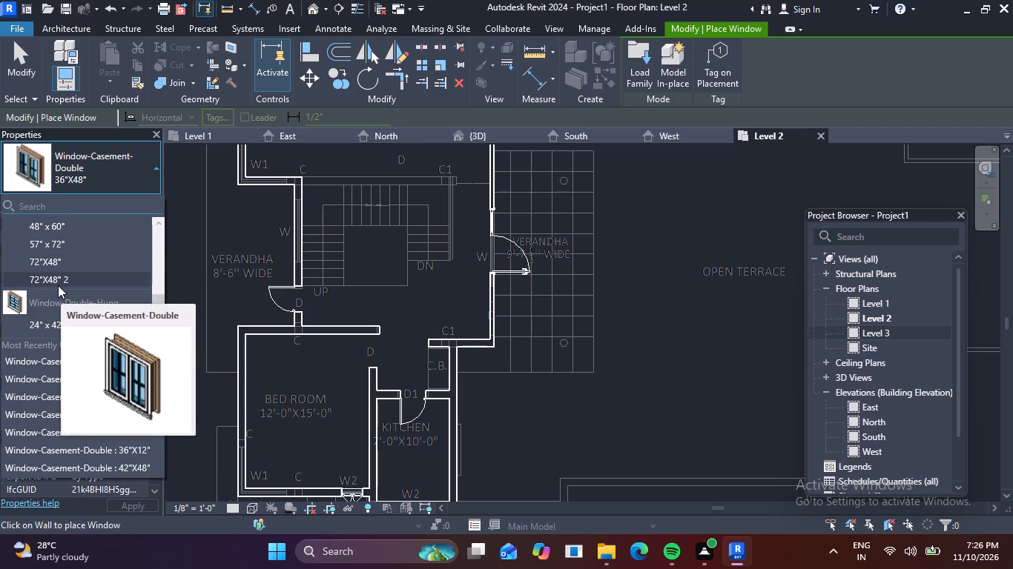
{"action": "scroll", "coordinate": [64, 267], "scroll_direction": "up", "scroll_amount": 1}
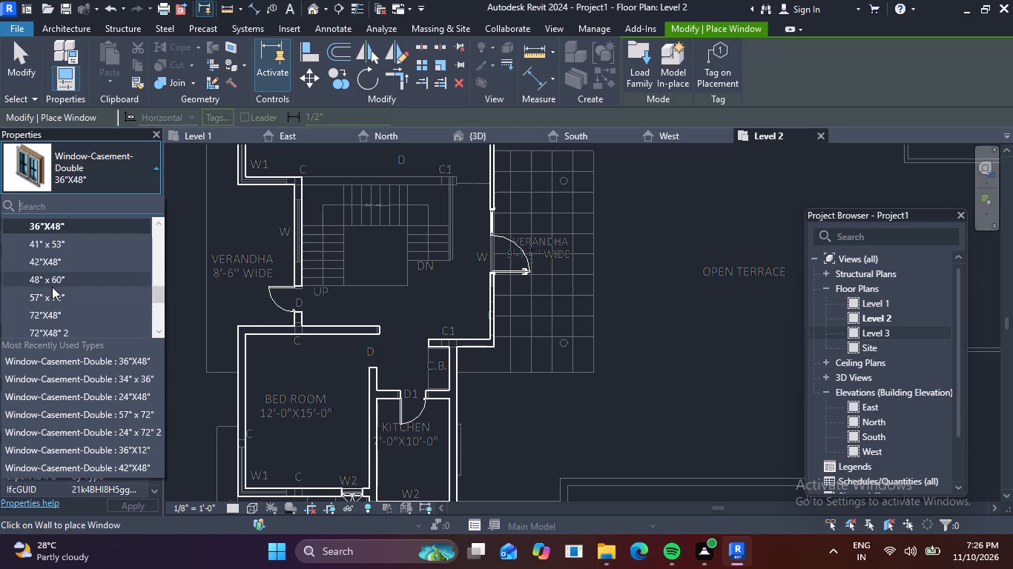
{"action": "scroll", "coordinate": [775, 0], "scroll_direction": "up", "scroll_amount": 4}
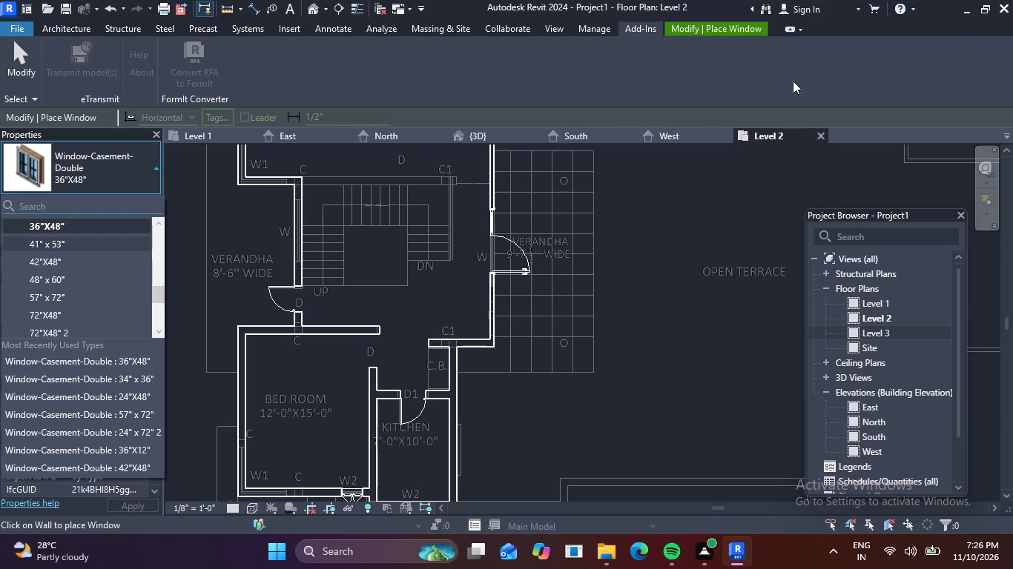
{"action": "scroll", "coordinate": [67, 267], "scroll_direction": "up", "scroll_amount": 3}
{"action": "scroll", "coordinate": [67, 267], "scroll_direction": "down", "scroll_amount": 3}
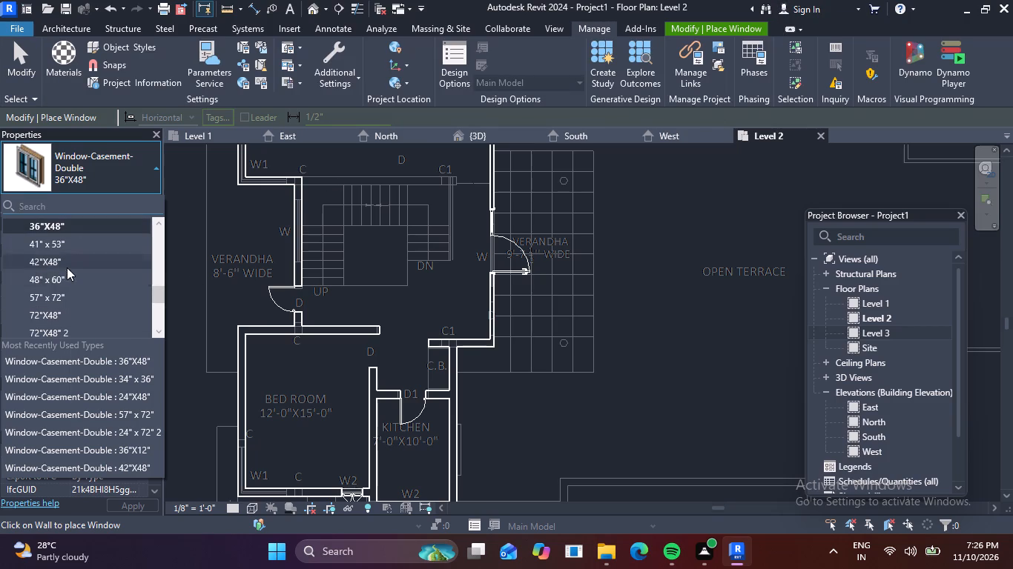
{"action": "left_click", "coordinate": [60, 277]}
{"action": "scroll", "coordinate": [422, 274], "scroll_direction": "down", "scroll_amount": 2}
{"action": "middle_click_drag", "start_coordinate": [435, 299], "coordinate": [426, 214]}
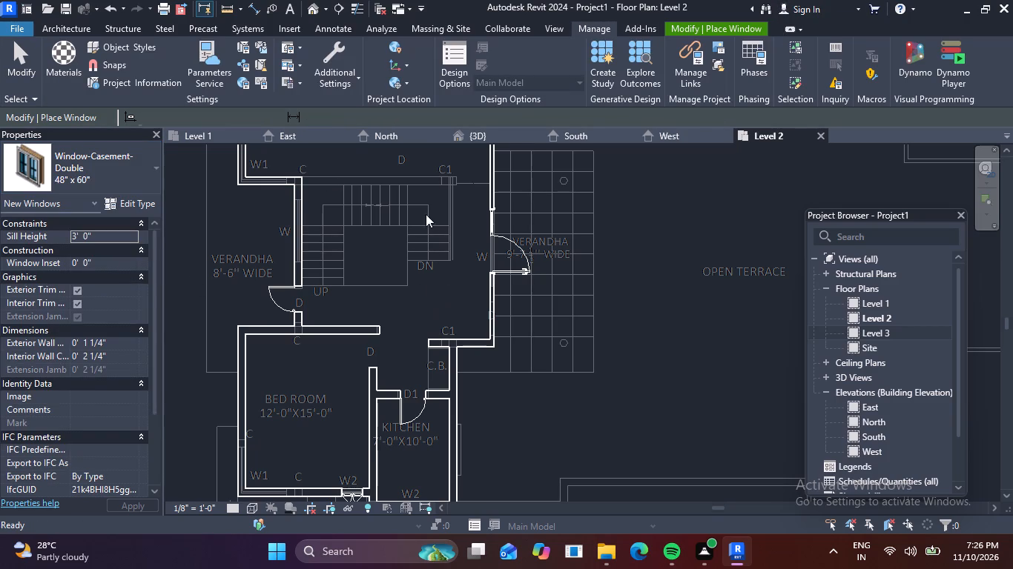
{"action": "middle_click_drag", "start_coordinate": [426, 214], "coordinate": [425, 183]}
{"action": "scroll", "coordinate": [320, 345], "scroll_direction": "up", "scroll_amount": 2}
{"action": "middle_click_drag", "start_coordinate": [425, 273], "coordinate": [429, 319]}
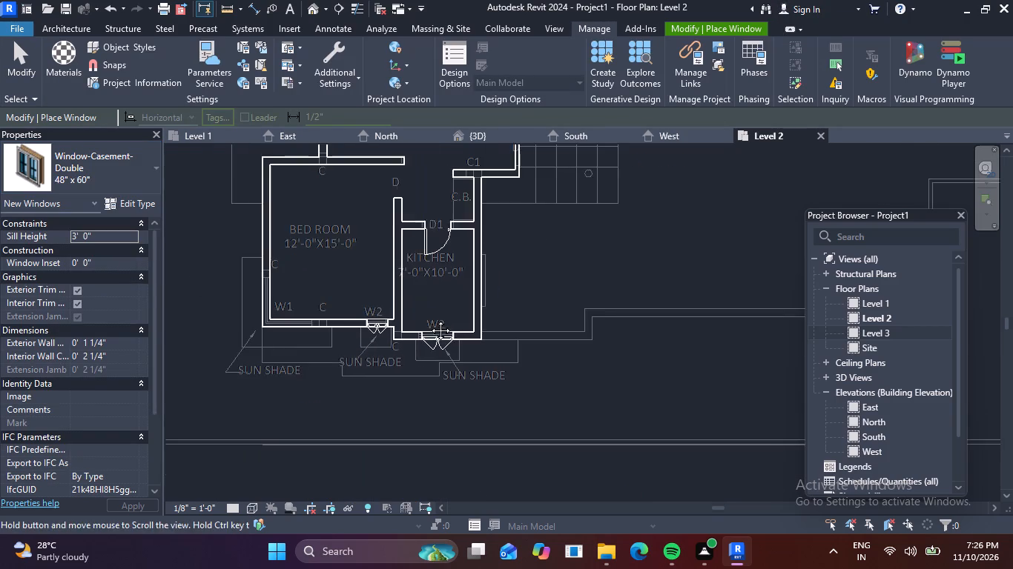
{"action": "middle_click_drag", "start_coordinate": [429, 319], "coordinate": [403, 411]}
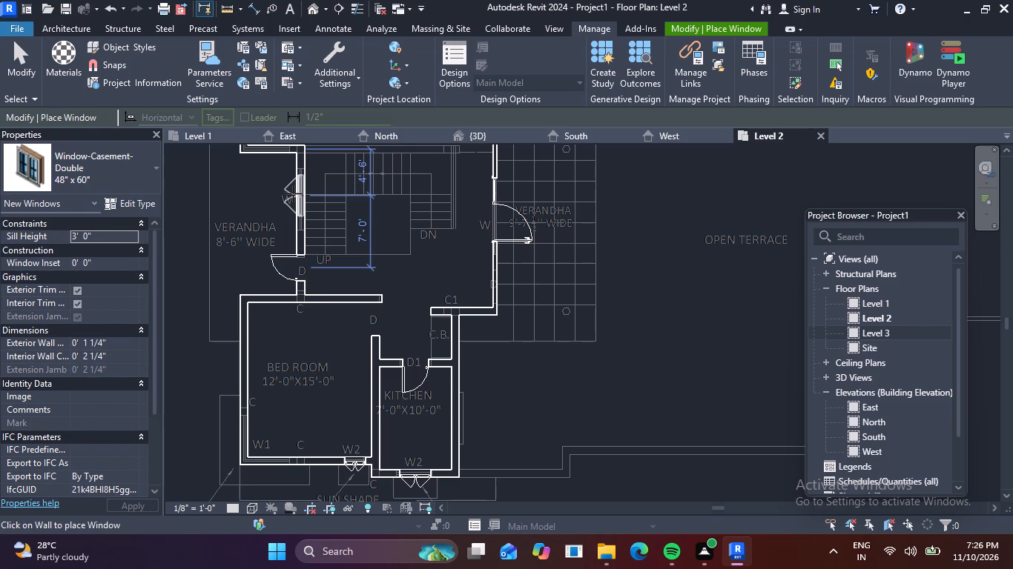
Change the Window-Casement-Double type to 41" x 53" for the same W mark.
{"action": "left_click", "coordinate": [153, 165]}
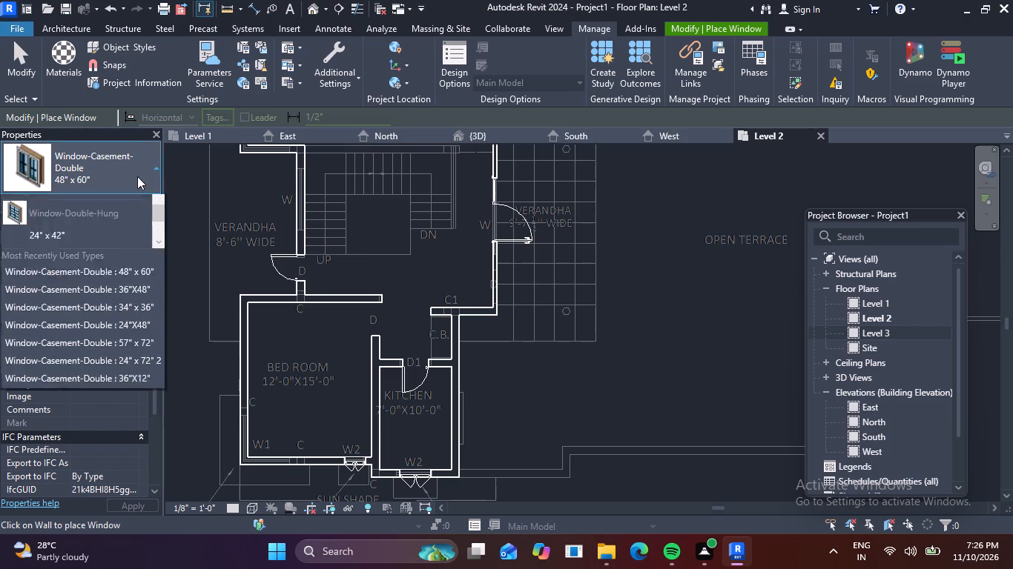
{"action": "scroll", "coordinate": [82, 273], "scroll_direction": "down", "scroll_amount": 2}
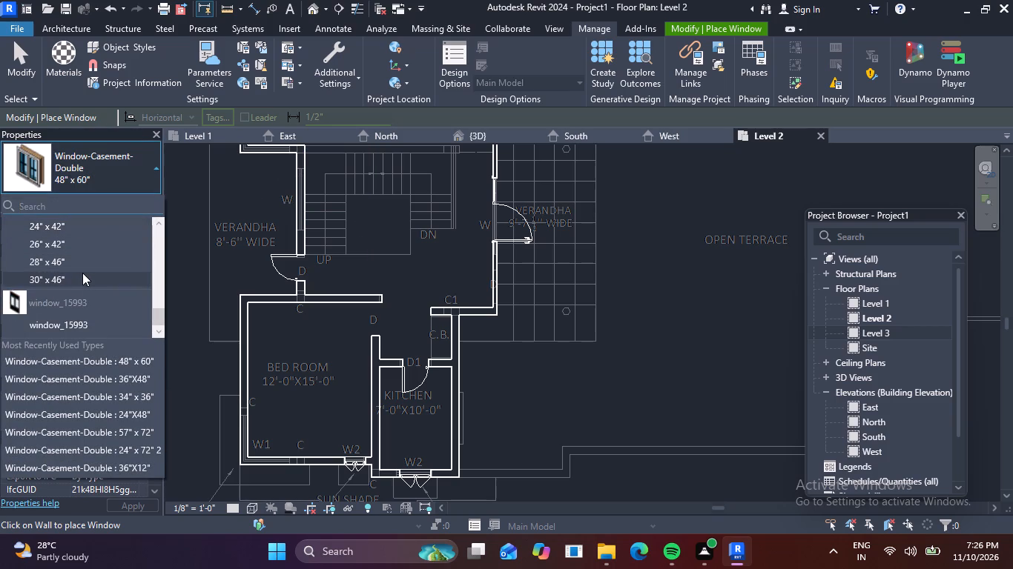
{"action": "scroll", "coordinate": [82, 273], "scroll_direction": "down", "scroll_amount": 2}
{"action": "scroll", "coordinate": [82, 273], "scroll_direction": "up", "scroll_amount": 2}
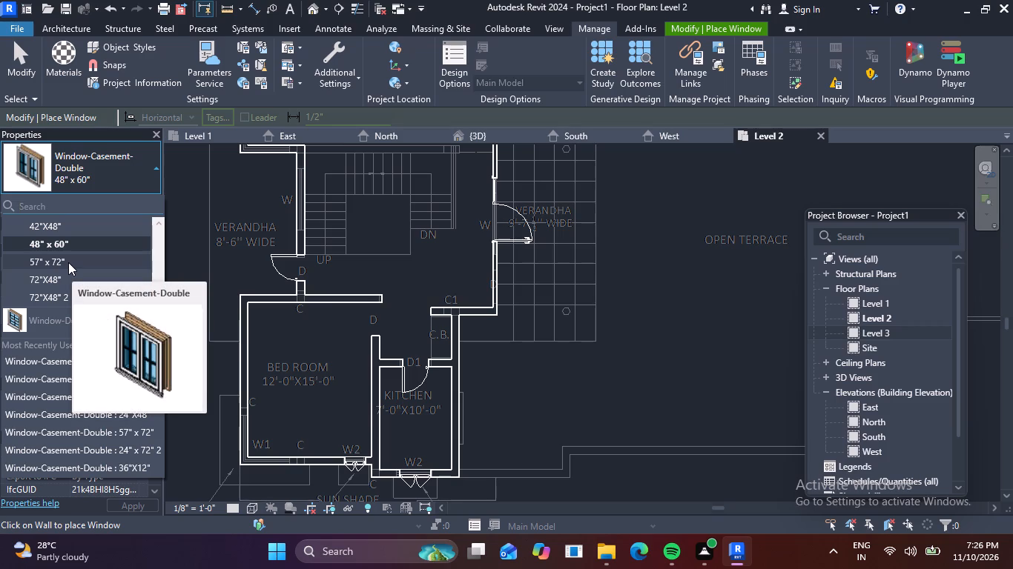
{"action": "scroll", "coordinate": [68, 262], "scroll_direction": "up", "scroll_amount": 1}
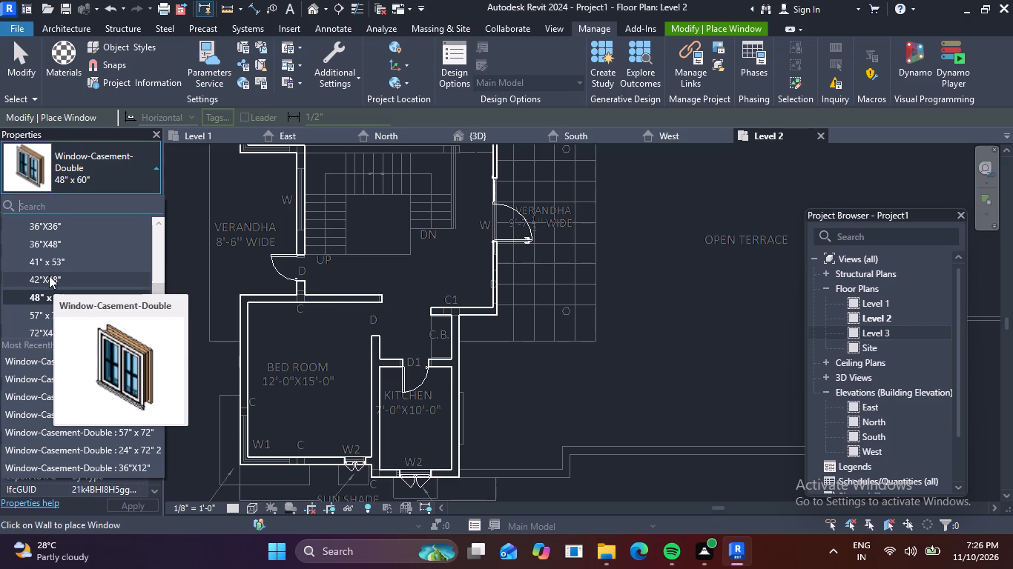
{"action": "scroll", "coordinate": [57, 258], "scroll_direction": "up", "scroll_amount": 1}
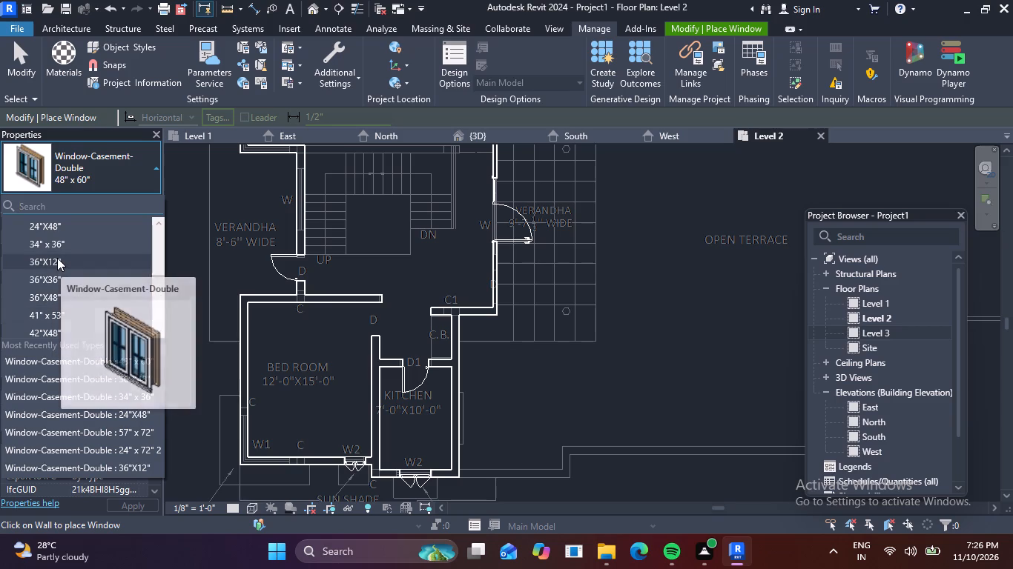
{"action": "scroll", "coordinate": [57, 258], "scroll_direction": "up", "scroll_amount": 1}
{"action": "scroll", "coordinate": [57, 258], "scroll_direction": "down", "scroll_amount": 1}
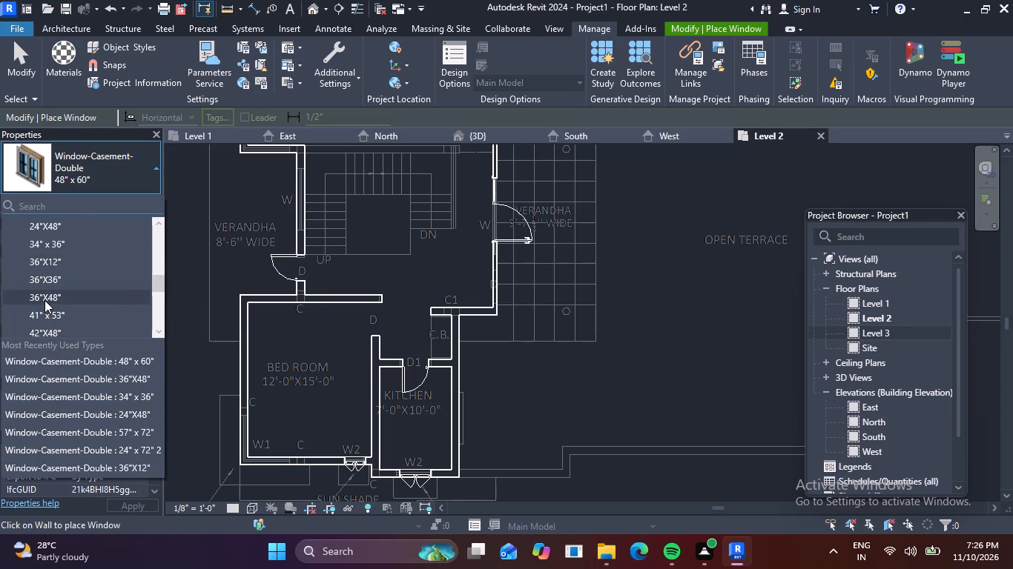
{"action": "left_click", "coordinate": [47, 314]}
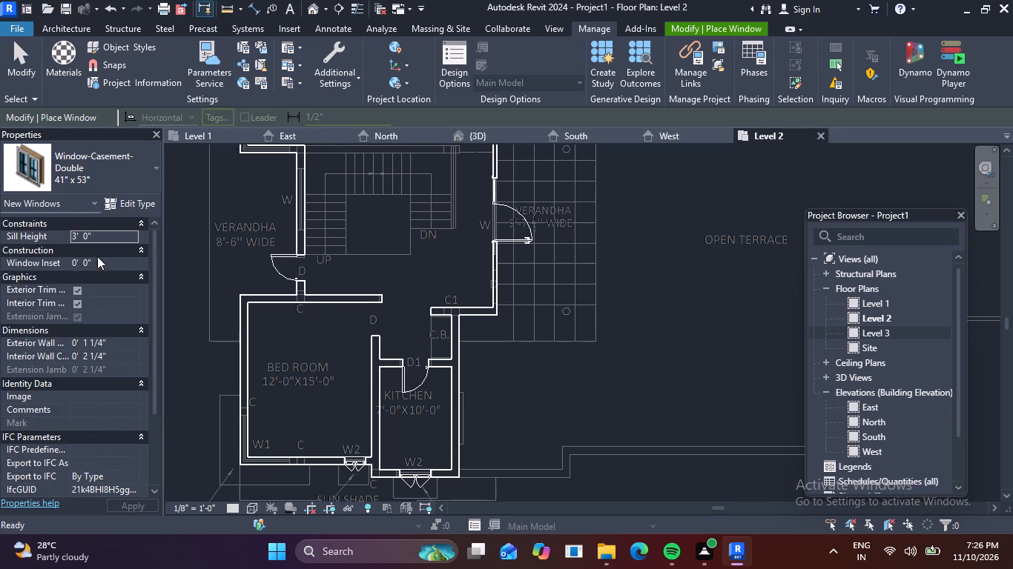
Place a 42"X48" Window-Casement-Double at the W mark in the 8'-6" wide verandah's wall, about 5'-0" from the bedroom wall and 6'-6" from the door centre.
{"action": "left_click", "coordinate": [148, 173]}
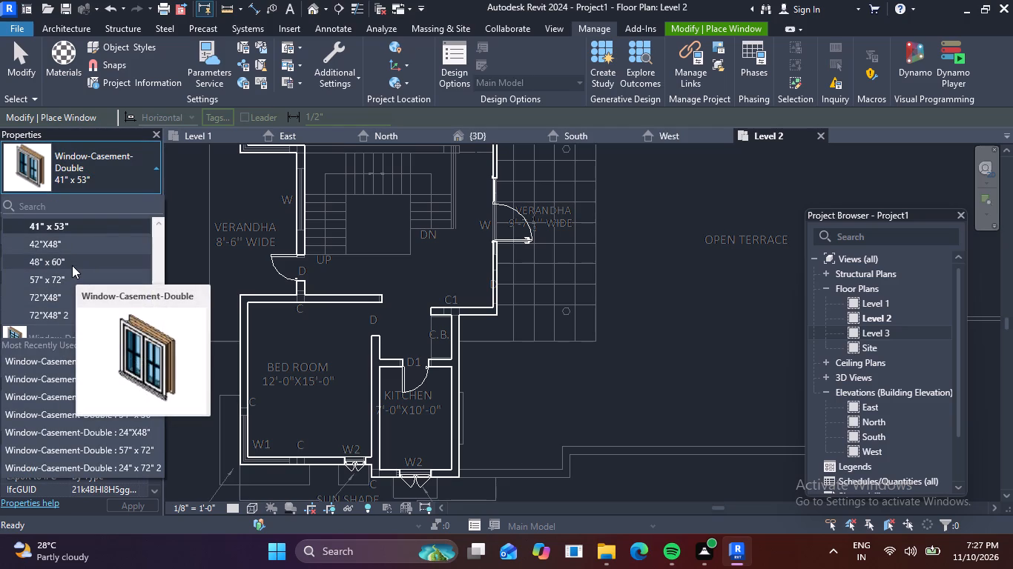
{"action": "scroll", "coordinate": [72, 265], "scroll_direction": "up", "scroll_amount": 1}
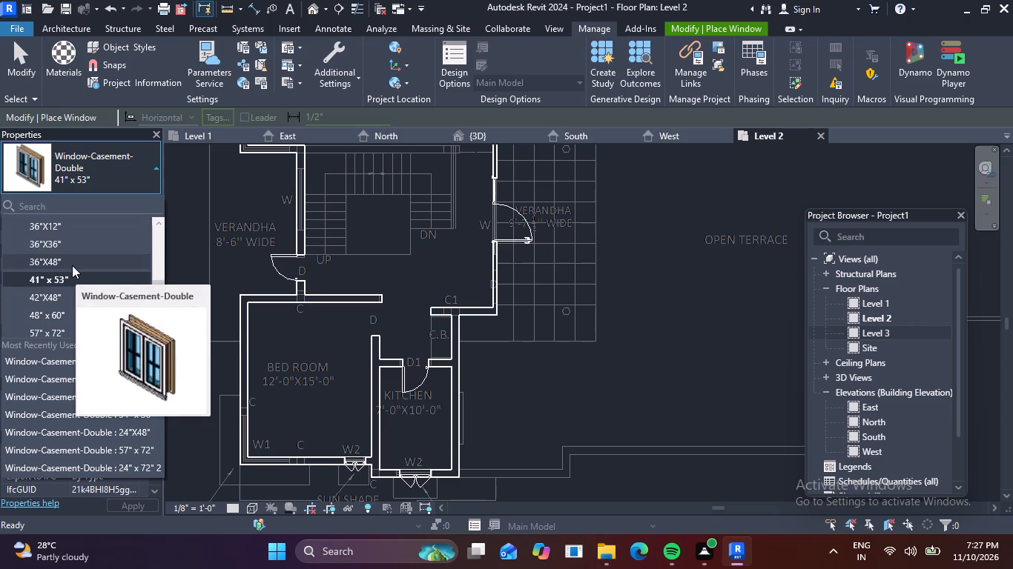
{"action": "scroll", "coordinate": [72, 265], "scroll_direction": "up", "scroll_amount": 2}
{"action": "scroll", "coordinate": [72, 265], "scroll_direction": "down", "scroll_amount": 1}
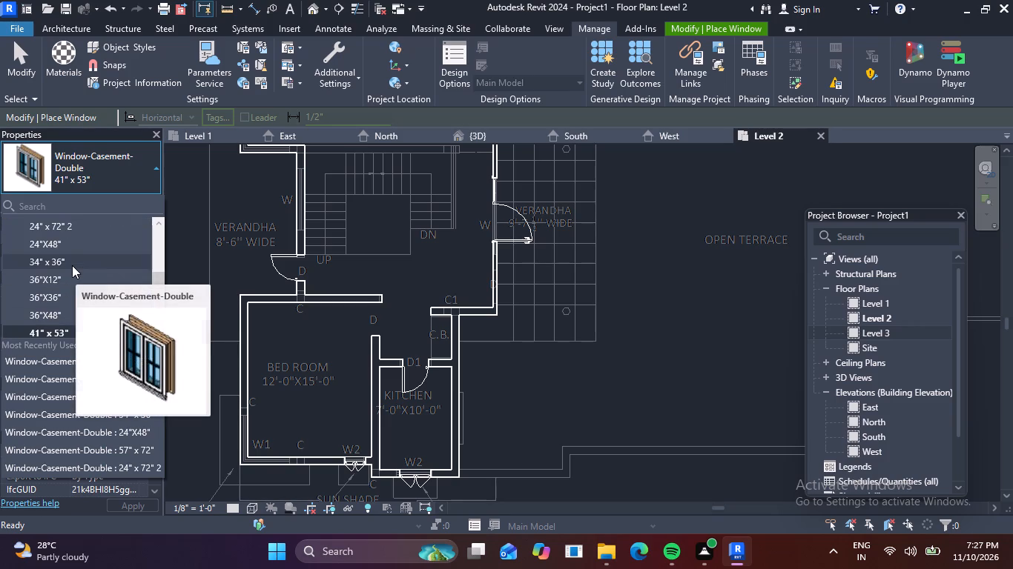
{"action": "scroll", "coordinate": [72, 265], "scroll_direction": "down", "scroll_amount": 1}
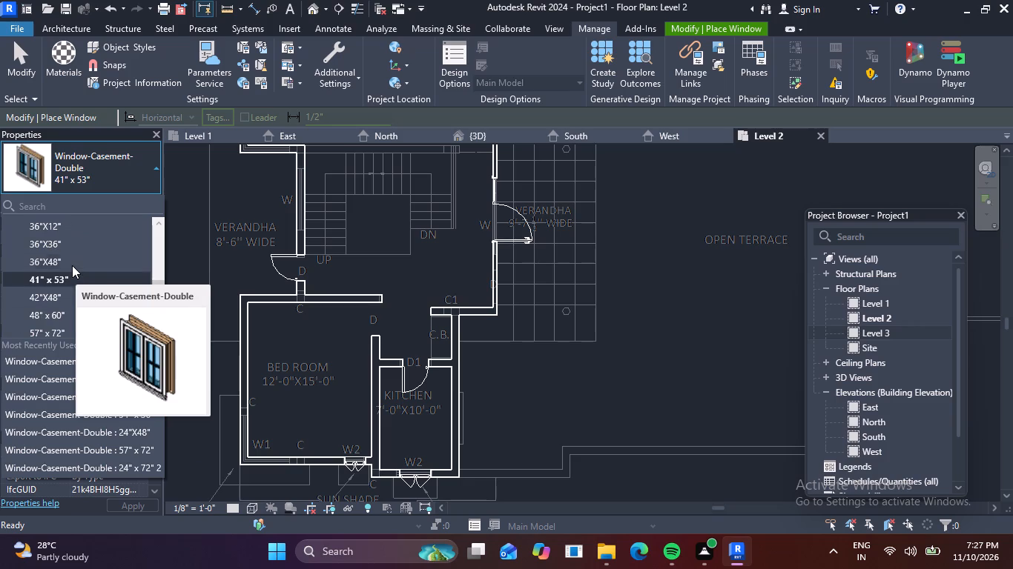
{"action": "left_click", "coordinate": [57, 302]}
{"action": "middle_click_drag", "start_coordinate": [331, 224], "coordinate": [323, 302]}
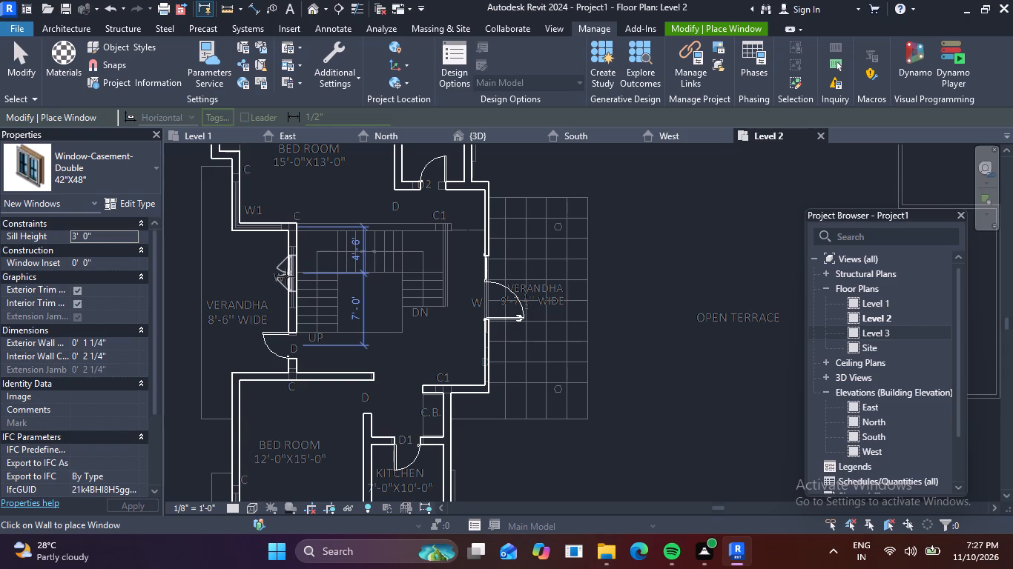
{"action": "left_click", "coordinate": [286, 276]}
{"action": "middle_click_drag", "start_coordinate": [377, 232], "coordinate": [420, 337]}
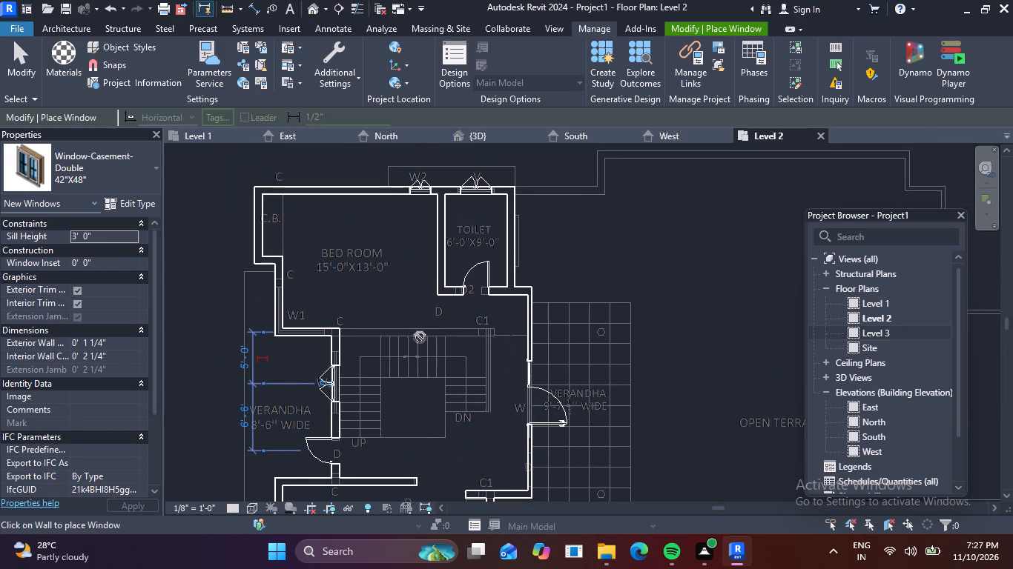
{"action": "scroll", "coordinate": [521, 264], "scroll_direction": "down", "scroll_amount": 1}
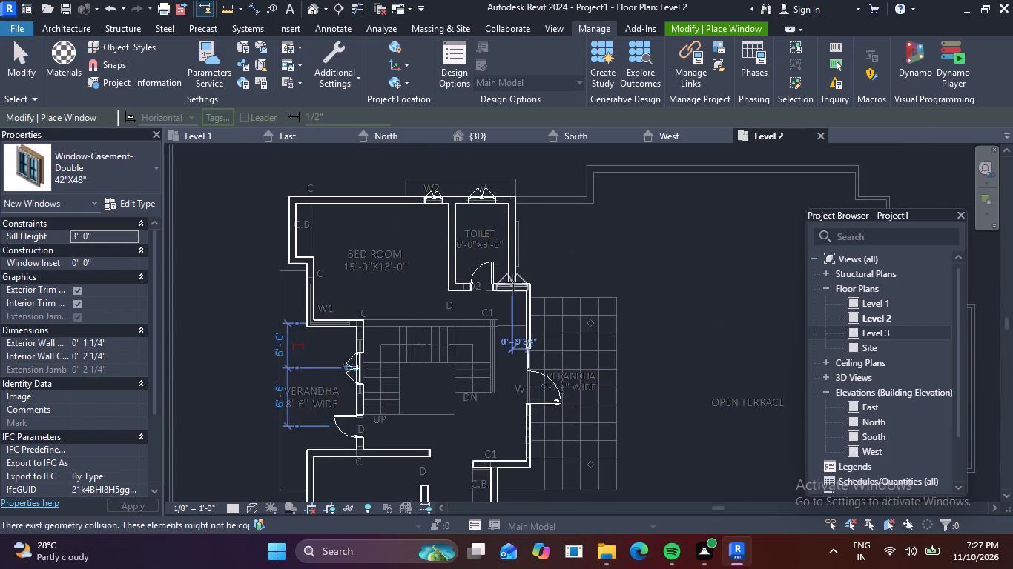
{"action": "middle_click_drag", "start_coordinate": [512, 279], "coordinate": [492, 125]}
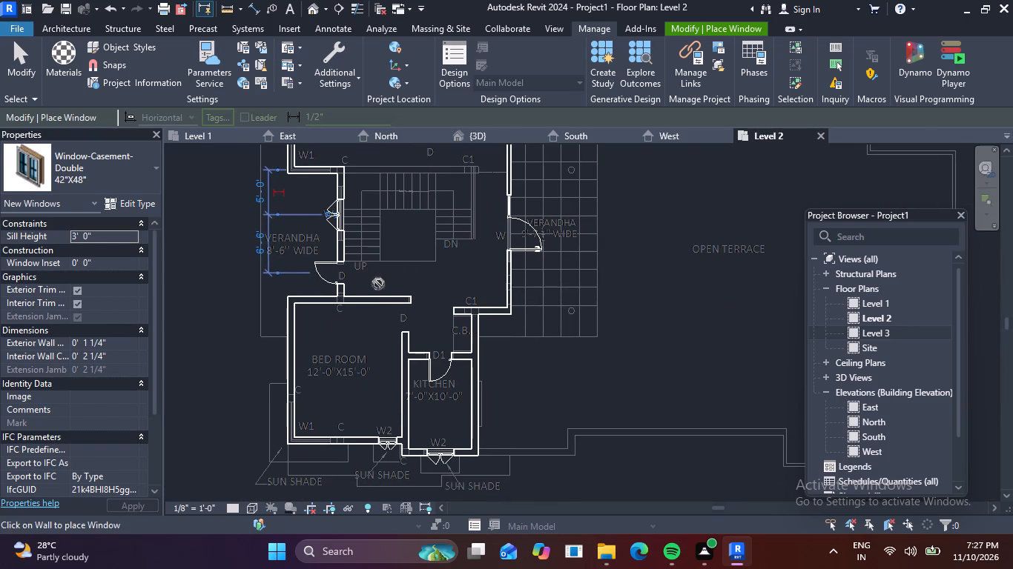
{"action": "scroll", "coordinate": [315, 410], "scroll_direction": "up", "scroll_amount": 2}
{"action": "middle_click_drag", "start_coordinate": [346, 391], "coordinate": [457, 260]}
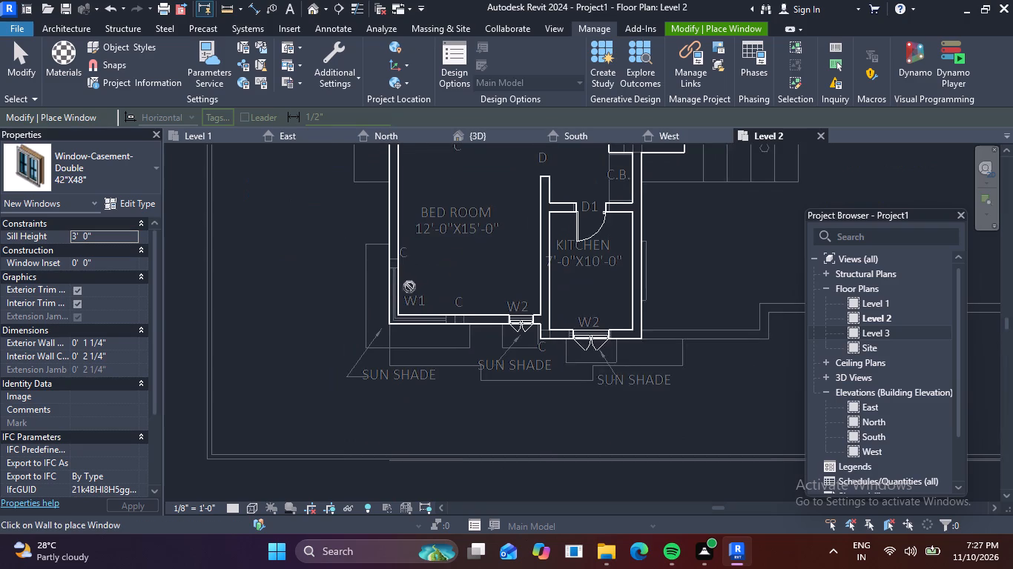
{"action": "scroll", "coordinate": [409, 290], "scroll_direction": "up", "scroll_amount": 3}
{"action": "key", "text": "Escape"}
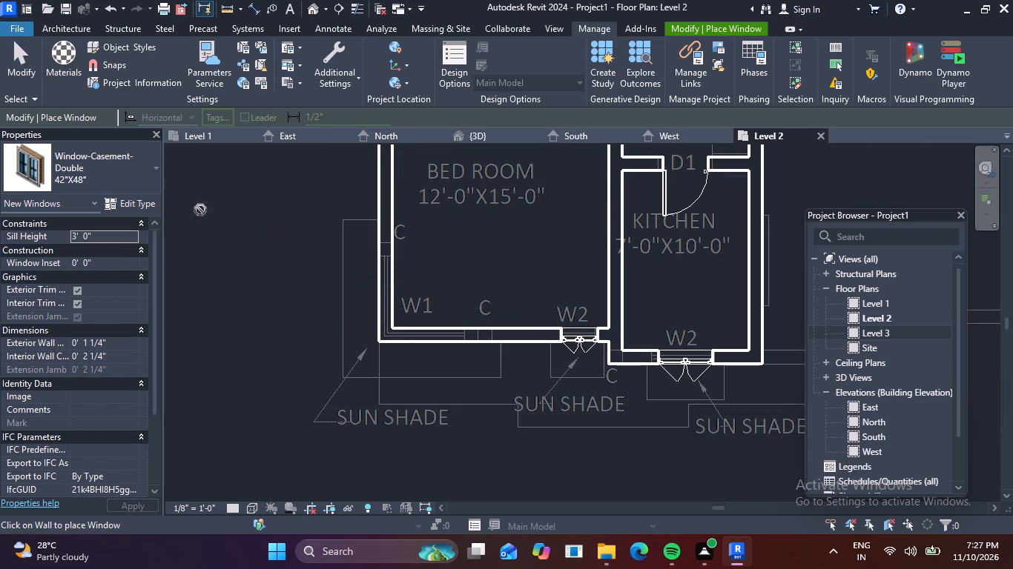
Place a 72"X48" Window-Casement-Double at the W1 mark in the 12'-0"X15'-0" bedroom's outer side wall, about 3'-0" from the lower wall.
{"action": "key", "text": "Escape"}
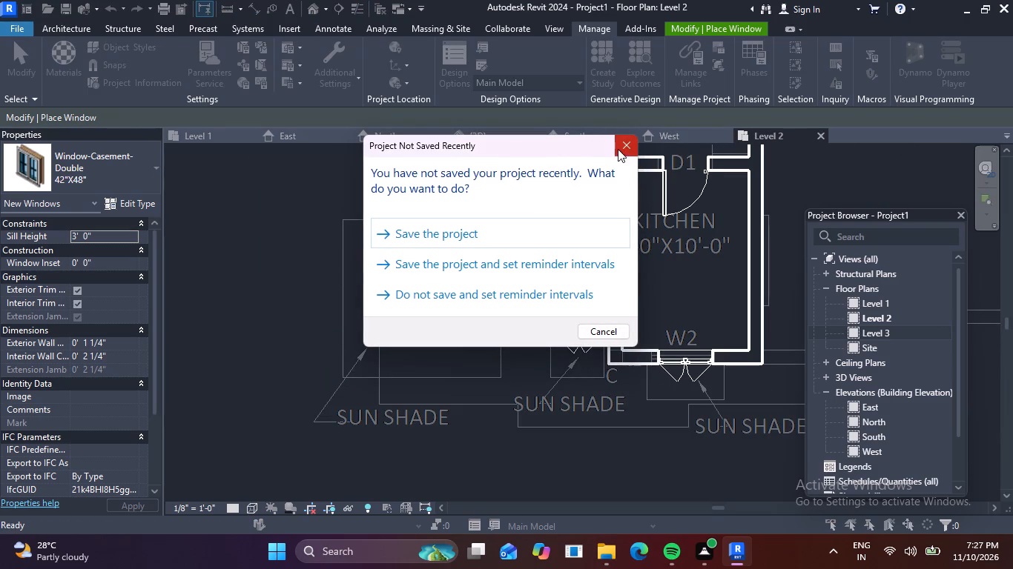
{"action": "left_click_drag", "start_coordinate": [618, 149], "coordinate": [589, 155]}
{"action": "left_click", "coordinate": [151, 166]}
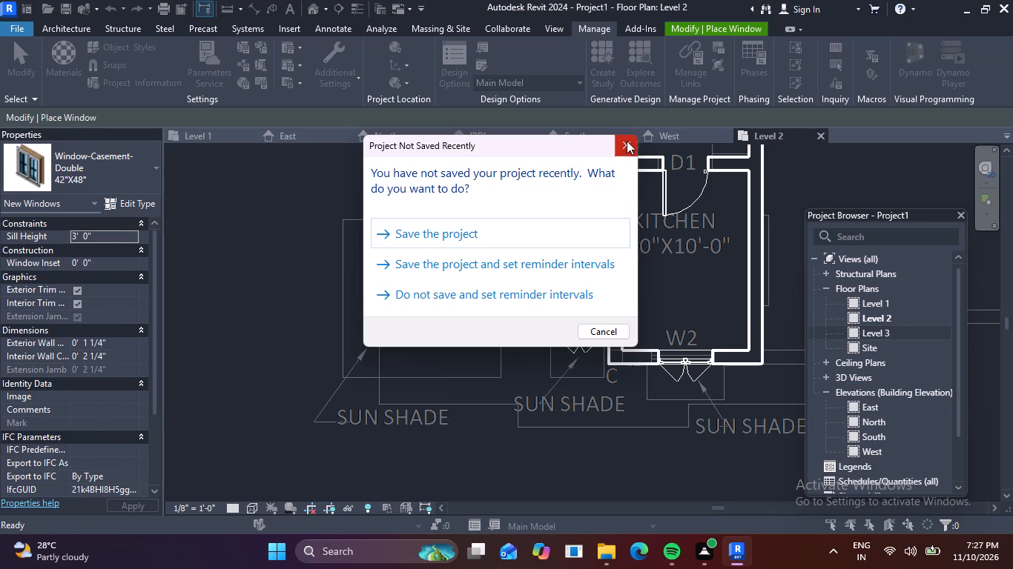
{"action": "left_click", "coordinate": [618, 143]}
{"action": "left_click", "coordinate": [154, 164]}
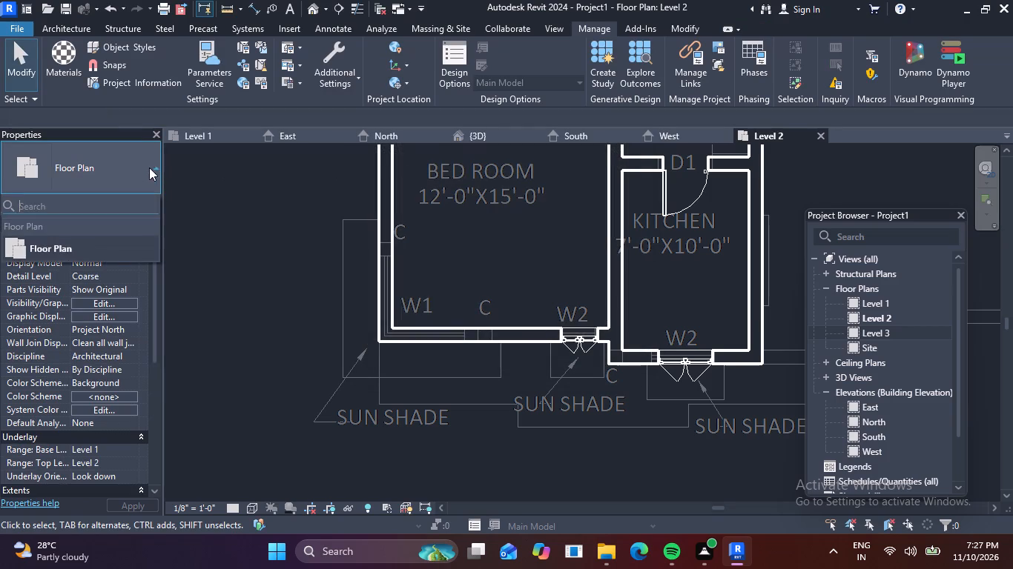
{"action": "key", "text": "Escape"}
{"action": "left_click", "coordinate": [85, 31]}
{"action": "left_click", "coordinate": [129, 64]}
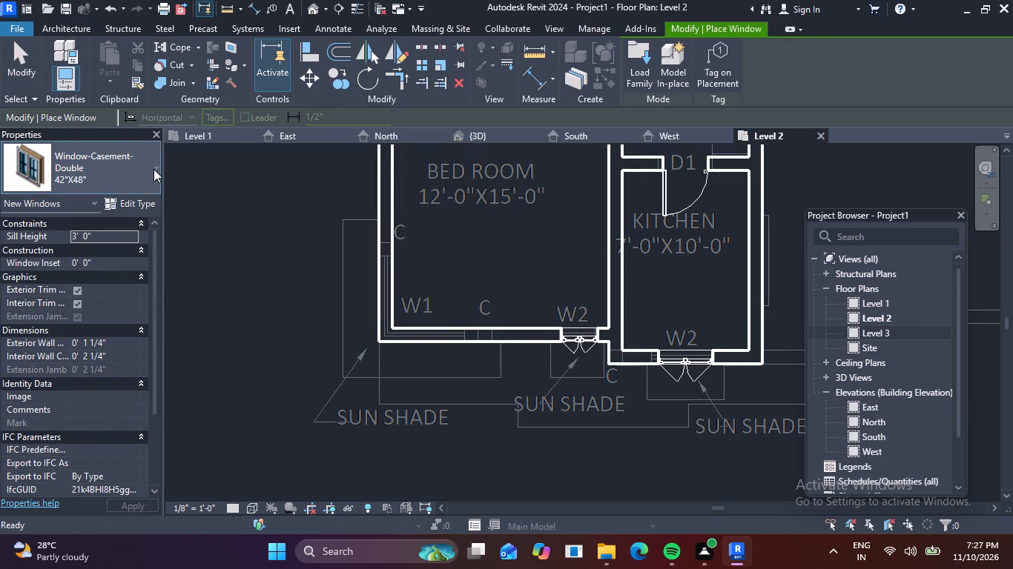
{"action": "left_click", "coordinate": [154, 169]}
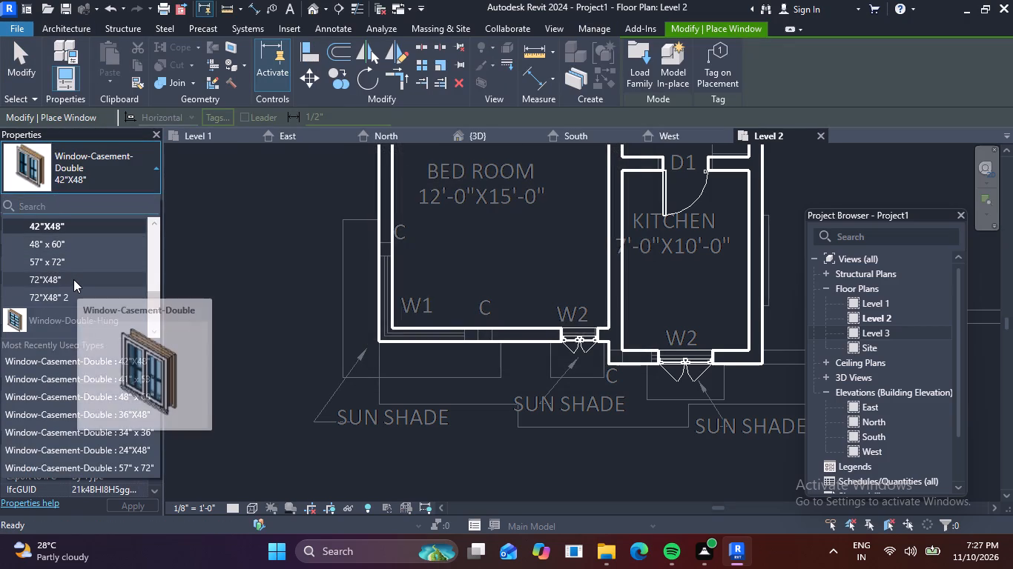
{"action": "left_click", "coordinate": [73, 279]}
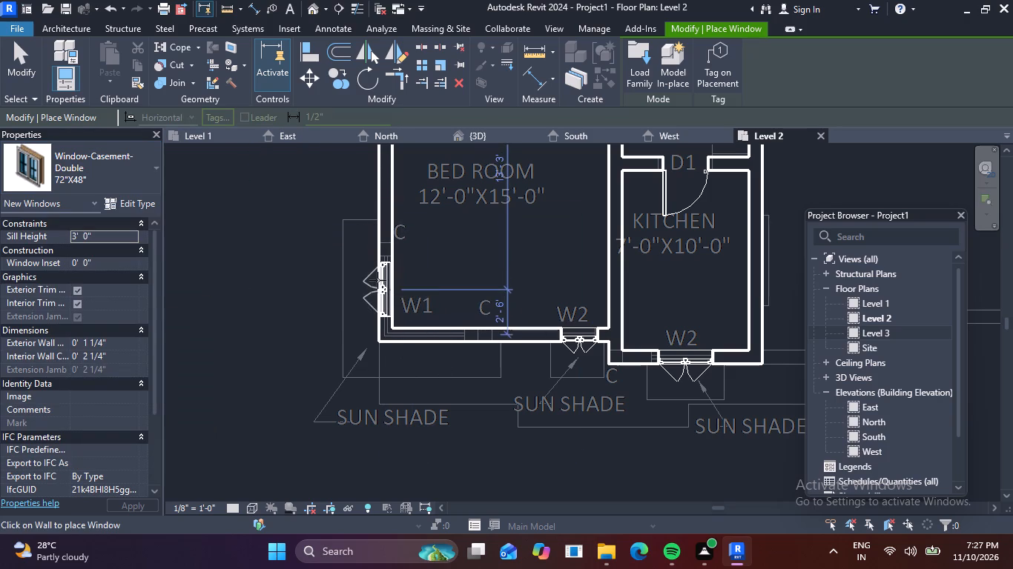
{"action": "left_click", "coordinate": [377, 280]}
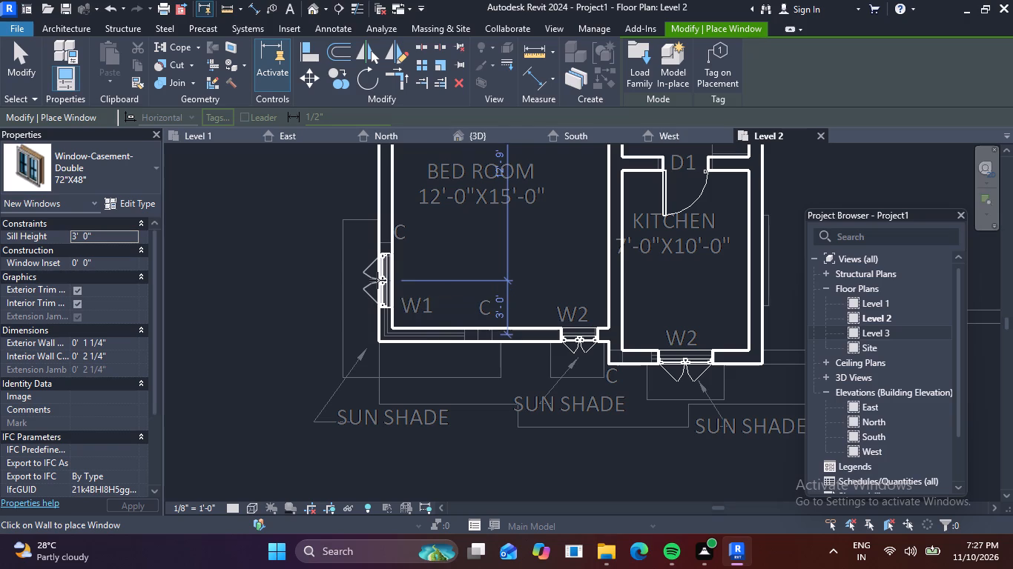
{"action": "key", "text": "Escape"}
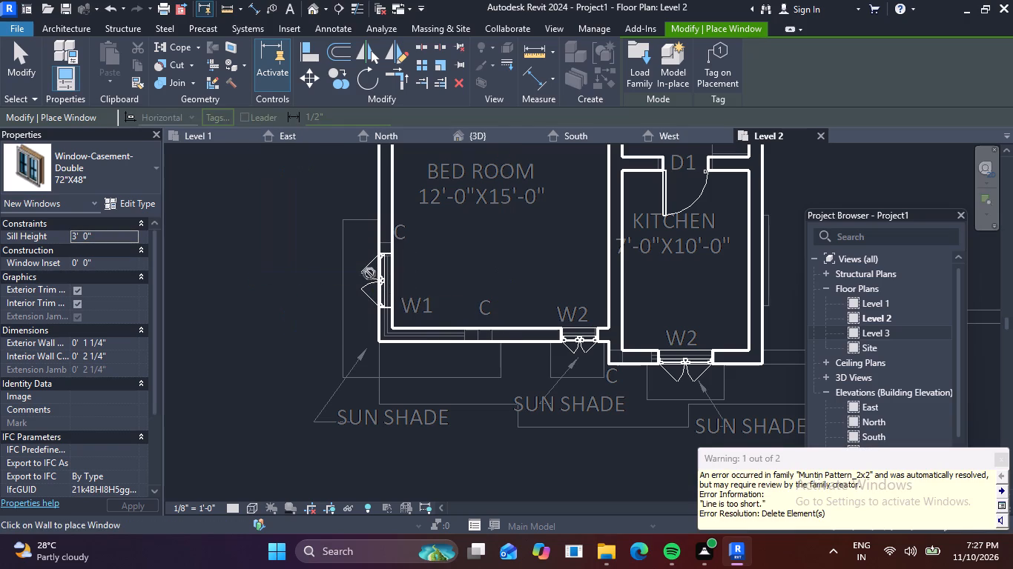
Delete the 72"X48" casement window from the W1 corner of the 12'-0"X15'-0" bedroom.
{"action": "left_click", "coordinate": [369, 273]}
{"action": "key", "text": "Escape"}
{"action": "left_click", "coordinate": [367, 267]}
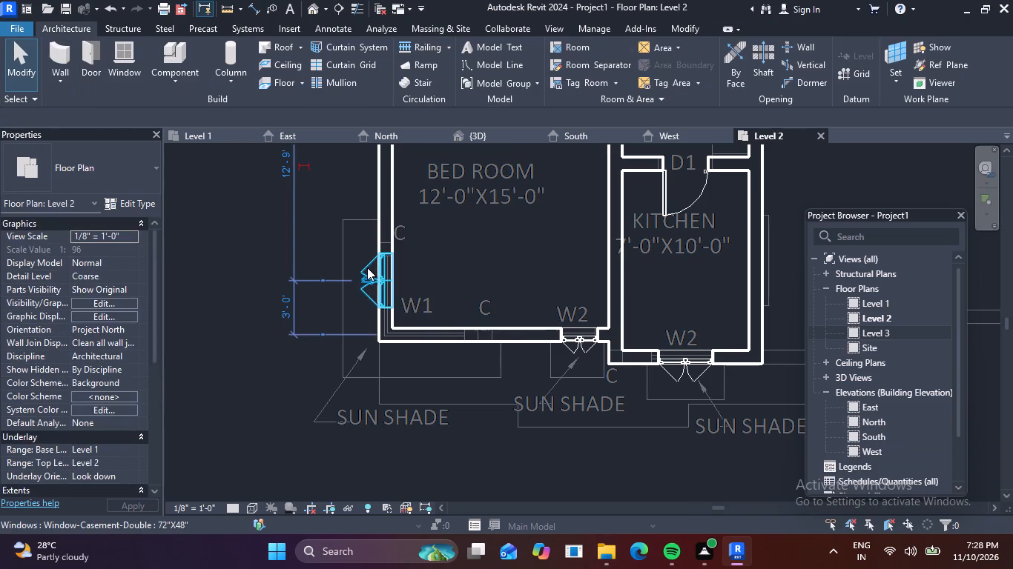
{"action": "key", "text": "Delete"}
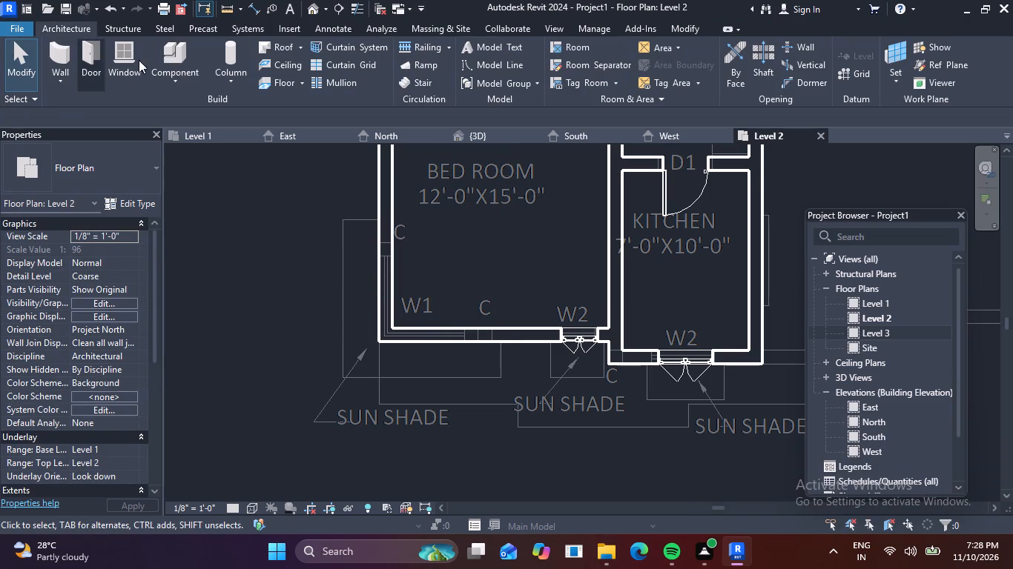
Place 57" x 72" Window-Casement-Double windows in both walls at the 12'-0"X15'-0" bedroom's W1 corner, about 2'-4" (lower wall) and 2'-3" (side wall) from it.
{"action": "left_click", "coordinate": [120, 56]}
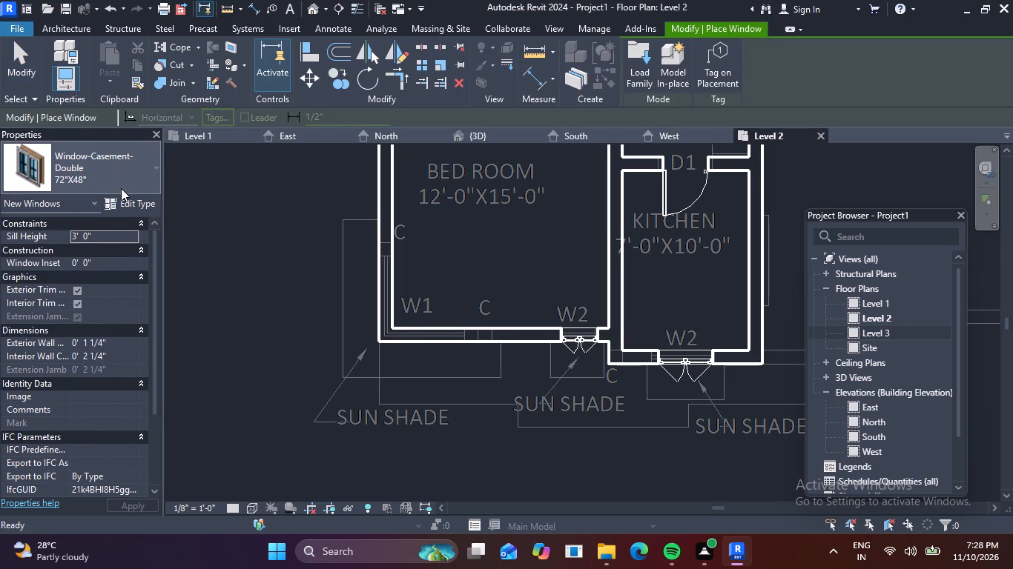
{"action": "left_click", "coordinate": [89, 166]}
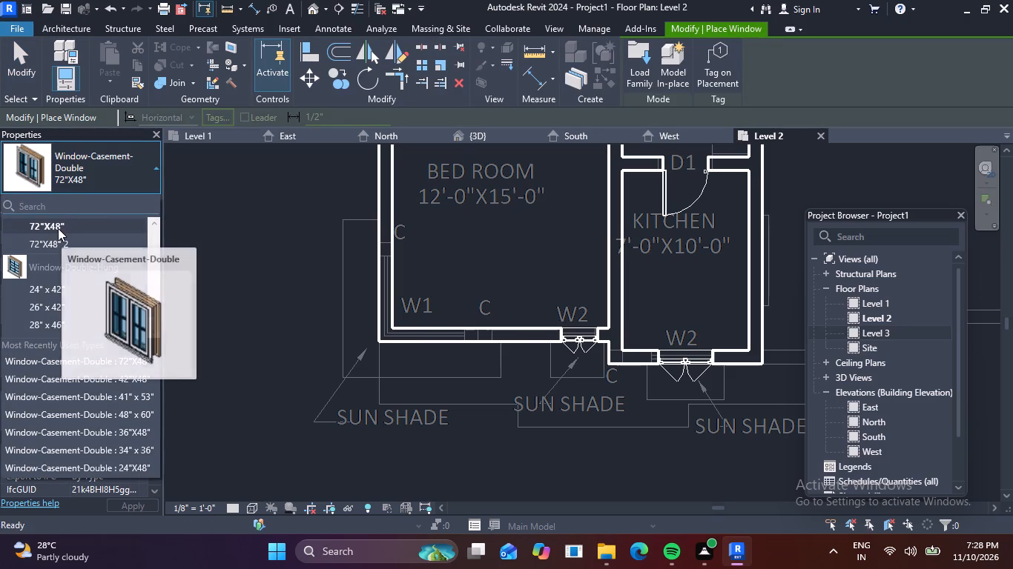
{"action": "left_click", "coordinate": [58, 228]}
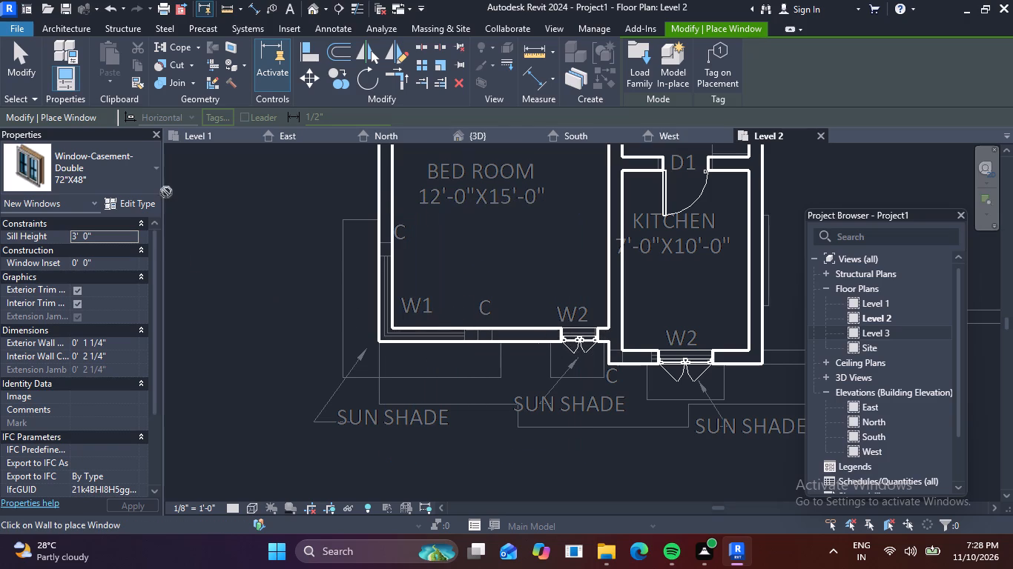
{"action": "left_click", "coordinate": [156, 168]}
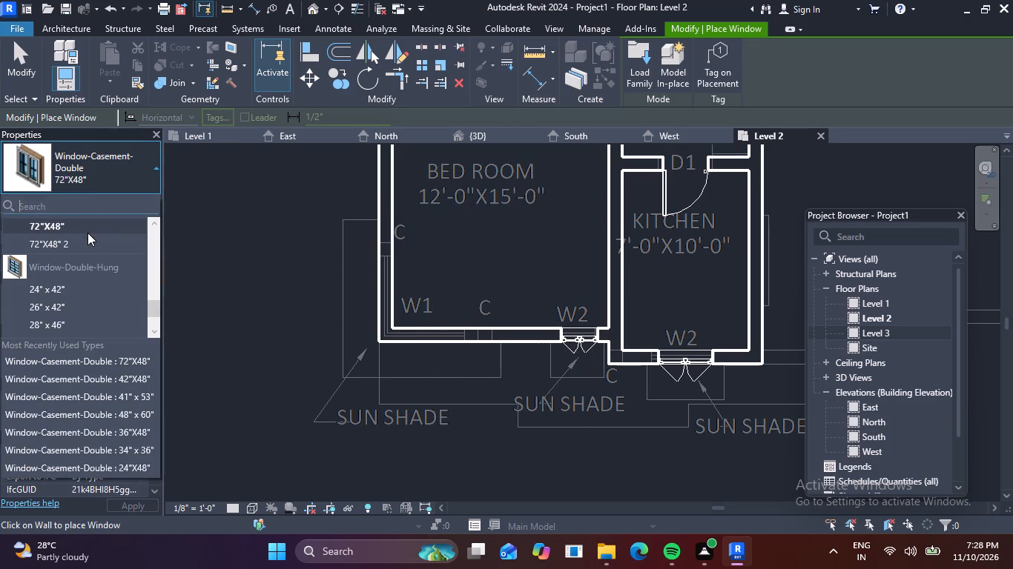
{"action": "scroll", "coordinate": [88, 242], "scroll_direction": "up", "scroll_amount": 2}
{"action": "scroll", "coordinate": [76, 261], "scroll_direction": "down", "scroll_amount": 1}
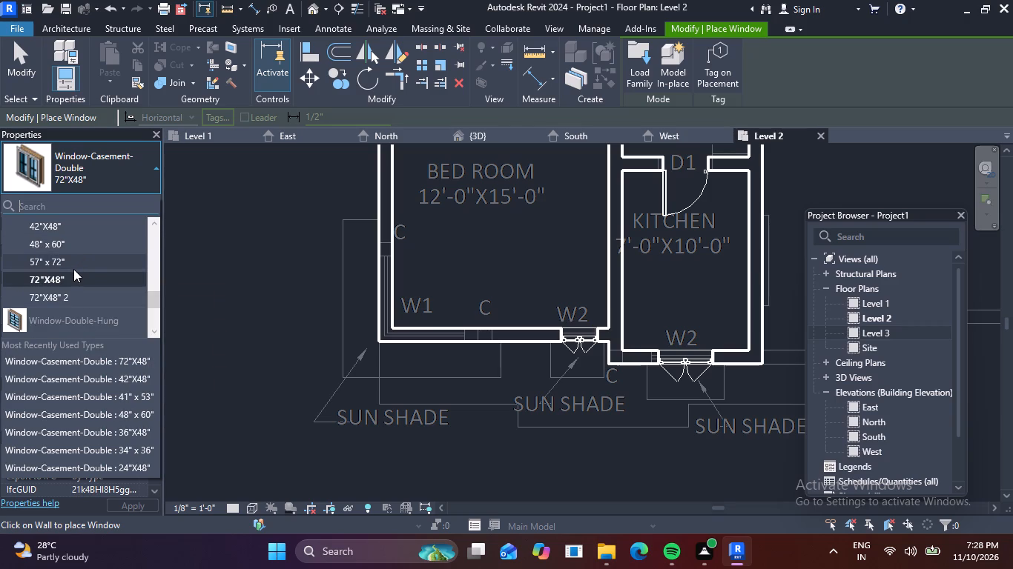
{"action": "left_click", "coordinate": [73, 262]}
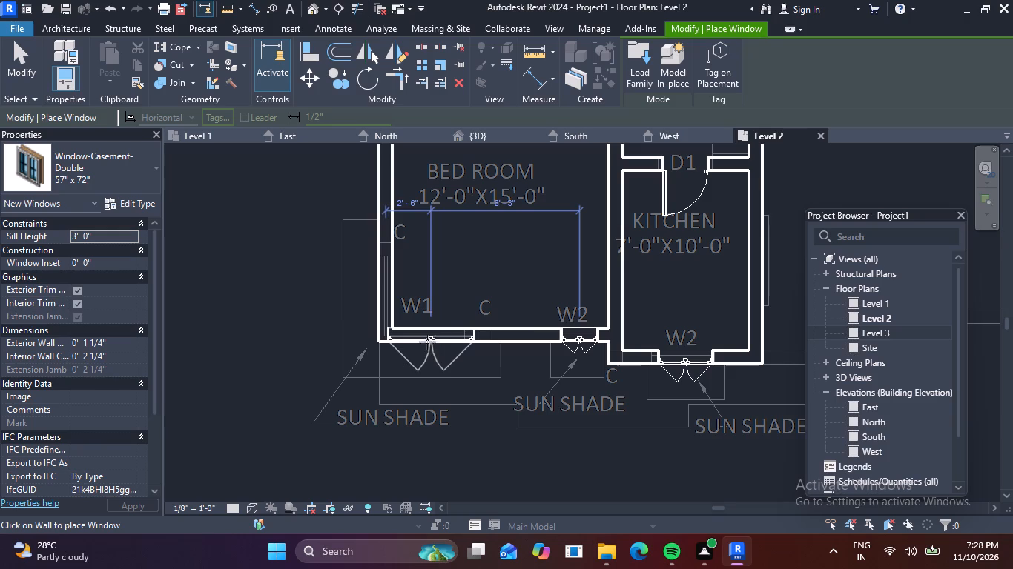
{"action": "scroll", "coordinate": [423, 338], "scroll_direction": "up", "scroll_amount": 7}
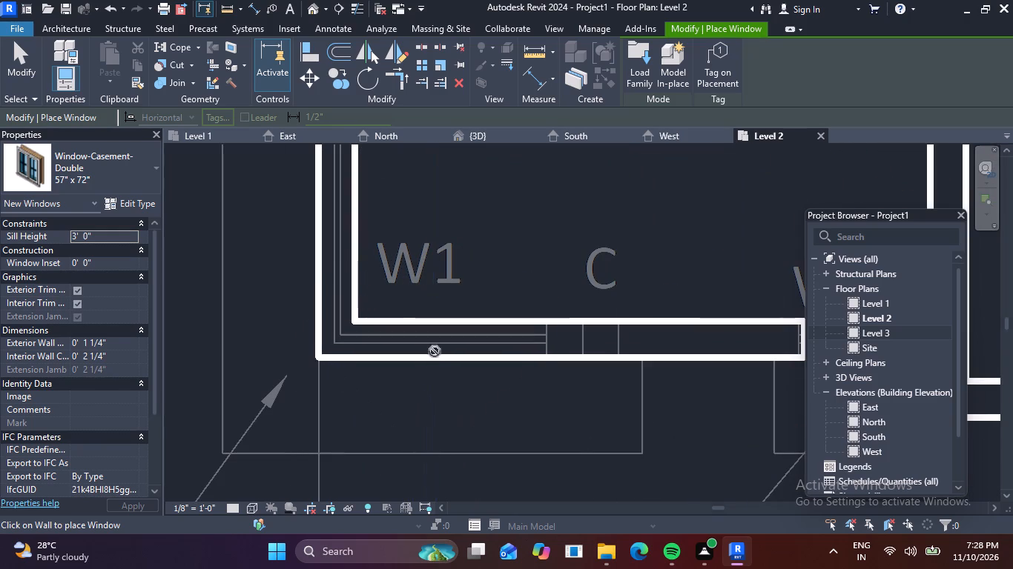
{"action": "left_click", "coordinate": [447, 356]}
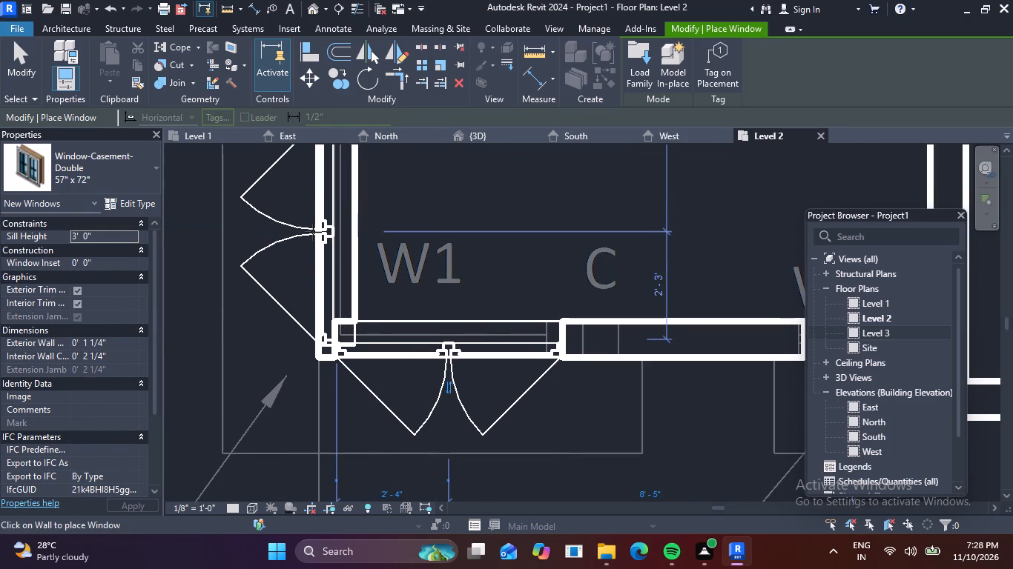
{"action": "left_click", "coordinate": [313, 232]}
Place 57" x 72" Window-Casement-Double windows in both walls at the 15'-0"X13'-0" bedroom's W1 corner, the side-wall one about 2'-4" from the lower wall.
{"action": "scroll", "coordinate": [385, 216], "scroll_direction": "down", "scroll_amount": 4}
{"action": "scroll", "coordinate": [466, 204], "scroll_direction": "down", "scroll_amount": 4}
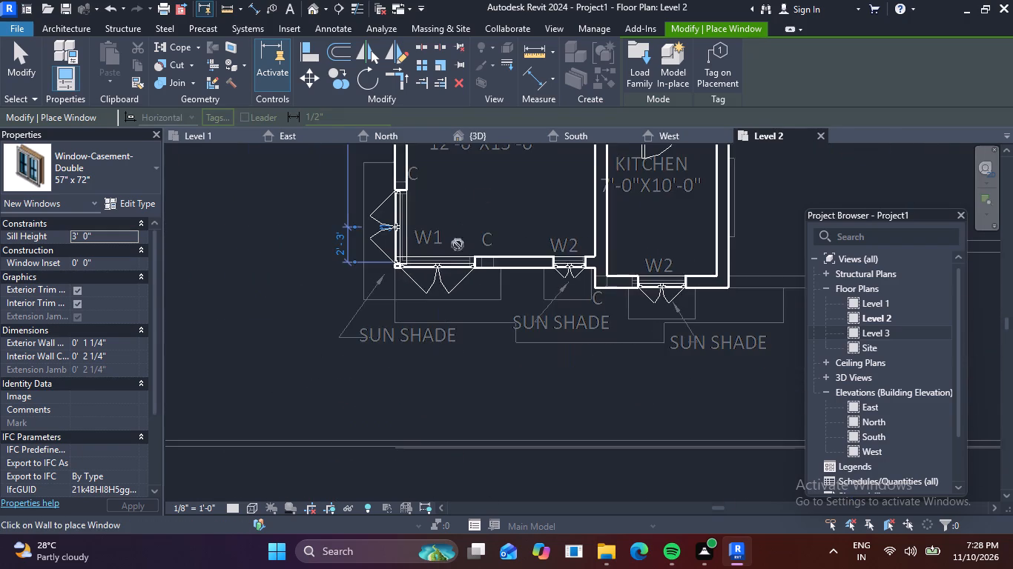
{"action": "middle_click_drag", "start_coordinate": [451, 254], "coordinate": [345, 420]}
{"action": "scroll", "coordinate": [455, 305], "scroll_direction": "down", "scroll_amount": 2}
{"action": "middle_click_drag", "start_coordinate": [444, 316], "coordinate": [349, 497]}
{"action": "middle_click_drag", "start_coordinate": [453, 299], "coordinate": [458, 423]}
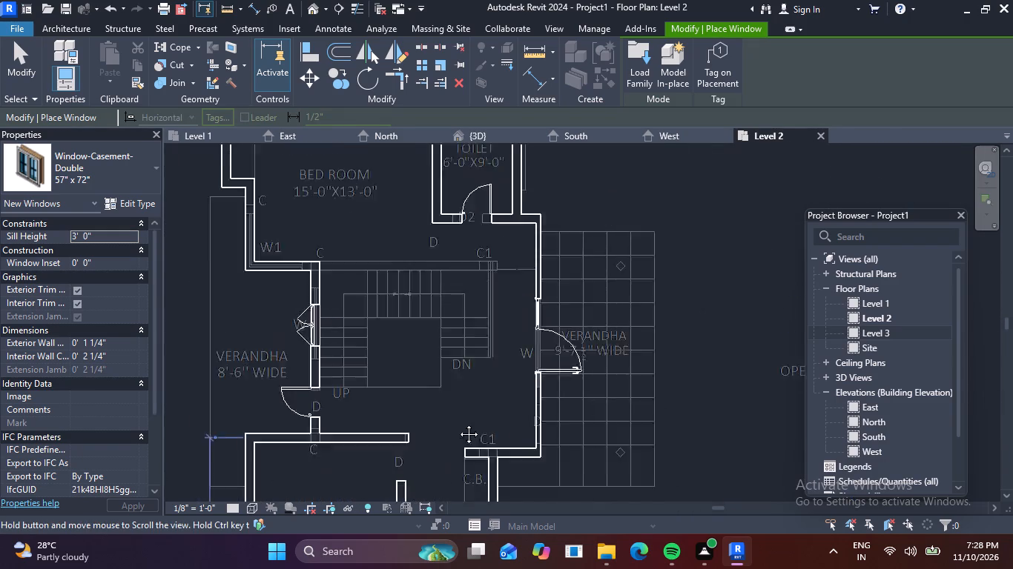
{"action": "middle_click_drag", "start_coordinate": [458, 423], "coordinate": [446, 493]}
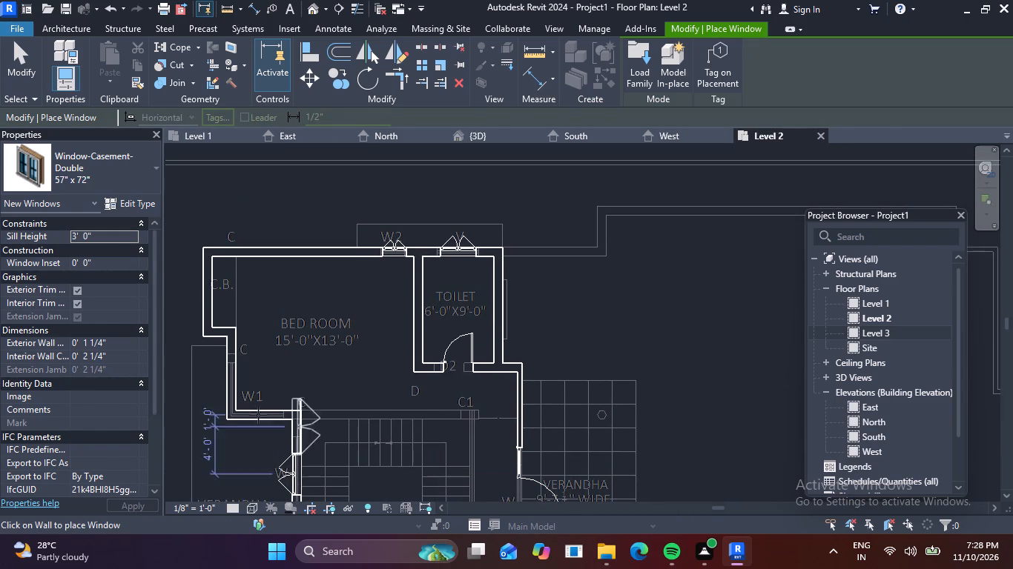
{"action": "scroll", "coordinate": [258, 408], "scroll_direction": "up", "scroll_amount": 8}
{"action": "middle_click_drag", "start_coordinate": [334, 385], "coordinate": [504, 350]}
{"action": "scroll", "coordinate": [504, 350], "scroll_direction": "up", "scroll_amount": 1}
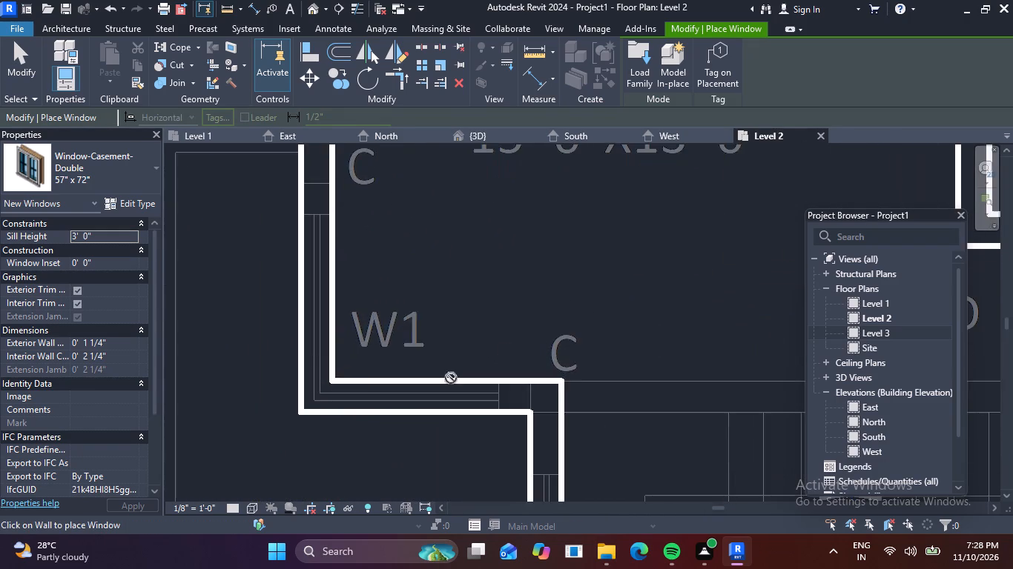
{"action": "scroll", "coordinate": [404, 396], "scroll_direction": "up", "scroll_amount": 4}
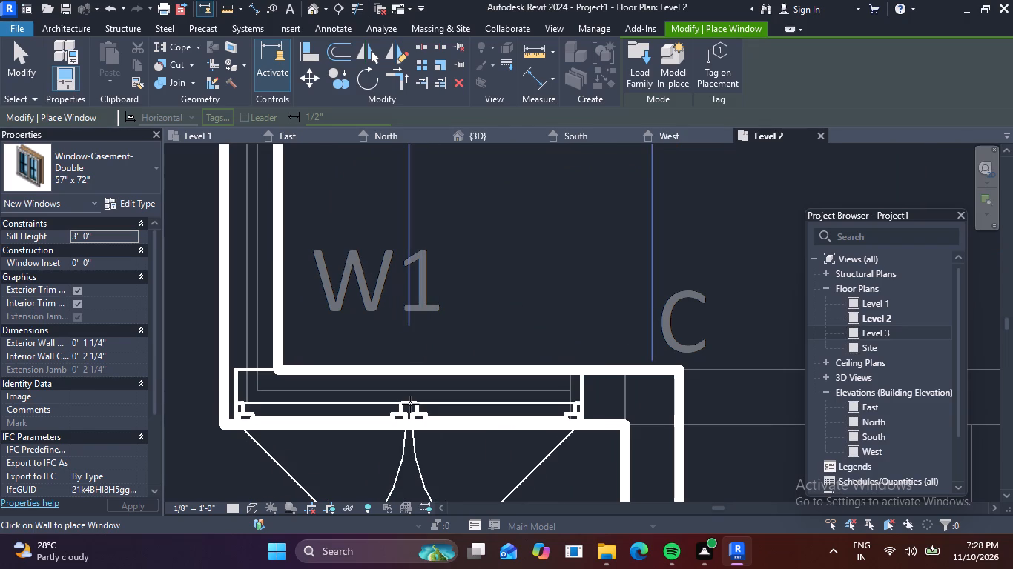
{"action": "left_click", "coordinate": [424, 402]}
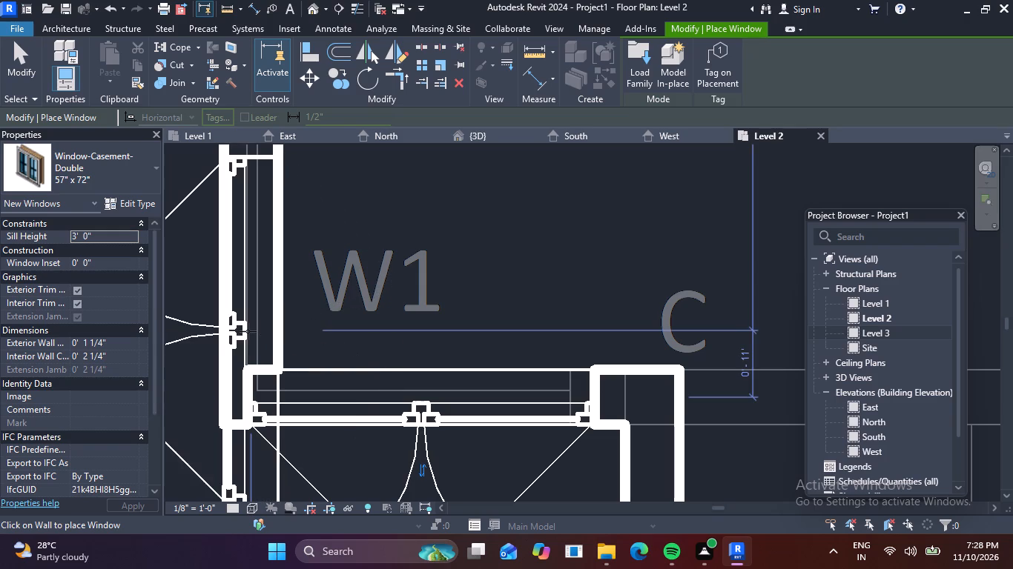
{"action": "left_click", "coordinate": [245, 230]}
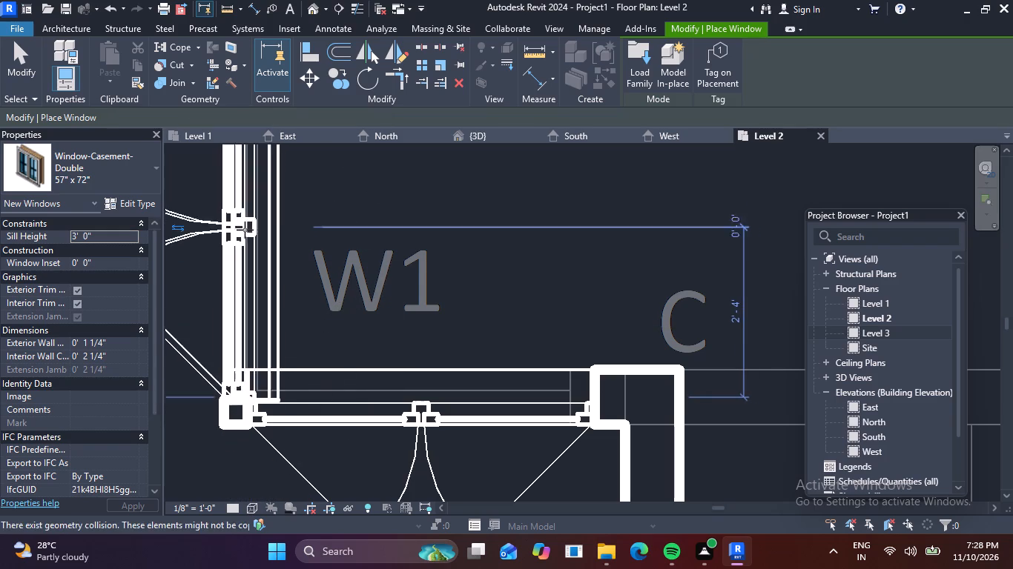
Examine the placed Level 2 doors and windows, including the W1 corner windows, in the default 3D view.
{"action": "scroll", "coordinate": [289, 258], "scroll_direction": "down", "scroll_amount": 5}
{"action": "scroll", "coordinate": [425, 266], "scroll_direction": "down", "scroll_amount": 5}
{"action": "scroll", "coordinate": [506, 273], "scroll_direction": "down", "scroll_amount": 2}
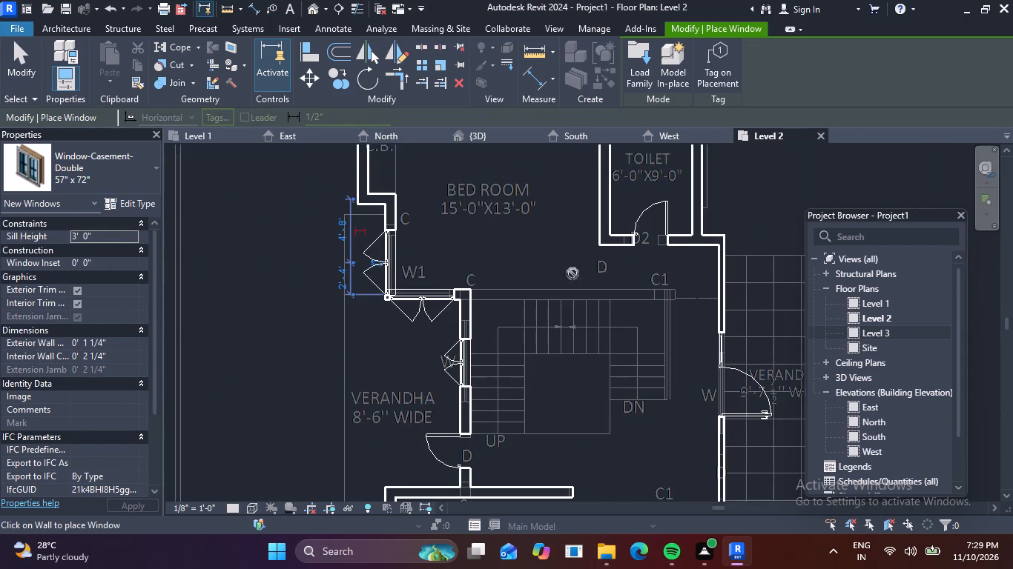
{"action": "scroll", "coordinate": [498, 297], "scroll_direction": "down", "scroll_amount": 2}
{"action": "left_click", "coordinate": [314, 4]}
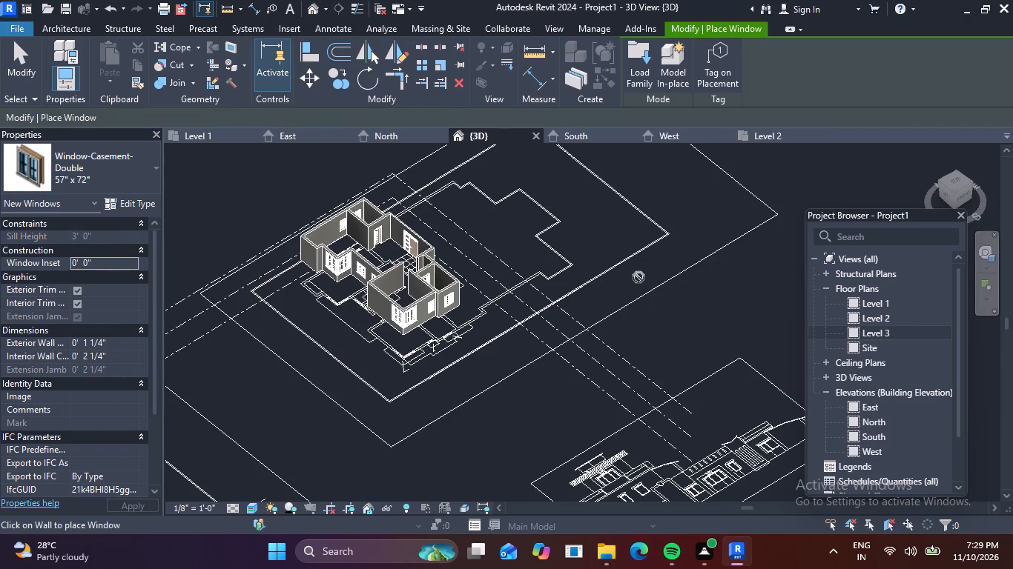
{"action": "key", "text": "Escape"}
{"action": "scroll", "coordinate": [410, 296], "scroll_direction": "up", "scroll_amount": 5}
{"action": "scroll", "coordinate": [495, 336], "scroll_direction": "up", "scroll_amount": 1}
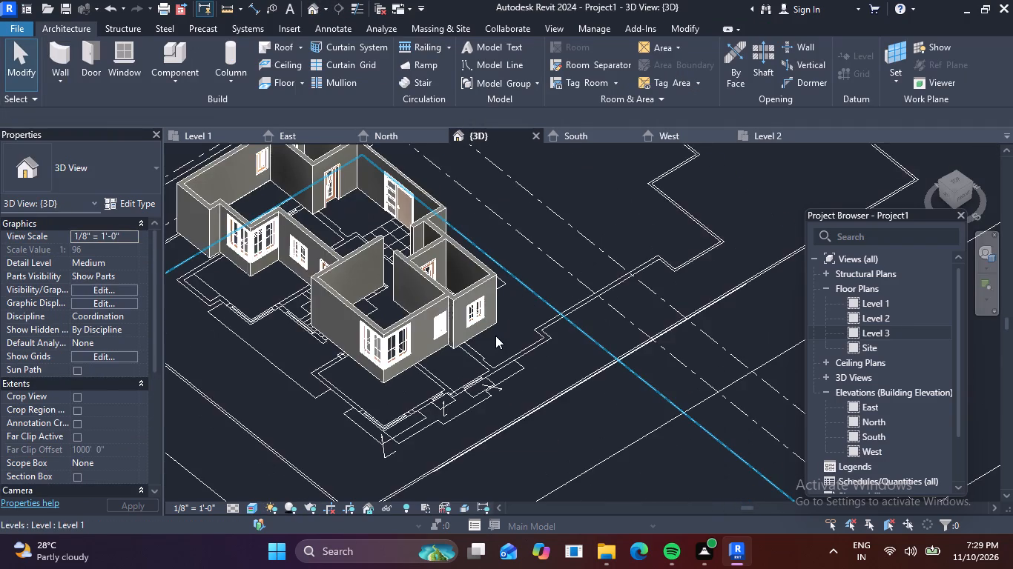
{"action": "scroll", "coordinate": [495, 336], "scroll_direction": "up", "scroll_amount": 1}
{"action": "middle_click_drag", "start_coordinate": [497, 337], "coordinate": [610, 343]}
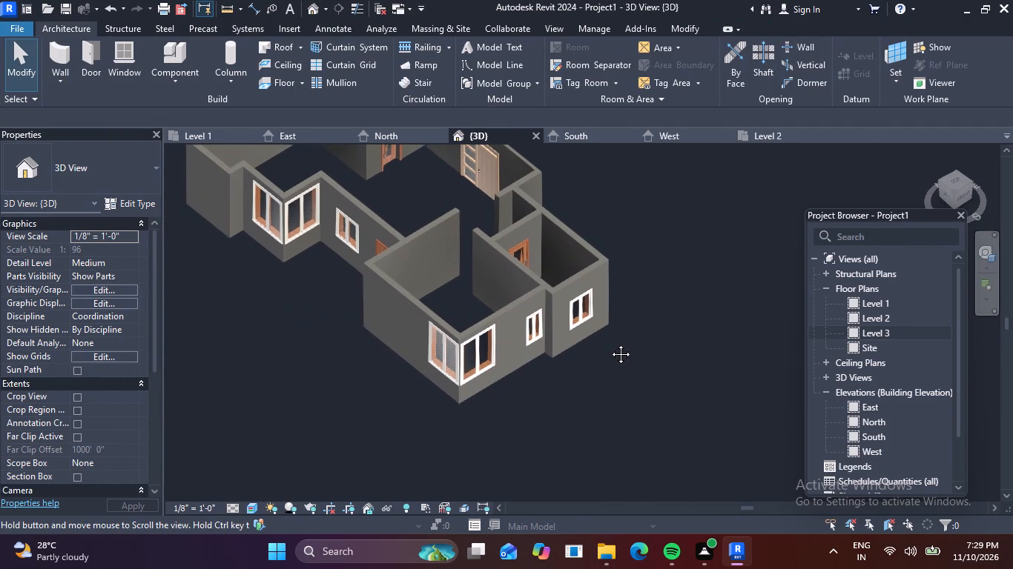
{"action": "middle_click_drag", "start_coordinate": [610, 343], "coordinate": [583, 397]}
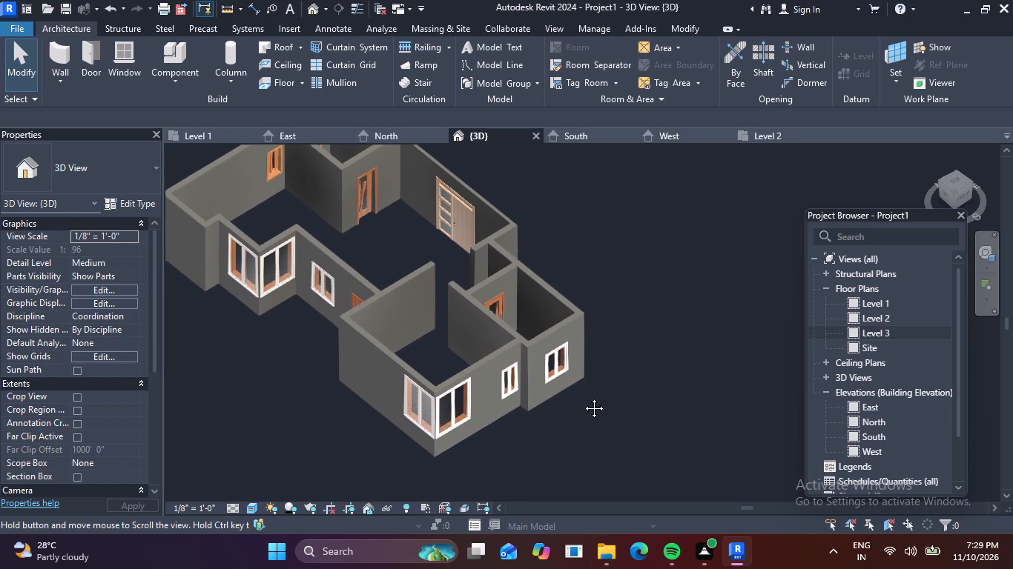
{"action": "middle_click_drag", "start_coordinate": [583, 397], "coordinate": [581, 441]}
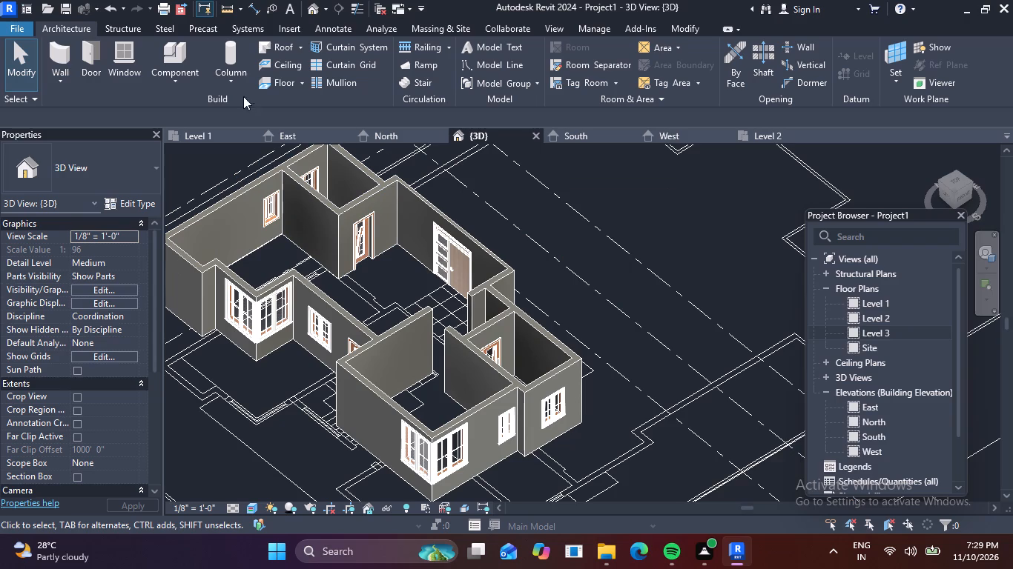
Examine the window and door placement on both storeys in the East and North elevations.
{"action": "left_click", "coordinate": [291, 135]}
{"action": "scroll", "coordinate": [513, 321], "scroll_direction": "down", "scroll_amount": 5}
{"action": "scroll", "coordinate": [583, 302], "scroll_direction": "down", "scroll_amount": 2}
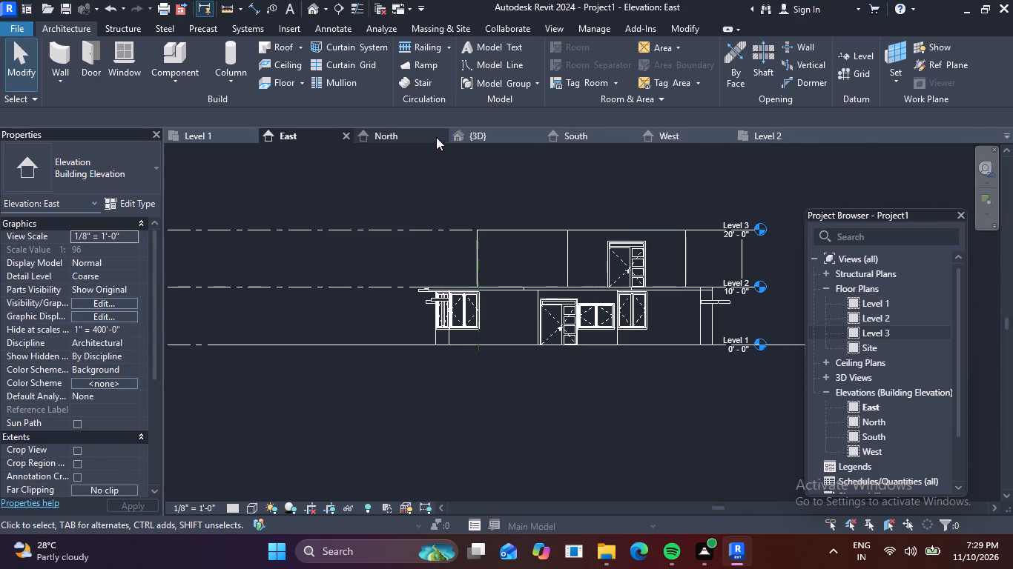
{"action": "left_click", "coordinate": [394, 134]}
{"action": "scroll", "coordinate": [530, 330], "scroll_direction": "down", "scroll_amount": 7}
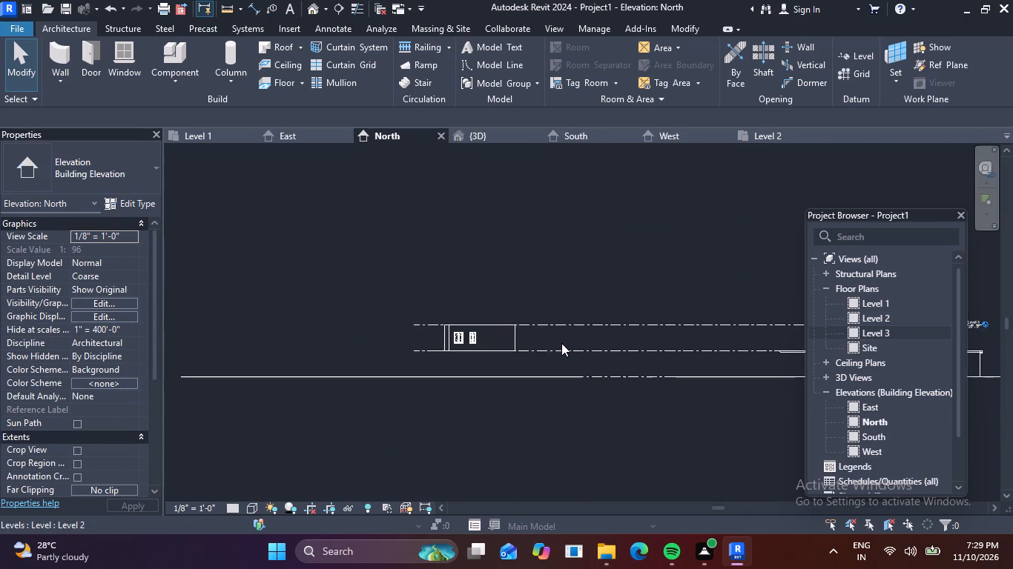
{"action": "scroll", "coordinate": [570, 341], "scroll_direction": "down", "scroll_amount": 2}
{"action": "middle_click_drag", "start_coordinate": [440, 355], "coordinate": [294, 322]}
{"action": "scroll", "coordinate": [701, 310], "scroll_direction": "up", "scroll_amount": 4}
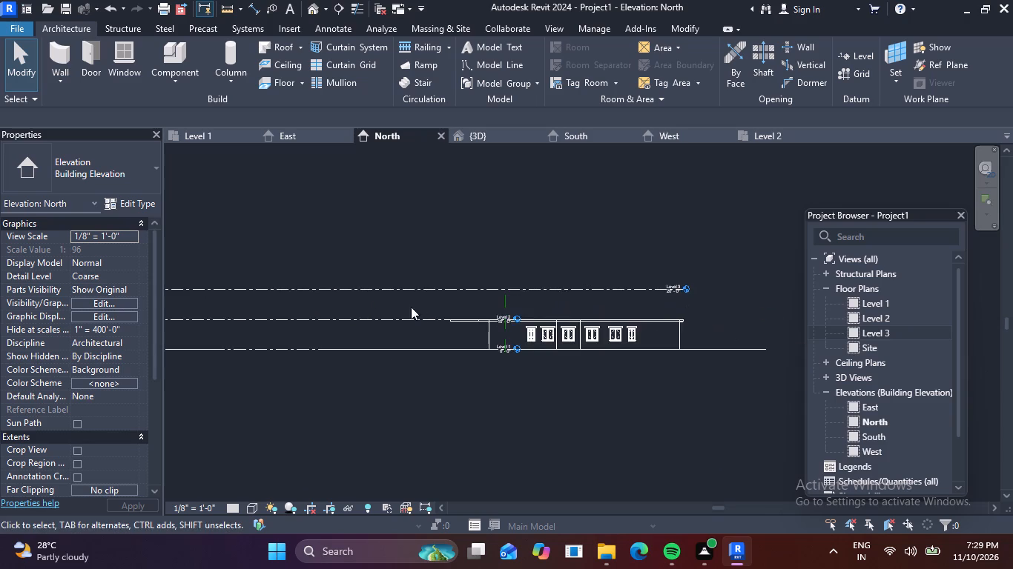
{"action": "middle_click_drag", "start_coordinate": [423, 307], "coordinate": [560, 328]}
{"action": "scroll", "coordinate": [229, 334], "scroll_direction": "up", "scroll_amount": 3}
{"action": "middle_click_drag", "start_coordinate": [304, 319], "coordinate": [406, 350]}
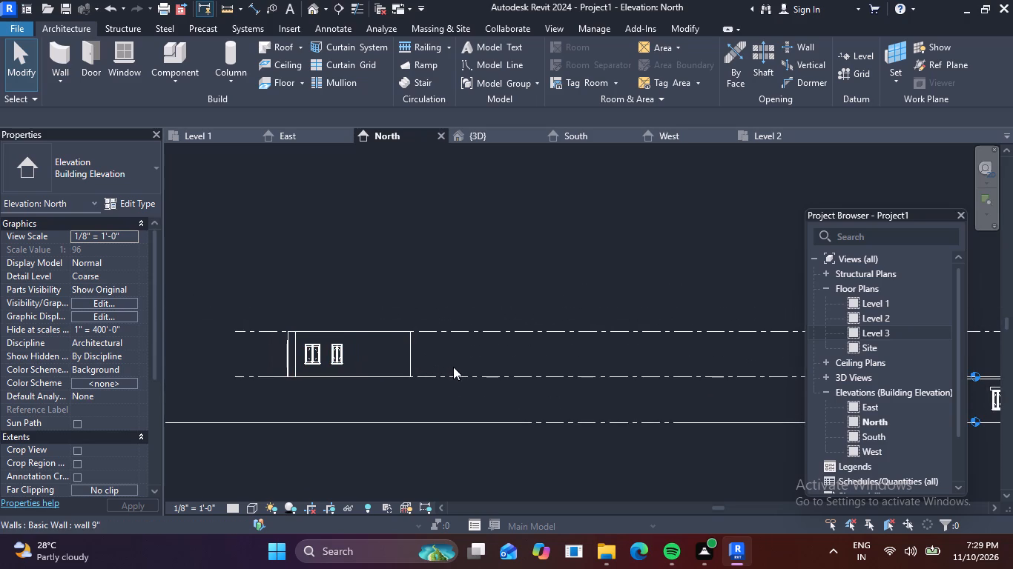
In the North elevation, move the whole detached Level 2 storey, with its doors and windows, horizontally onto the ground-floor house.
{"action": "left_click_drag", "start_coordinate": [431, 367], "coordinate": [263, 345]}
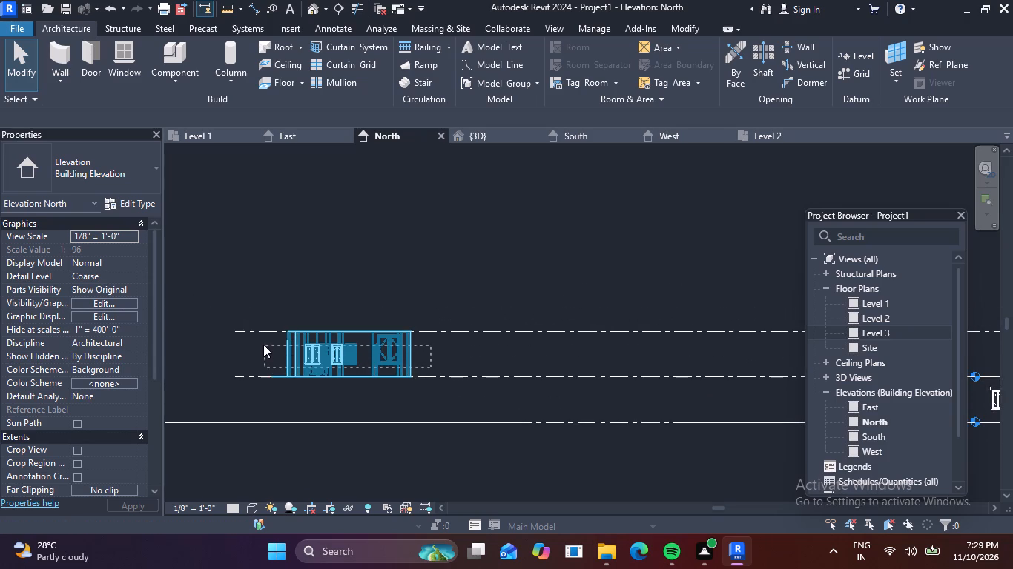
{"action": "left_click_drag", "start_coordinate": [263, 345], "coordinate": [260, 345]}
{"action": "scroll", "coordinate": [434, 373], "scroll_direction": "up", "scroll_amount": 2}
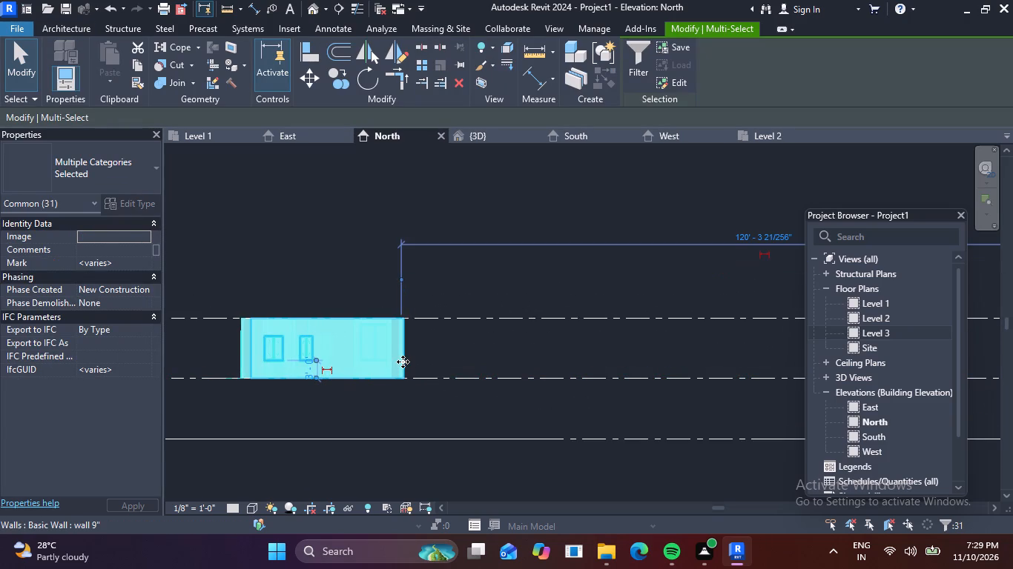
{"action": "left_click_drag", "start_coordinate": [404, 361], "coordinate": [680, 359]}
{"action": "scroll", "coordinate": [720, 347], "scroll_direction": "down", "scroll_amount": 2}
{"action": "middle_click_drag", "start_coordinate": [702, 350], "coordinate": [189, 269]}
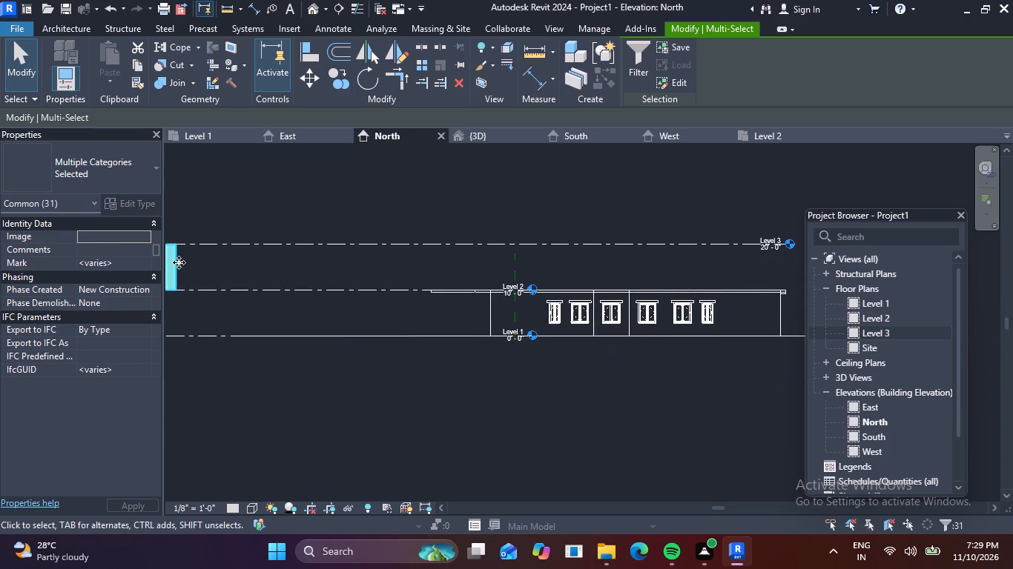
{"action": "left_click_drag", "start_coordinate": [179, 262], "coordinate": [763, 275]}
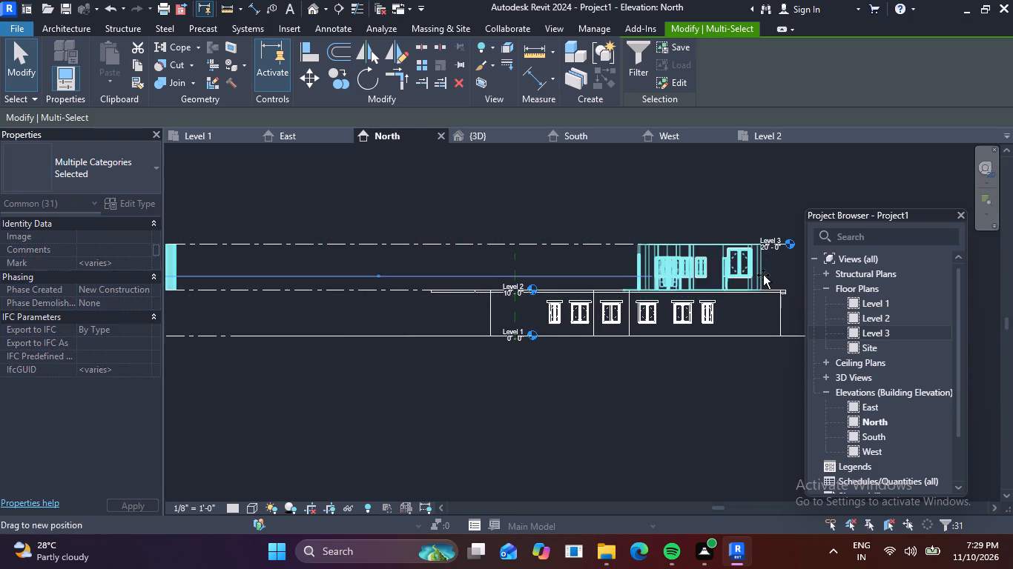
Shift the selected Level 2 storey sideways in the North elevation to line its end wall up with the ground-floor end wall.
{"action": "middle_click_drag", "start_coordinate": [785, 270], "coordinate": [583, 272]}
{"action": "scroll", "coordinate": [563, 273], "scroll_direction": "up", "scroll_amount": 8}
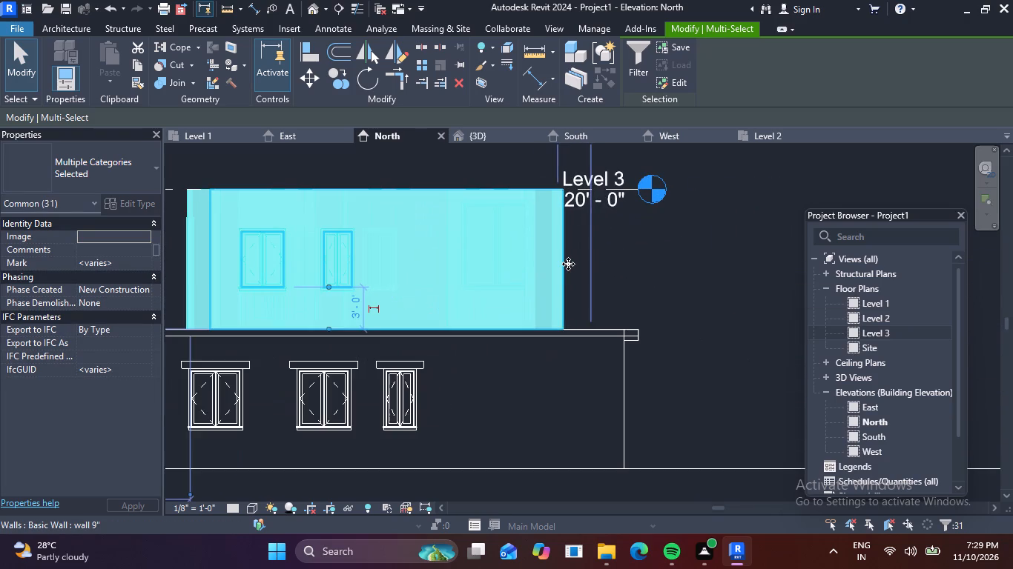
{"action": "left_click_drag", "start_coordinate": [565, 270], "coordinate": [593, 271]}
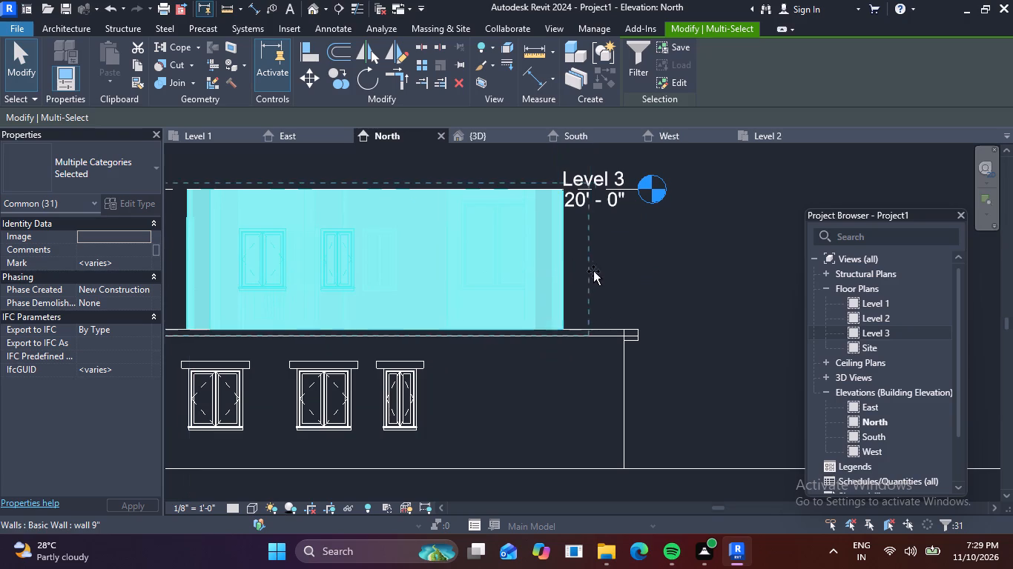
{"action": "left_click_drag", "start_coordinate": [593, 271], "coordinate": [623, 272]}
{"action": "scroll", "coordinate": [572, 312], "scroll_direction": "down", "scroll_amount": 7}
{"action": "scroll", "coordinate": [474, 322], "scroll_direction": "down", "scroll_amount": 6}
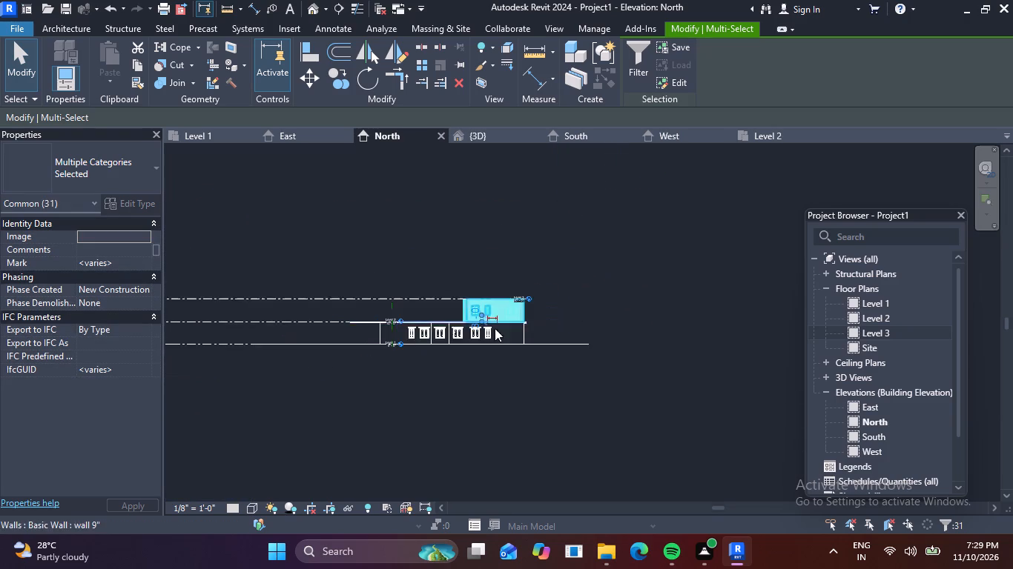
{"action": "scroll", "coordinate": [426, 319], "scroll_direction": "down", "scroll_amount": 2}
{"action": "middle_click_drag", "start_coordinate": [470, 323], "coordinate": [680, 319]}
{"action": "scroll", "coordinate": [594, 307], "scroll_direction": "up", "scroll_amount": 3}
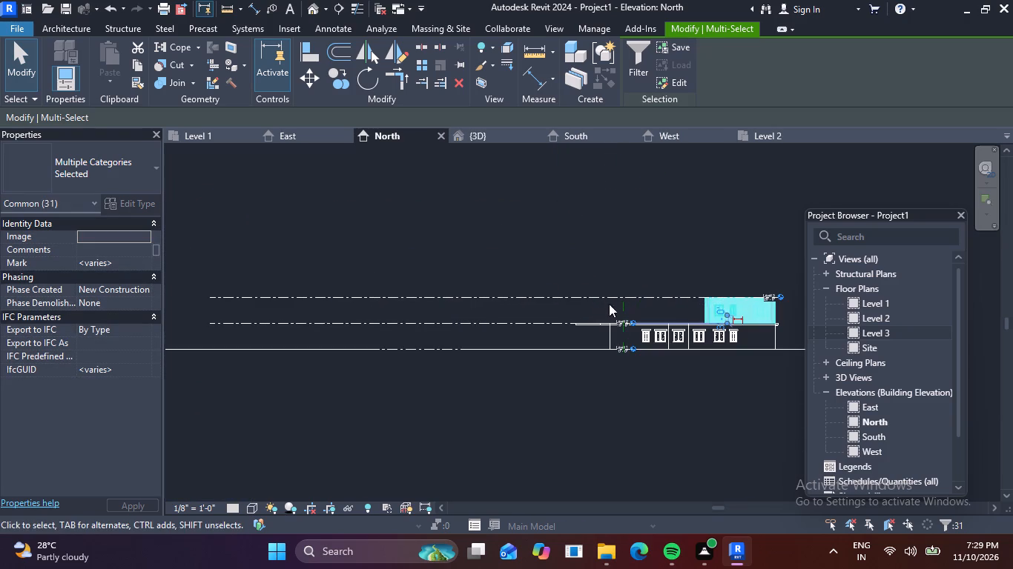
In the West elevation, shift the selected Level 2 storey sideways to align its outer wall with the ground-floor outer wall.
{"action": "left_click", "coordinate": [567, 136]}
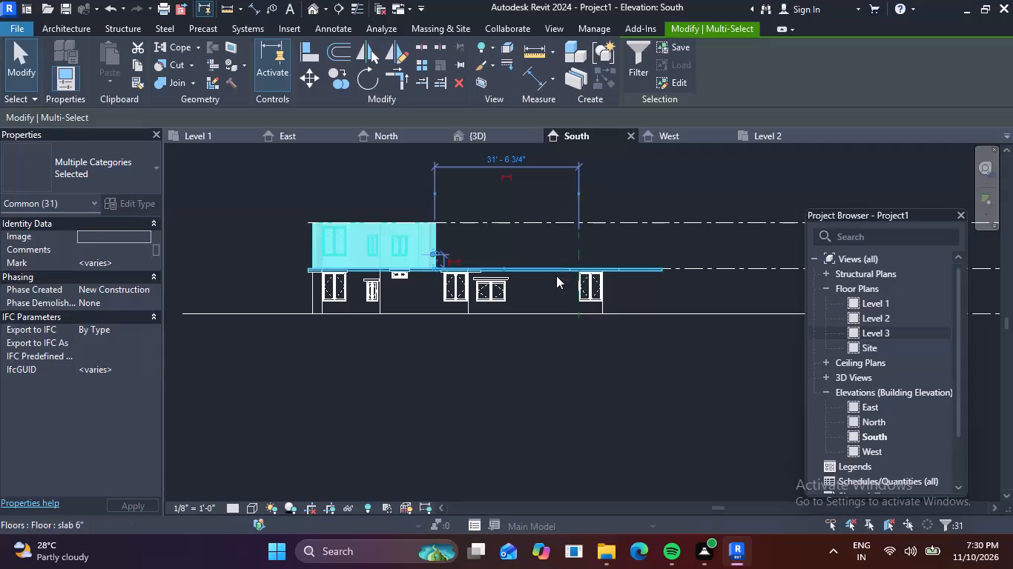
{"action": "scroll", "coordinate": [337, 267], "scroll_direction": "up", "scroll_amount": 5}
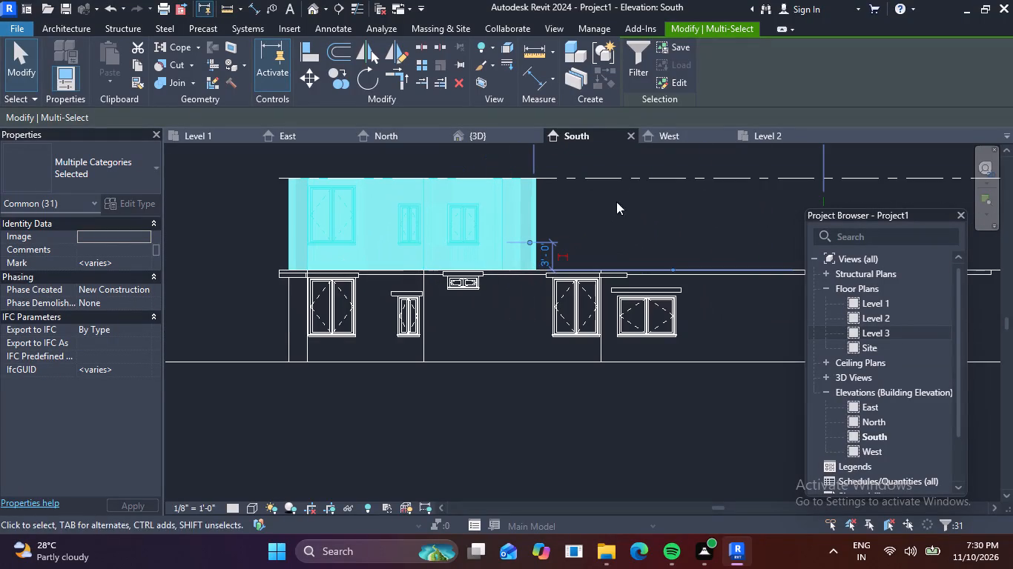
{"action": "left_click", "coordinate": [678, 141]}
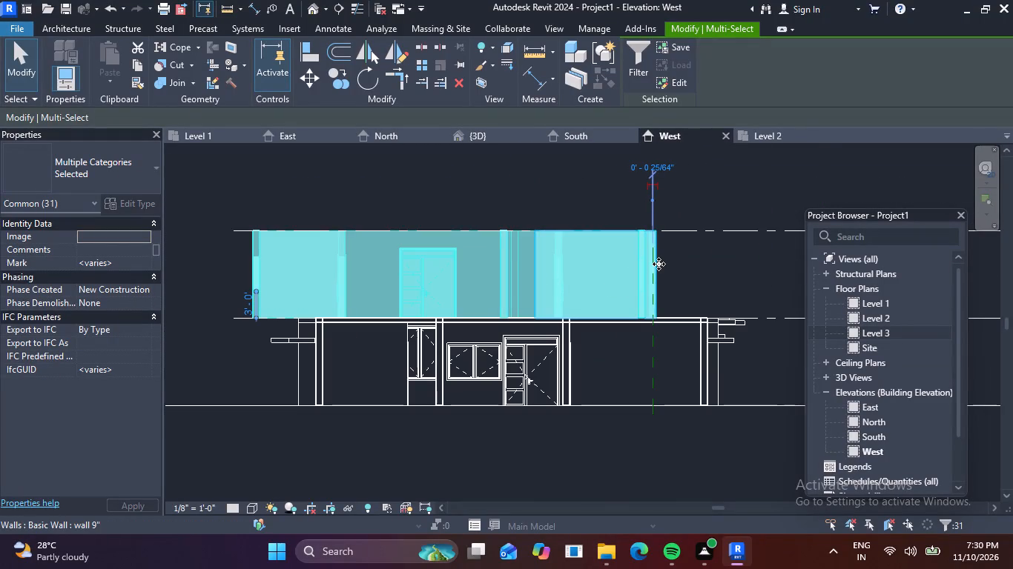
{"action": "left_click_drag", "start_coordinate": [659, 264], "coordinate": [707, 263]}
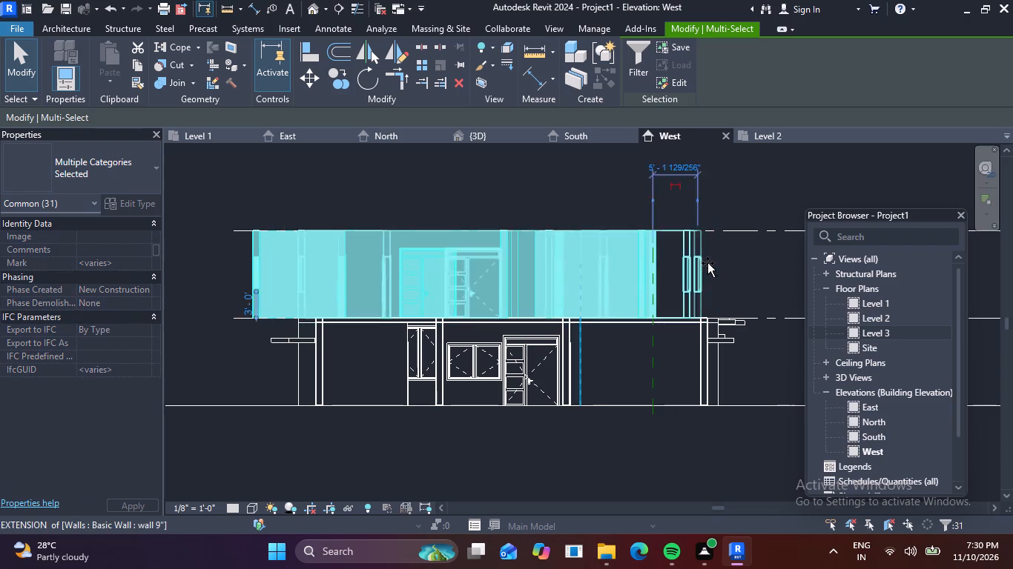
{"action": "left_click_drag", "start_coordinate": [707, 263], "coordinate": [705, 266]}
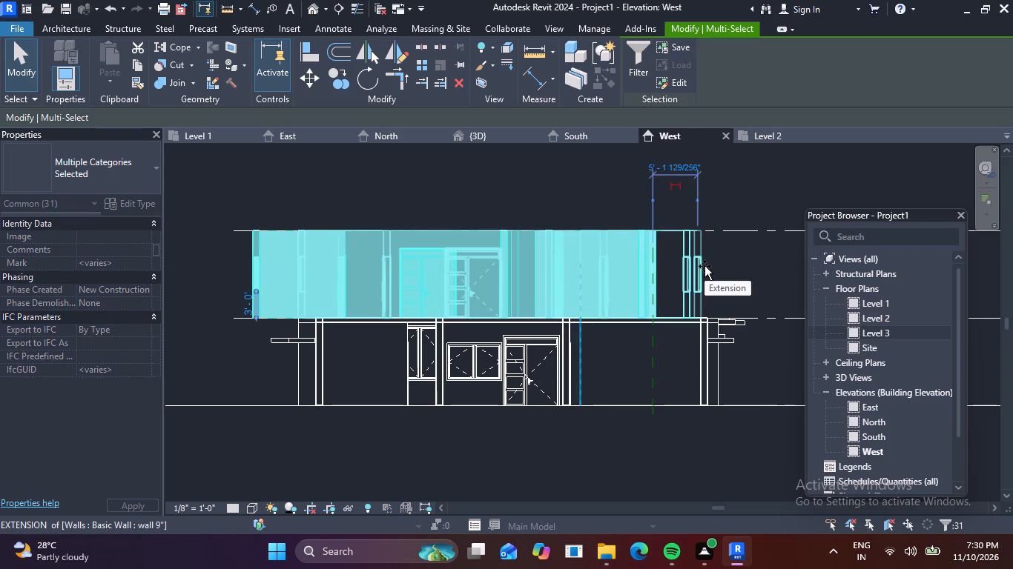
{"action": "left_click_drag", "start_coordinate": [705, 266], "coordinate": [710, 264]}
{"action": "scroll", "coordinate": [708, 299], "scroll_direction": "up", "scroll_amount": 6}
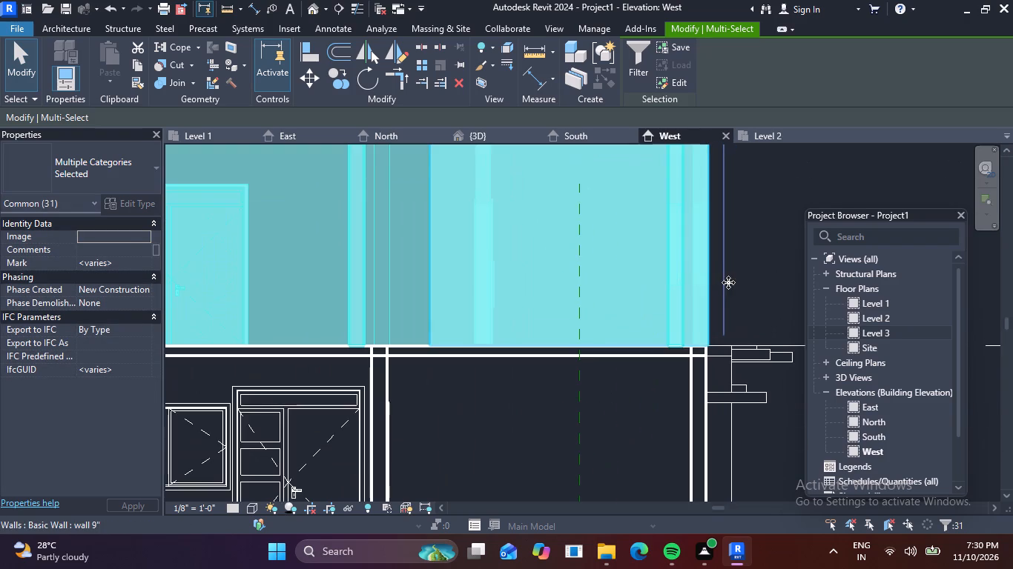
Examine from several sides in the default 3D view how the moved Level 2 storey sits on the ground floor.
{"action": "left_click", "coordinate": [317, 9]}
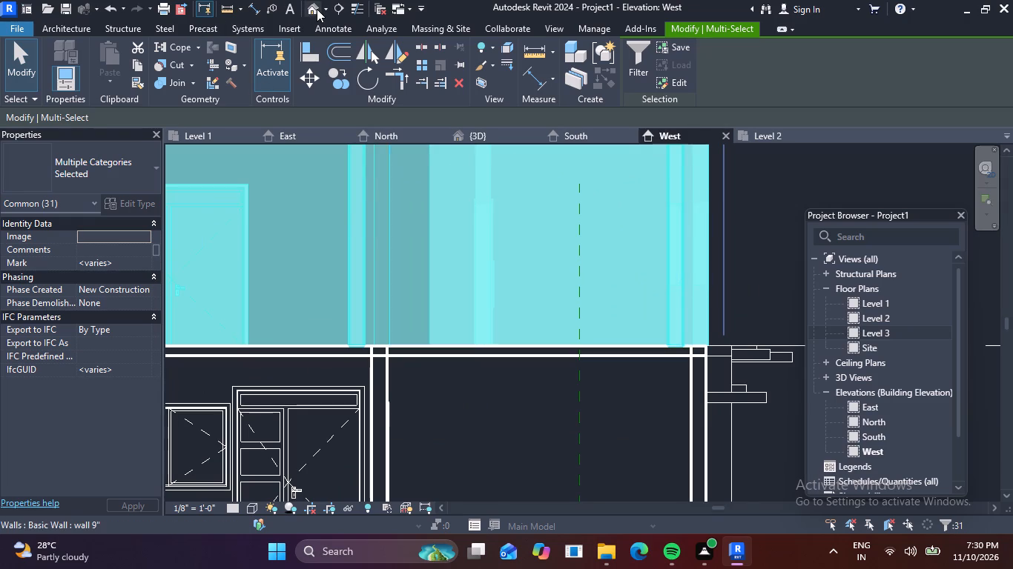
{"action": "scroll", "coordinate": [436, 219], "scroll_direction": "down", "scroll_amount": 5}
{"action": "scroll", "coordinate": [580, 291], "scroll_direction": "down", "scroll_amount": 3}
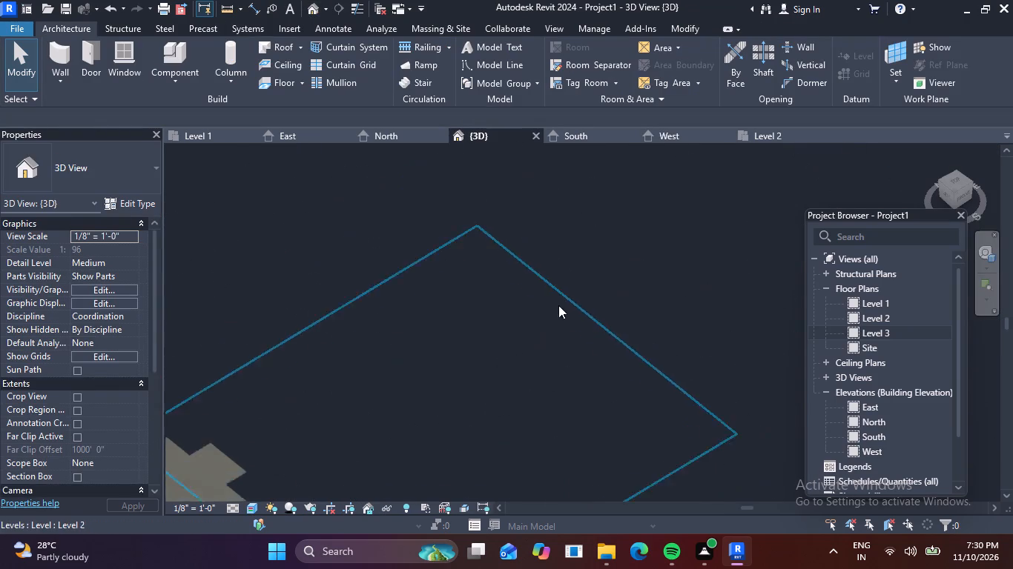
{"action": "scroll", "coordinate": [558, 305], "scroll_direction": "down", "scroll_amount": 3}
{"action": "middle_click_drag", "start_coordinate": [518, 376], "coordinate": [627, 287]}
{"action": "scroll", "coordinate": [344, 399], "scroll_direction": "up", "scroll_amount": 2}
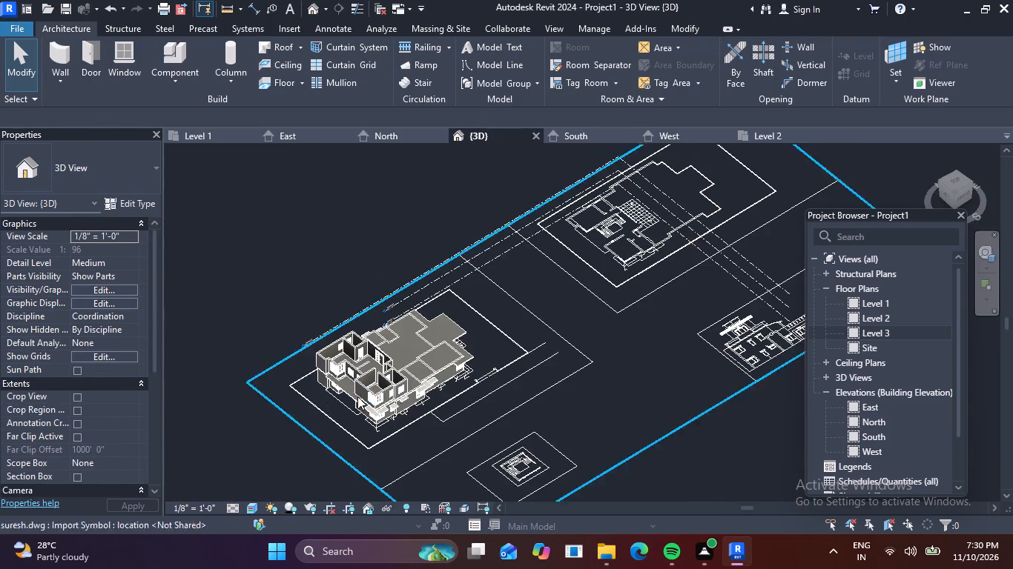
{"action": "scroll", "coordinate": [357, 396], "scroll_direction": "up", "scroll_amount": 3}
{"action": "middle_click_drag", "start_coordinate": [435, 416], "coordinate": [492, 362]}
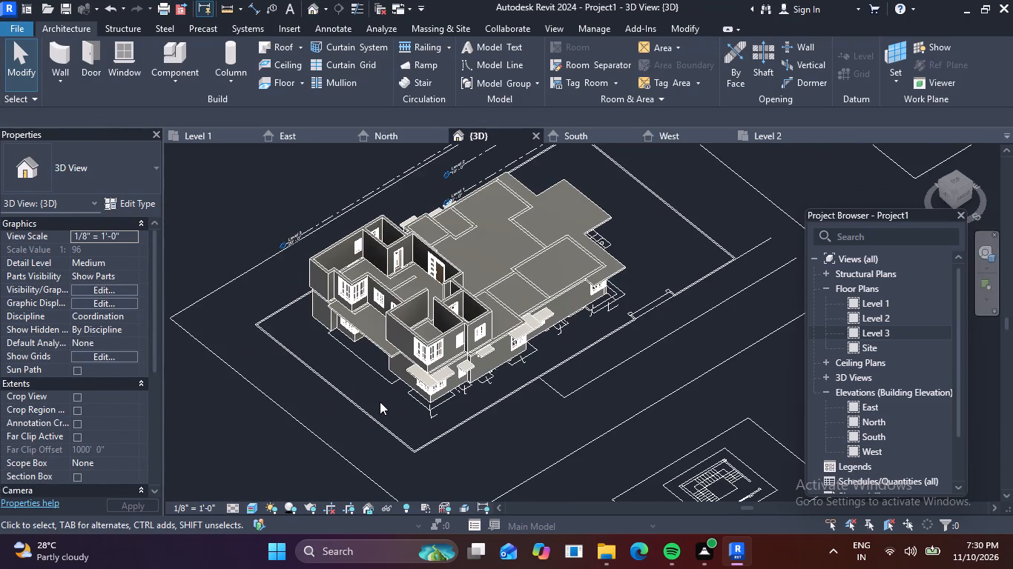
{"action": "middle_click_drag", "start_coordinate": [367, 390], "coordinate": [426, 354], "text": "shift"}
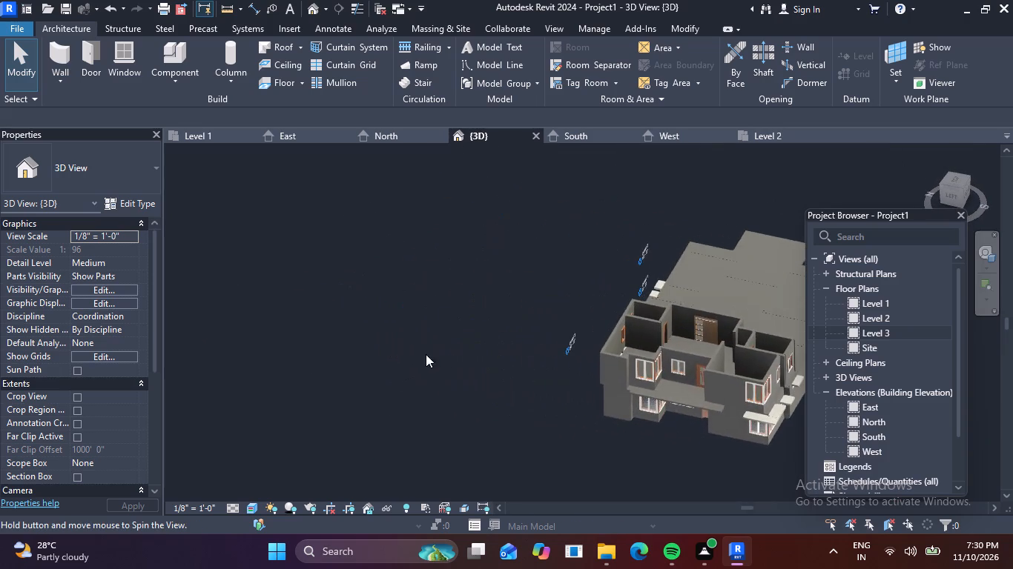
{"action": "middle_click_drag", "start_coordinate": [547, 369], "coordinate": [306, 317]}
{"action": "scroll", "coordinate": [486, 355], "scroll_direction": "up", "scroll_amount": 1}
{"action": "middle_click_drag", "start_coordinate": [410, 347], "coordinate": [440, 310]}
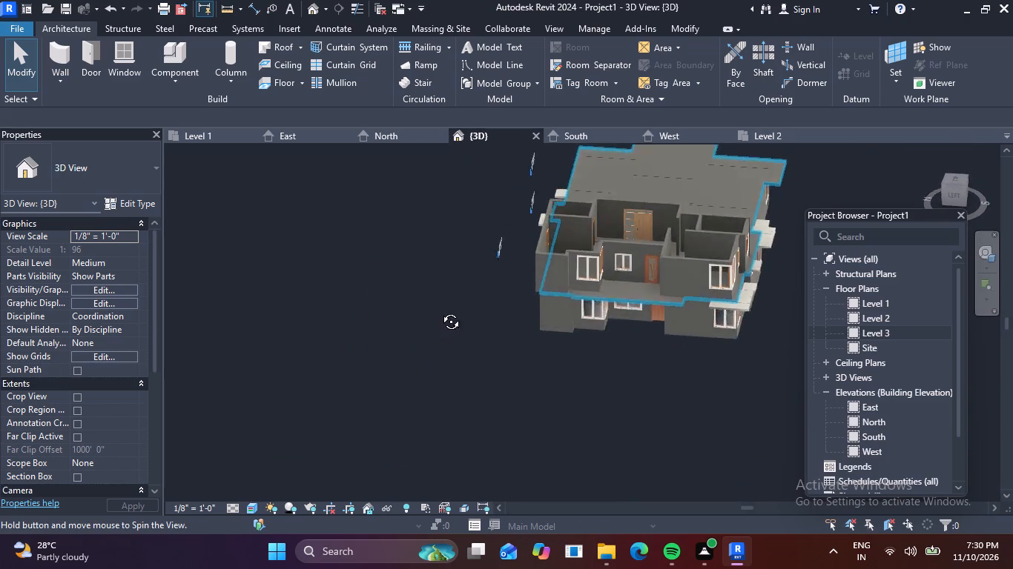
{"action": "middle_click_drag", "start_coordinate": [440, 310], "coordinate": [452, 290]}
{"action": "middle_click_drag", "start_coordinate": [618, 244], "coordinate": [228, 299]}
{"action": "middle_click_drag", "start_coordinate": [375, 277], "coordinate": [397, 270], "text": "shift"}
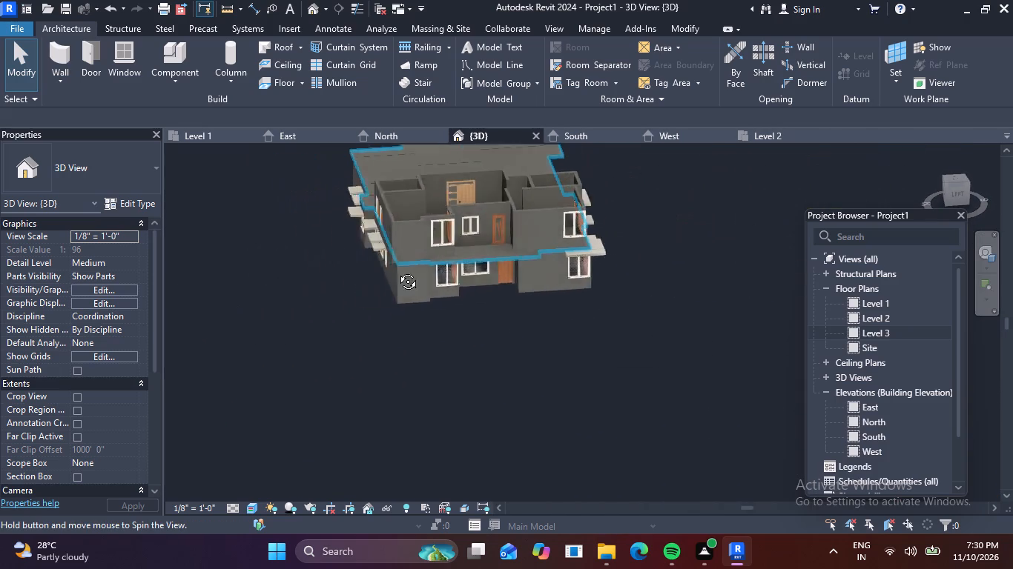
{"action": "middle_click_drag", "start_coordinate": [397, 270], "coordinate": [419, 265], "text": "shift"}
{"action": "middle_click_drag", "start_coordinate": [457, 238], "coordinate": [153, 307]}
{"action": "middle_click_drag", "start_coordinate": [292, 299], "coordinate": [327, 293], "text": "shift"}
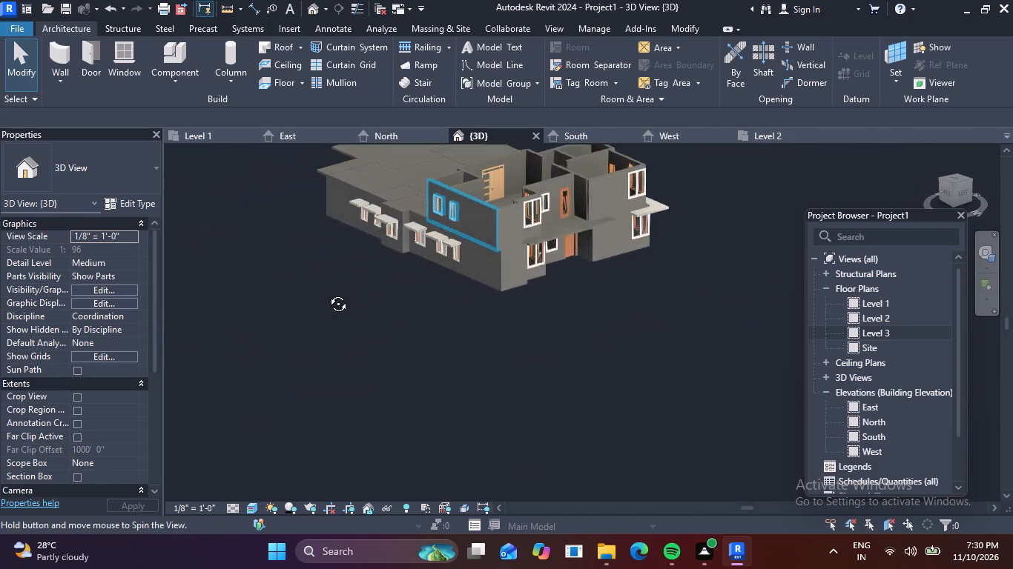
{"action": "middle_click_drag", "start_coordinate": [327, 293], "coordinate": [331, 292], "text": "shift"}
{"action": "middle_click_drag", "start_coordinate": [436, 262], "coordinate": [176, 361]}
{"action": "middle_click_drag", "start_coordinate": [268, 307], "coordinate": [276, 307], "text": "shift"}
{"action": "scroll", "coordinate": [360, 309], "scroll_direction": "up", "scroll_amount": 3}
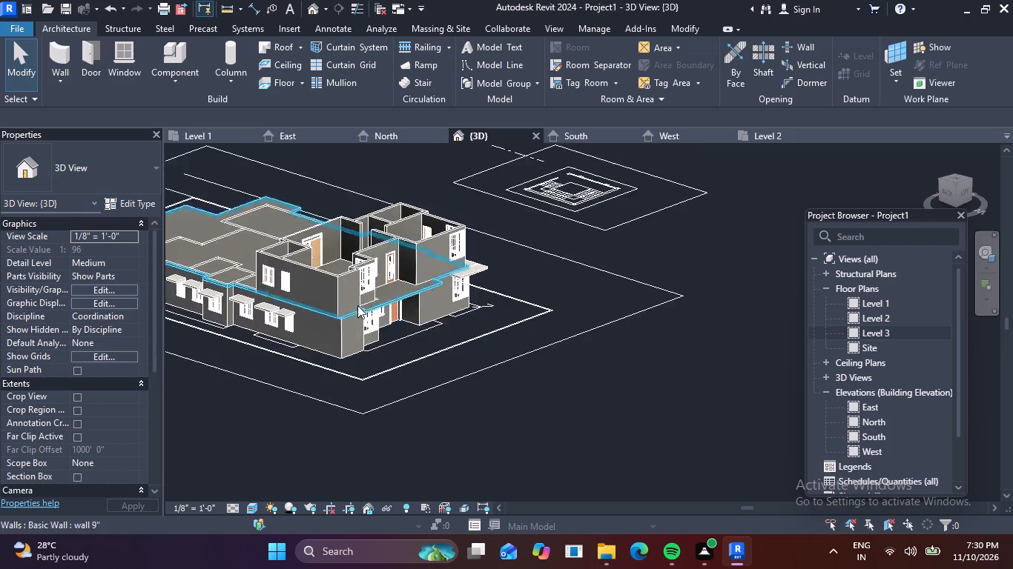
{"action": "scroll", "coordinate": [357, 305], "scroll_direction": "up", "scroll_amount": 7}
{"action": "middle_click_drag", "start_coordinate": [449, 380], "coordinate": [396, 396]}
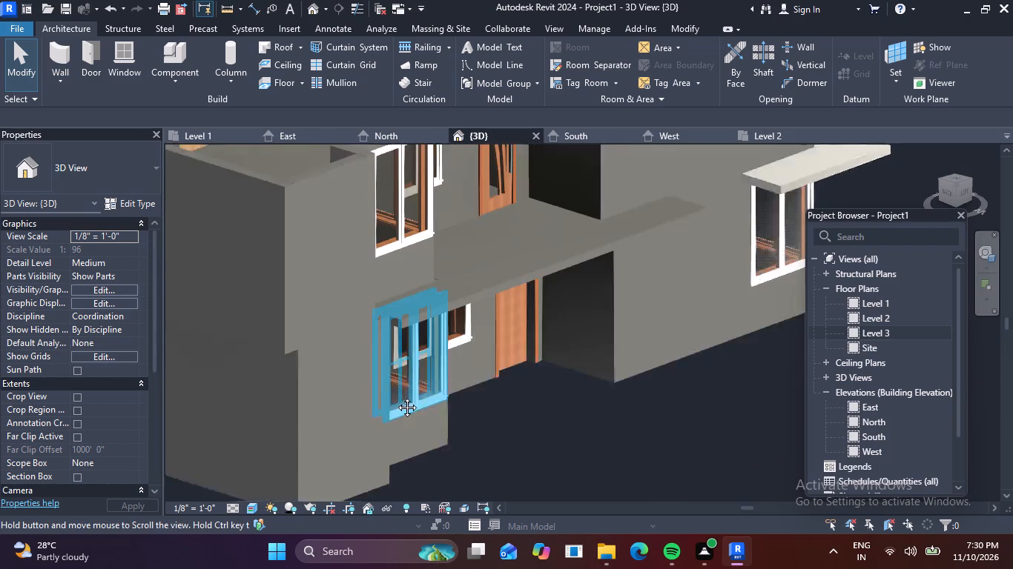
{"action": "middle_click_drag", "start_coordinate": [396, 396], "coordinate": [202, 493]}
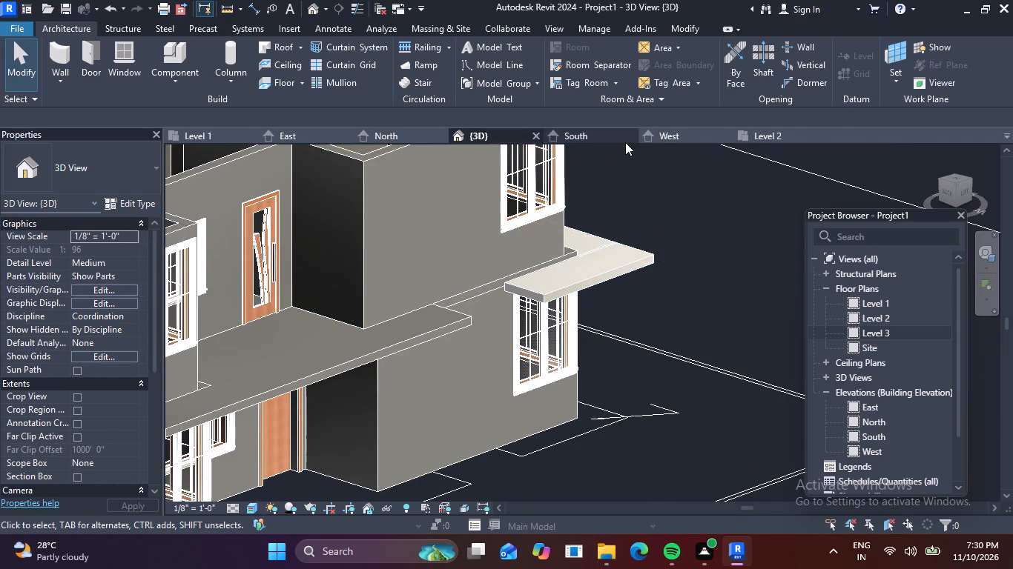
In the West elevation, select all Level 2 walls, doors and windows and shift them so the outer wall sits exactly over the ground-floor wall.
{"action": "left_click", "coordinate": [667, 138]}
{"action": "scroll", "coordinate": [536, 267], "scroll_direction": "down", "scroll_amount": 3}
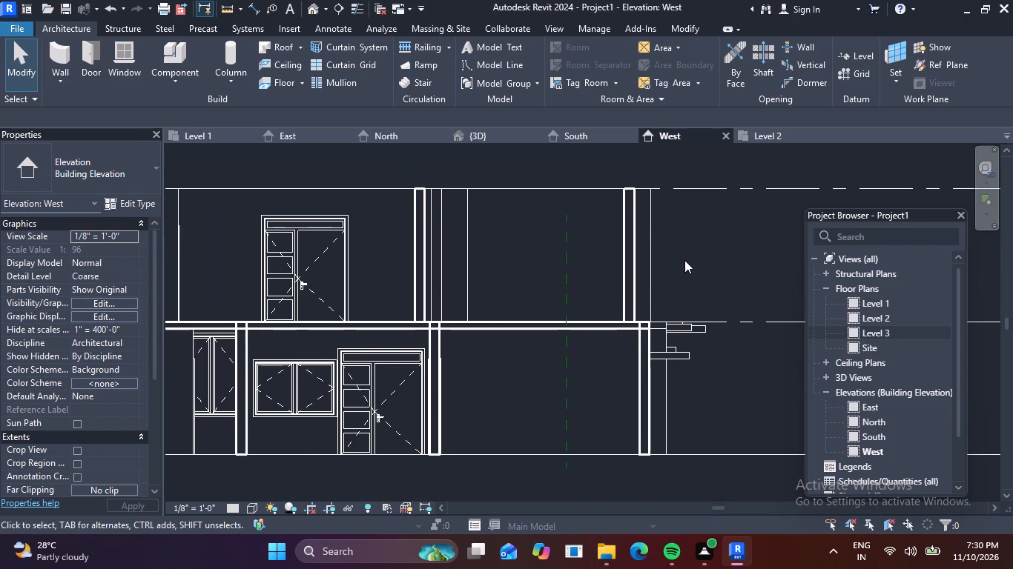
{"action": "left_click_drag", "start_coordinate": [681, 263], "coordinate": [277, 257]}
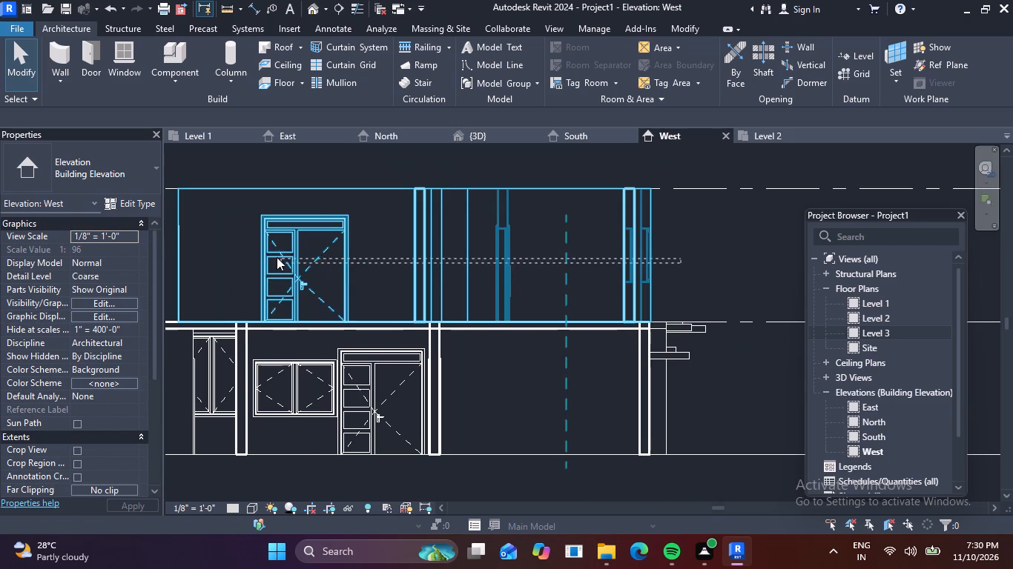
{"action": "left_click_drag", "start_coordinate": [277, 257], "coordinate": [239, 249]}
{"action": "middle_click_drag", "start_coordinate": [230, 241], "coordinate": [336, 241]}
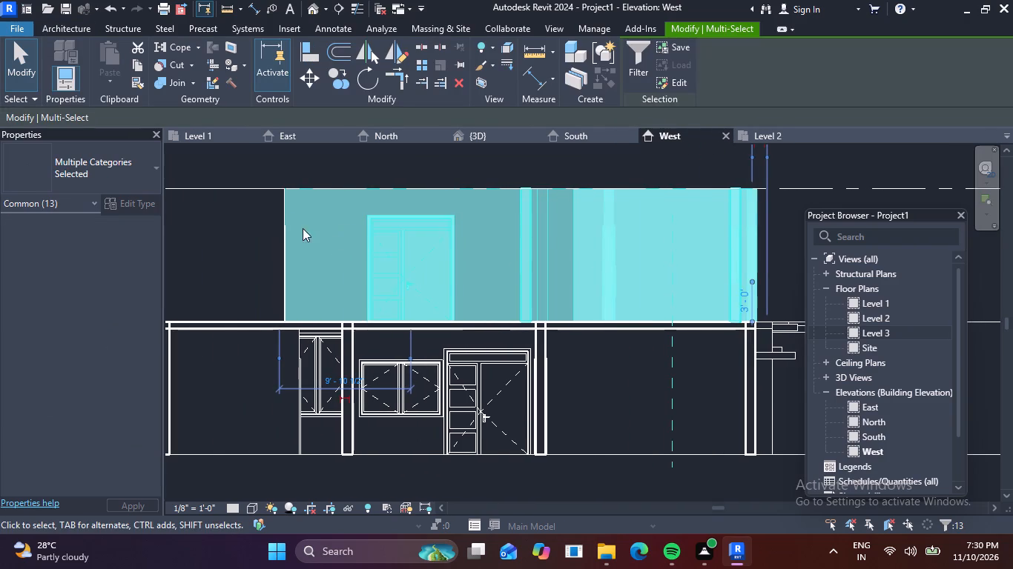
{"action": "left_click_drag", "start_coordinate": [772, 247], "coordinate": [213, 260]}
{"action": "scroll", "coordinate": [540, 278], "scroll_direction": "down", "scroll_amount": 3}
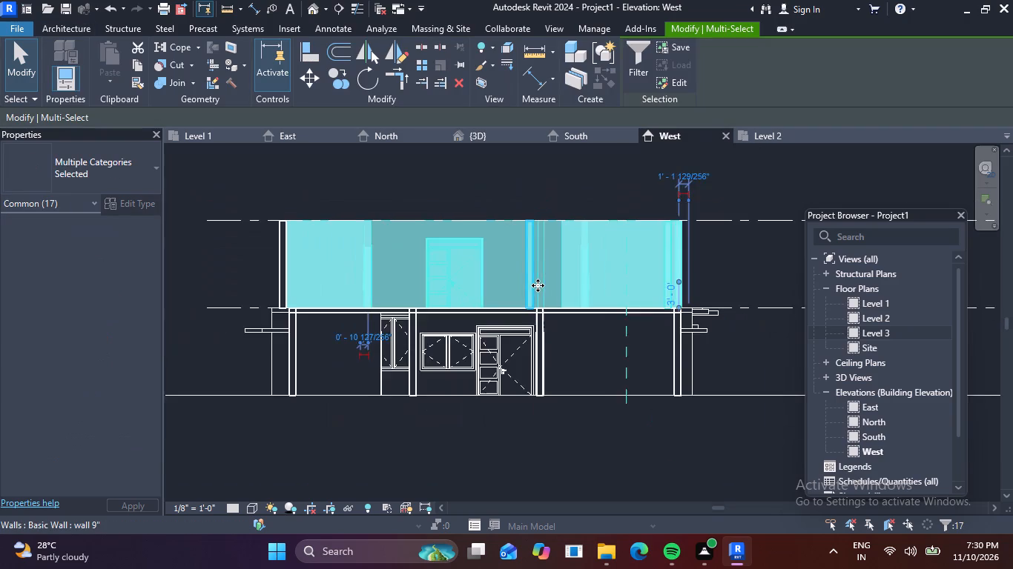
{"action": "scroll", "coordinate": [538, 285], "scroll_direction": "down", "scroll_amount": 1}
{"action": "left_click_drag", "start_coordinate": [684, 270], "coordinate": [242, 264]}
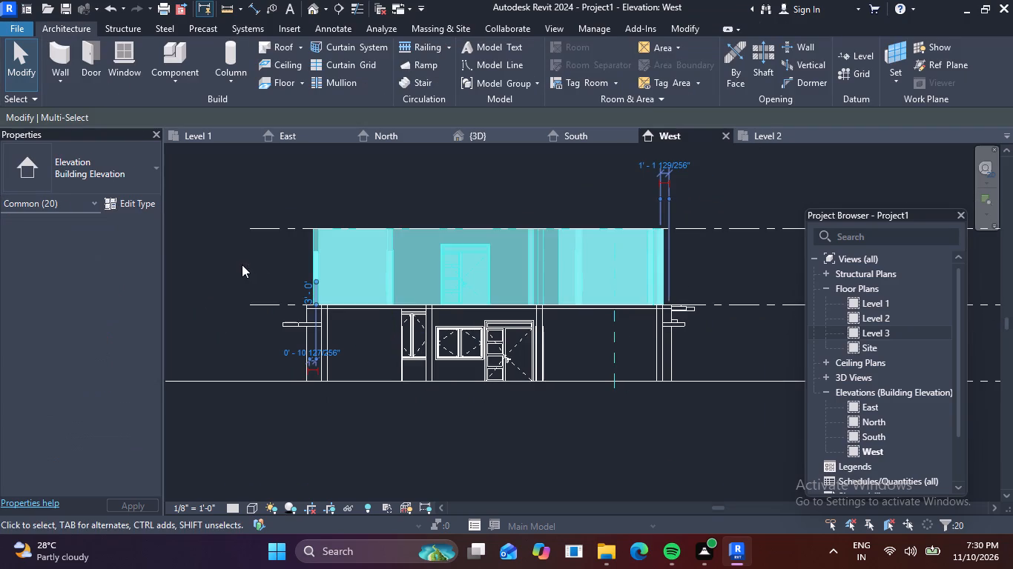
{"action": "scroll", "coordinate": [323, 313], "scroll_direction": "up", "scroll_amount": 6}
{"action": "scroll", "coordinate": [264, 296], "scroll_direction": "up", "scroll_amount": 5}
{"action": "scroll", "coordinate": [334, 285], "scroll_direction": "up", "scroll_amount": 5}
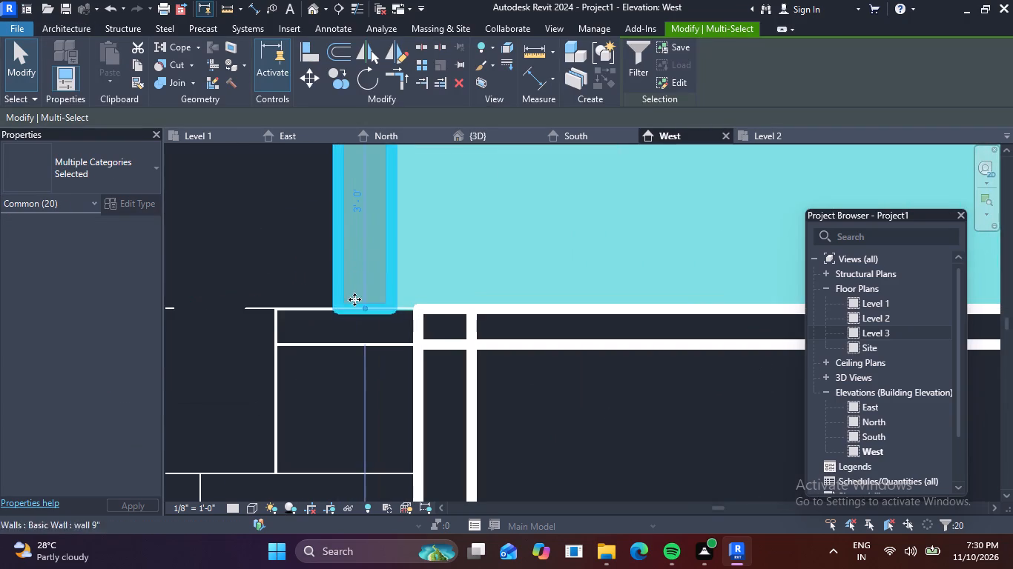
{"action": "left_click_drag", "start_coordinate": [334, 303], "coordinate": [363, 300]}
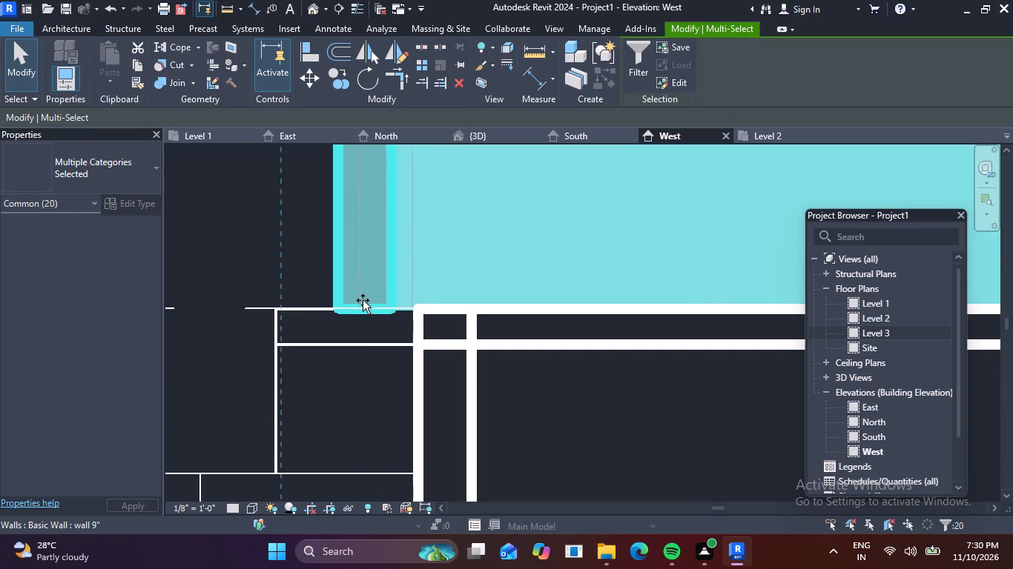
{"action": "left_click_drag", "start_coordinate": [363, 300], "coordinate": [424, 301]}
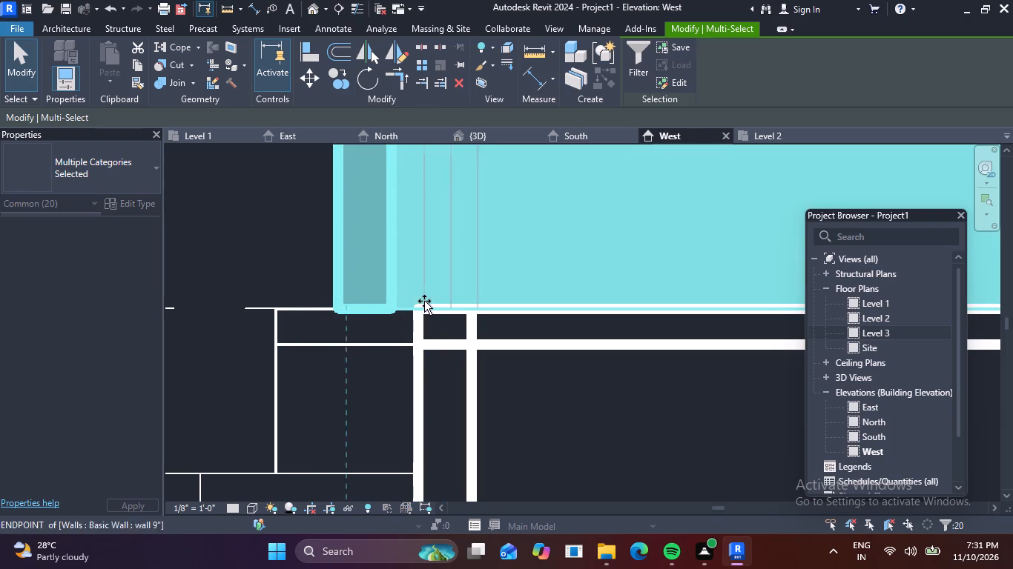
{"action": "left_click_drag", "start_coordinate": [424, 301], "coordinate": [417, 301]}
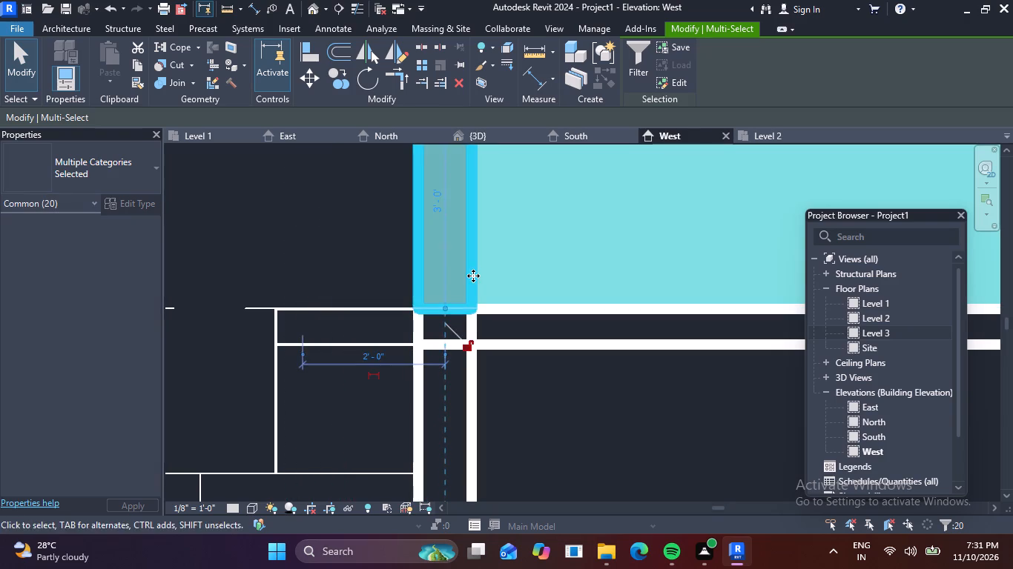
{"action": "scroll", "coordinate": [473, 274], "scroll_direction": "down", "scroll_amount": 11}
{"action": "scroll", "coordinate": [544, 311], "scroll_direction": "down", "scroll_amount": 1}
{"action": "middle_click_drag", "start_coordinate": [532, 324], "coordinate": [372, 336]}
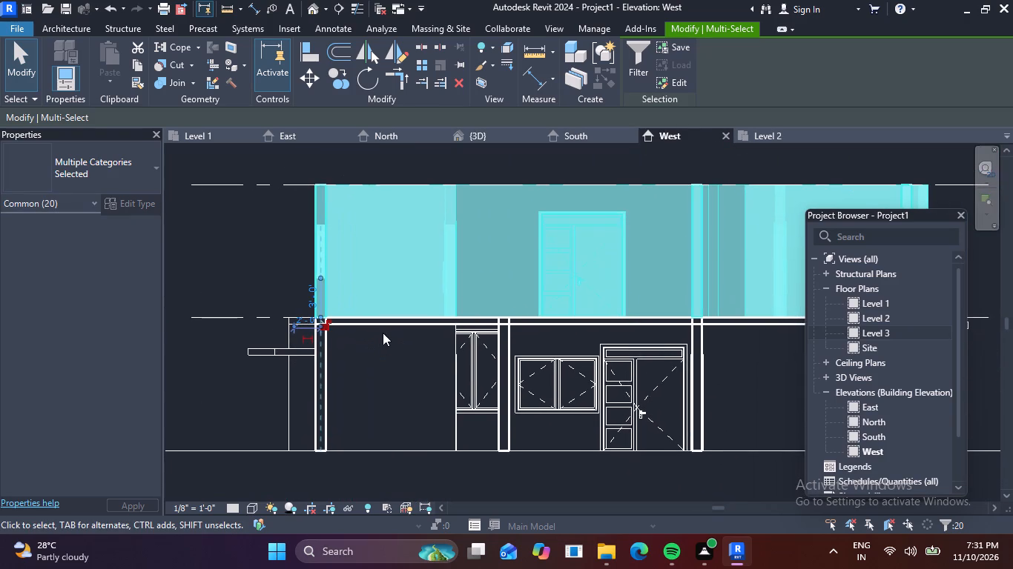
Examine in the default 3D view how the shifted Level 2 storey lines up with the ground-floor walls and slab.
{"action": "key", "text": "Escape"}
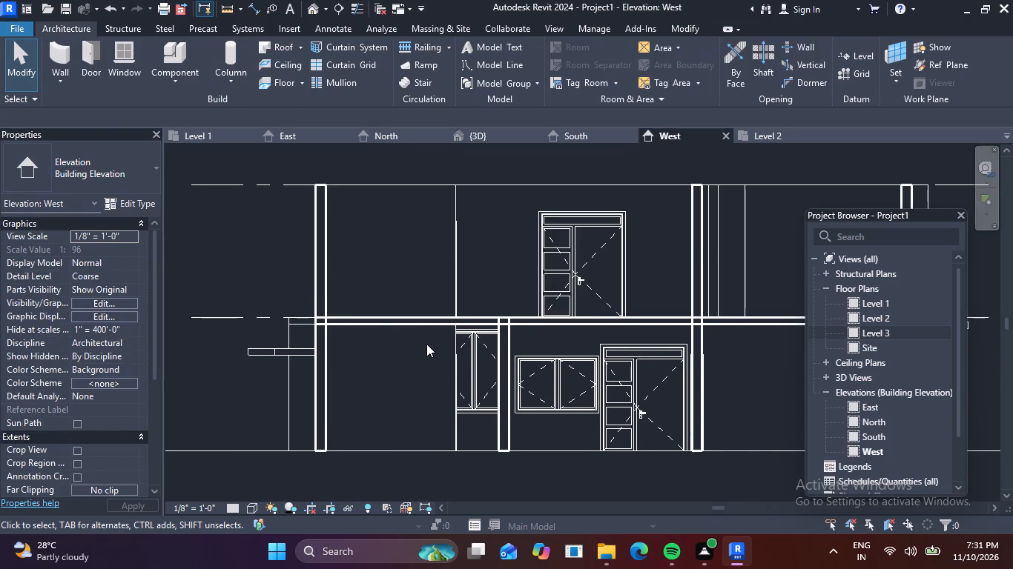
{"action": "left_click", "coordinate": [308, 8]}
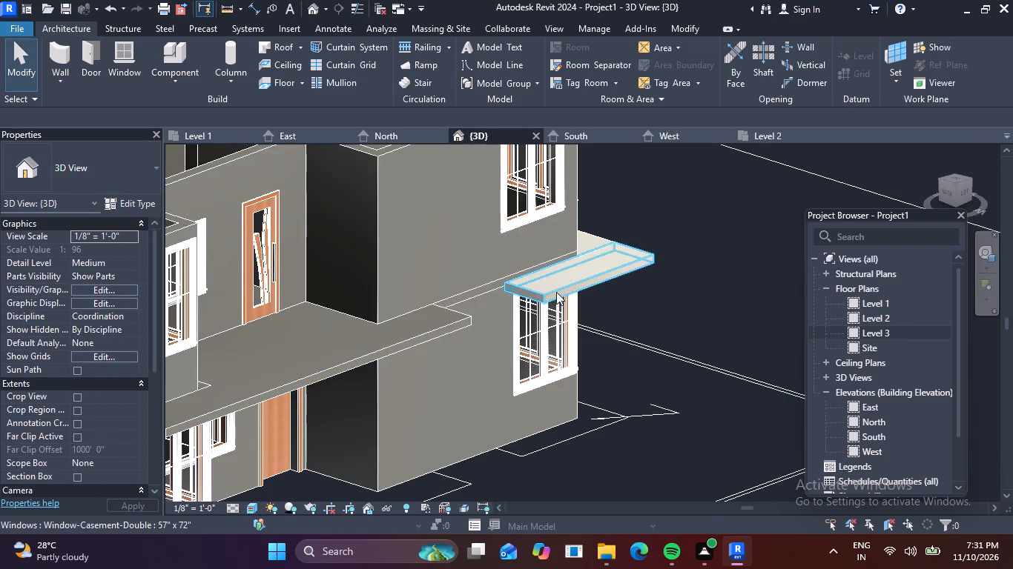
{"action": "scroll", "coordinate": [556, 292], "scroll_direction": "down", "scroll_amount": 3}
{"action": "middle_click_drag", "start_coordinate": [423, 353], "coordinate": [532, 324]}
{"action": "scroll", "coordinate": [292, 366], "scroll_direction": "up", "scroll_amount": 5}
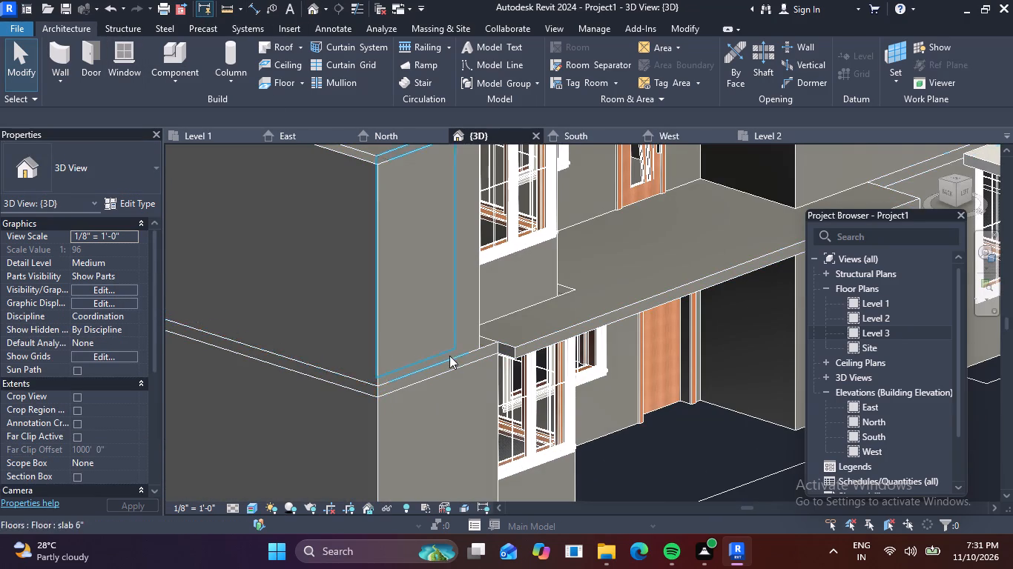
{"action": "scroll", "coordinate": [441, 362], "scroll_direction": "down", "scroll_amount": 5}
{"action": "key", "text": "Escape"}
{"action": "scroll", "coordinate": [531, 330], "scroll_direction": "down", "scroll_amount": 3}
{"action": "middle_click_drag", "start_coordinate": [466, 356], "coordinate": [467, 390]}
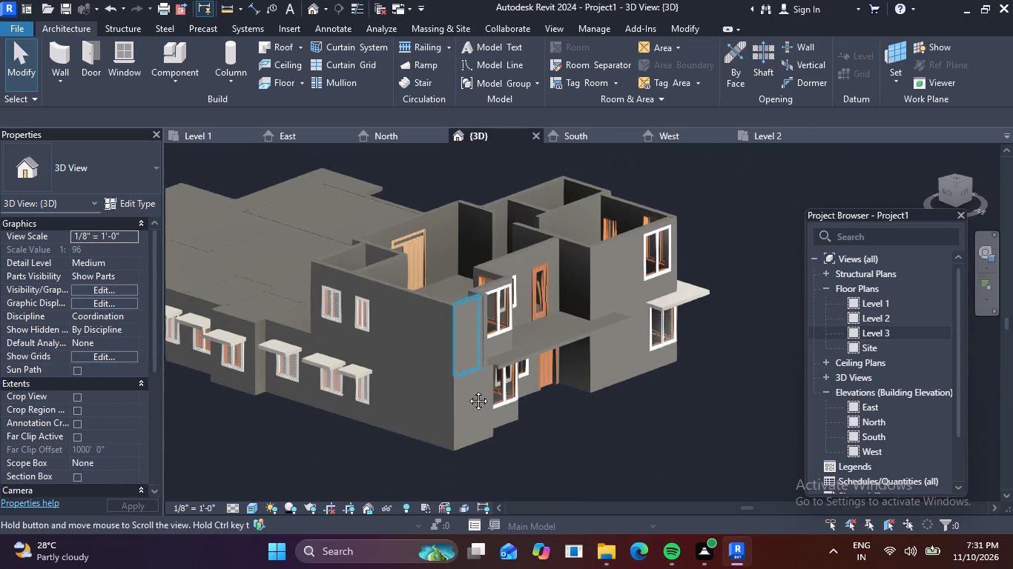
{"action": "middle_click_drag", "start_coordinate": [467, 390], "coordinate": [466, 402]}
{"action": "scroll", "coordinate": [226, 351], "scroll_direction": "down", "scroll_amount": 4}
{"action": "middle_click_drag", "start_coordinate": [406, 240], "coordinate": [376, 313]}
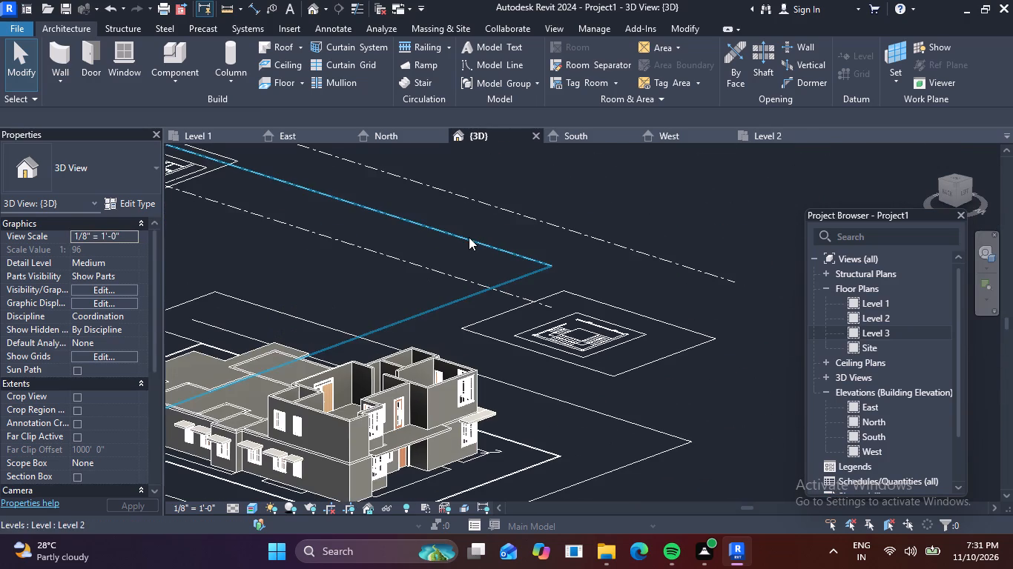
{"action": "middle_click_drag", "start_coordinate": [584, 190], "coordinate": [575, 218]}
{"action": "scroll", "coordinate": [512, 244], "scroll_direction": "down", "scroll_amount": 3}
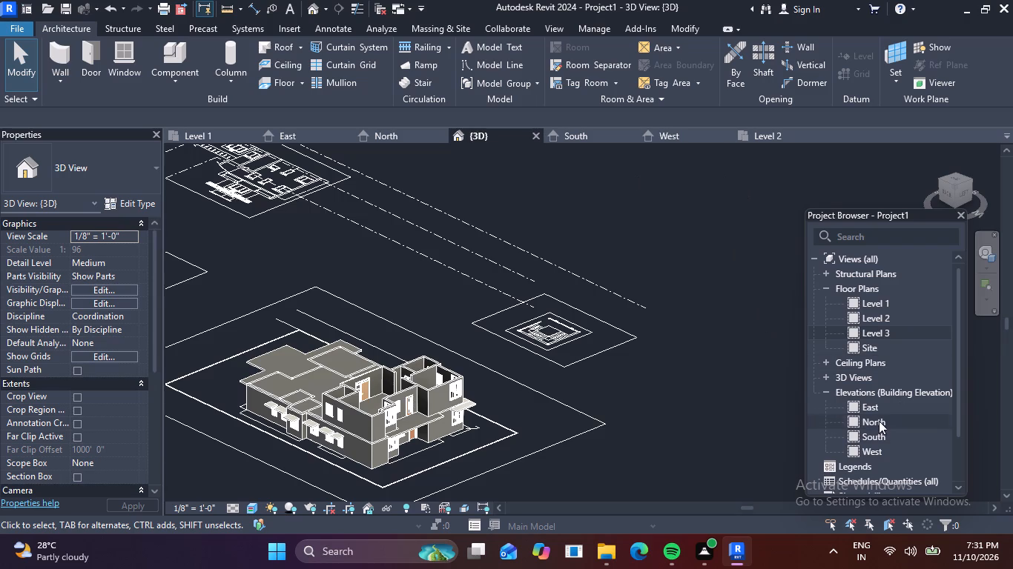
Examine the North elevation along the whole house, checking the Level 2 storey against the ground floor and the level lines.
{"action": "left_click", "coordinate": [858, 425]}
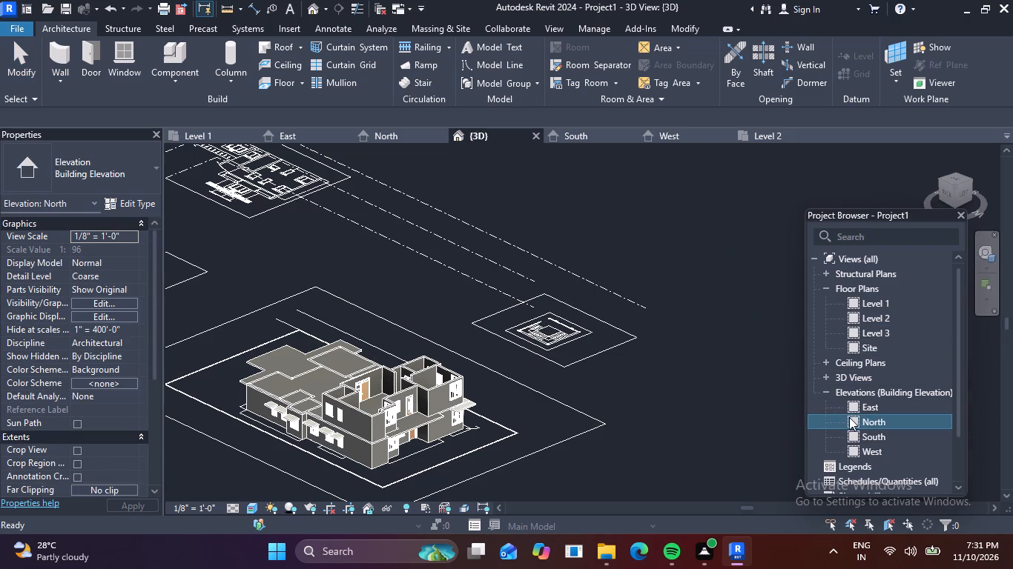
{"action": "left_click", "coordinate": [854, 421]}
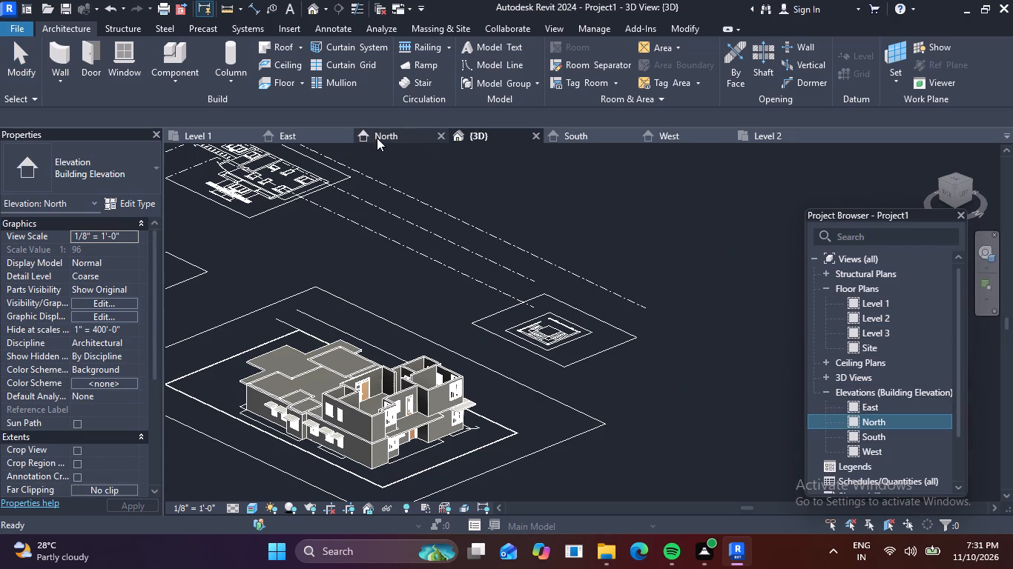
{"action": "left_click", "coordinate": [377, 138]}
{"action": "scroll", "coordinate": [386, 256], "scroll_direction": "down", "scroll_amount": 1}
{"action": "middle_click_drag", "start_coordinate": [418, 291], "coordinate": [196, 274]}
{"action": "scroll", "coordinate": [533, 276], "scroll_direction": "up", "scroll_amount": 5}
{"action": "scroll", "coordinate": [409, 279], "scroll_direction": "up", "scroll_amount": 4}
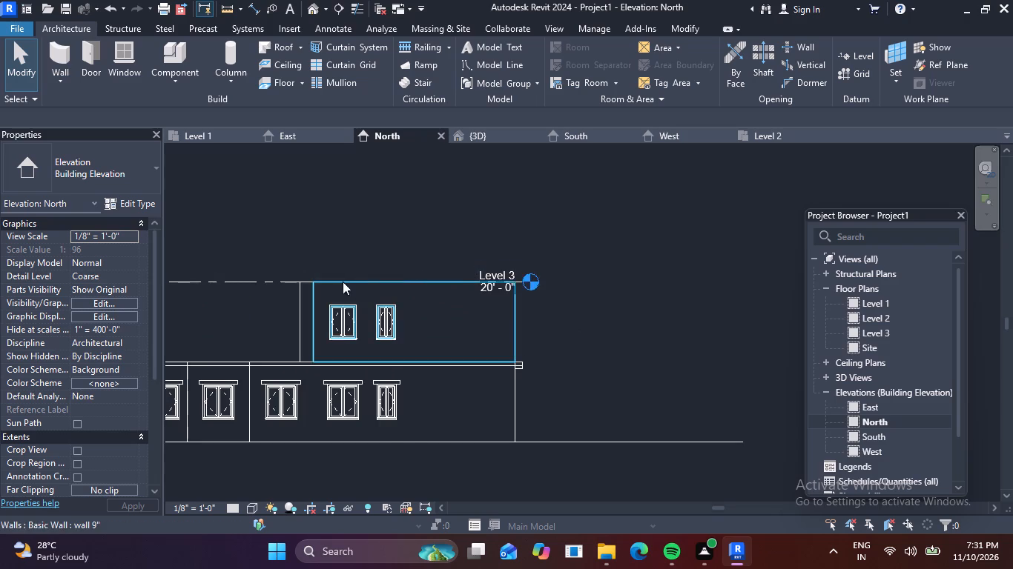
{"action": "middle_click_drag", "start_coordinate": [344, 283], "coordinate": [590, 258]}
{"action": "scroll", "coordinate": [423, 247], "scroll_direction": "down", "scroll_amount": 3}
{"action": "scroll", "coordinate": [268, 246], "scroll_direction": "down", "scroll_amount": 1}
{"action": "middle_click_drag", "start_coordinate": [338, 286], "coordinate": [466, 339]}
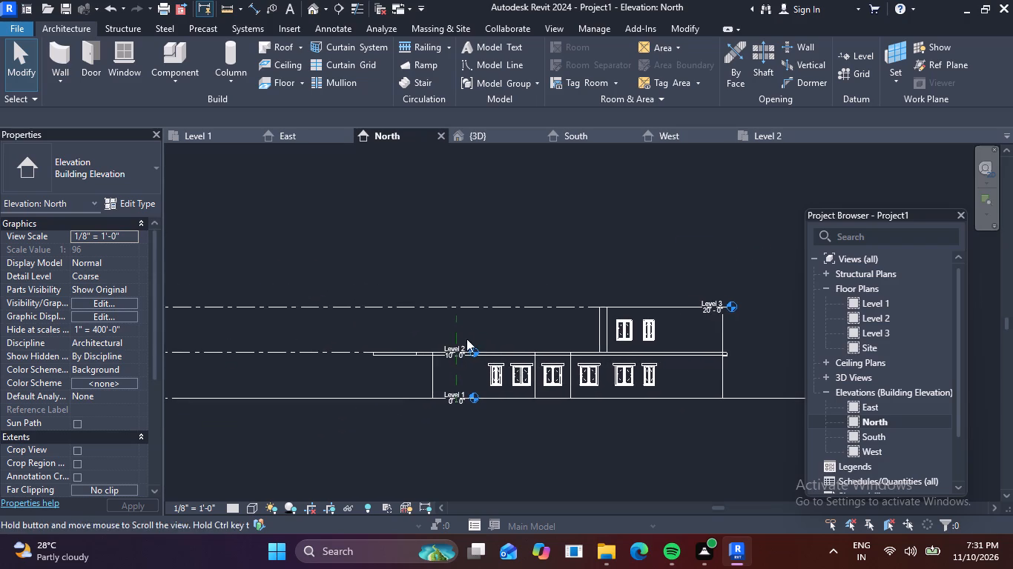
{"action": "scroll", "coordinate": [478, 359], "scroll_direction": "up", "scroll_amount": 4}
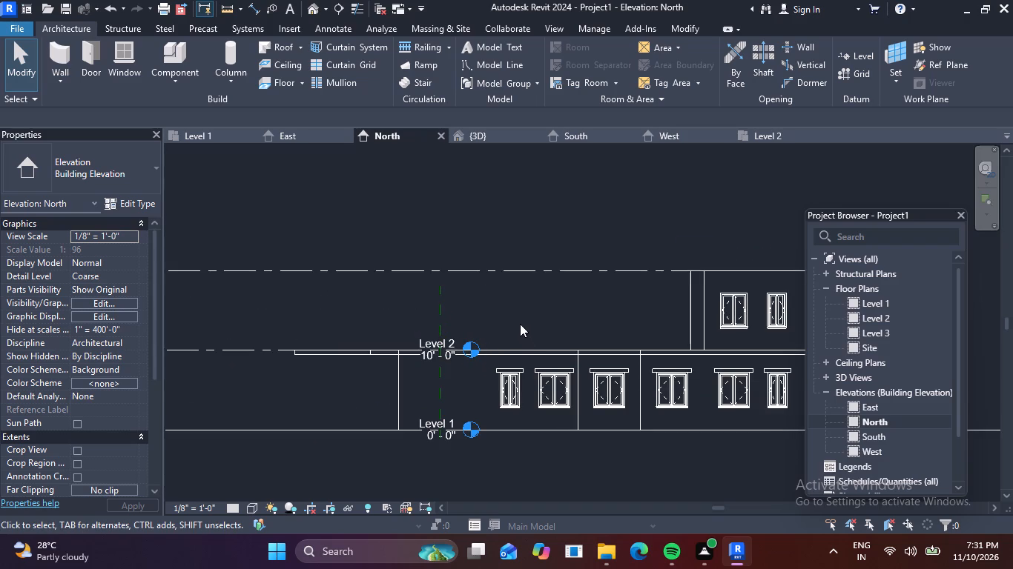
{"action": "scroll", "coordinate": [495, 264], "scroll_direction": "down", "scroll_amount": 3}
{"action": "middle_click_drag", "start_coordinate": [551, 298], "coordinate": [432, 319]}
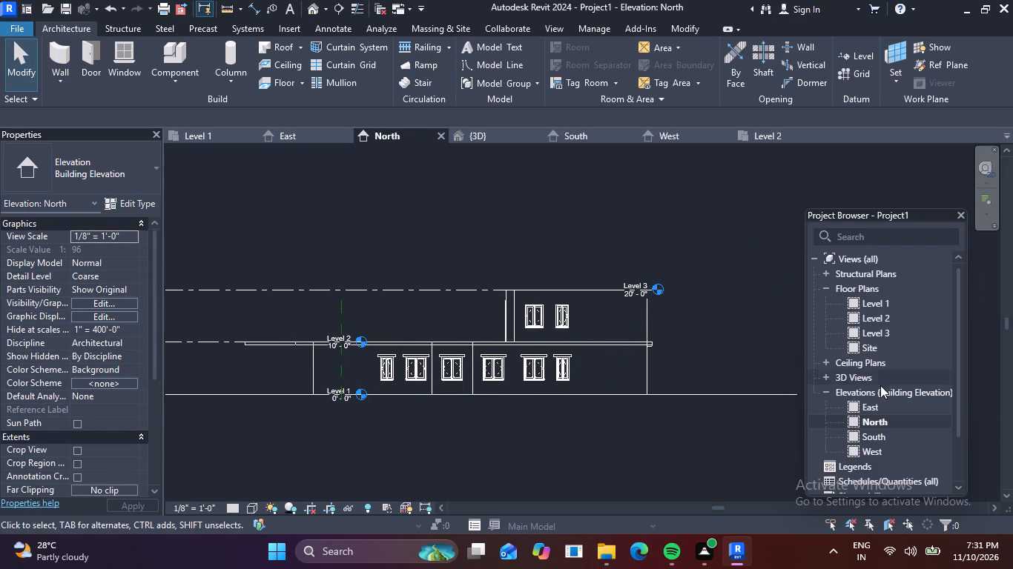
Look over the Level 3 and Level 2 floor plans, including the imported CAD drawings around the house.
{"action": "left_click", "coordinate": [860, 336]}
{"action": "double_click", "coordinate": [860, 333]}
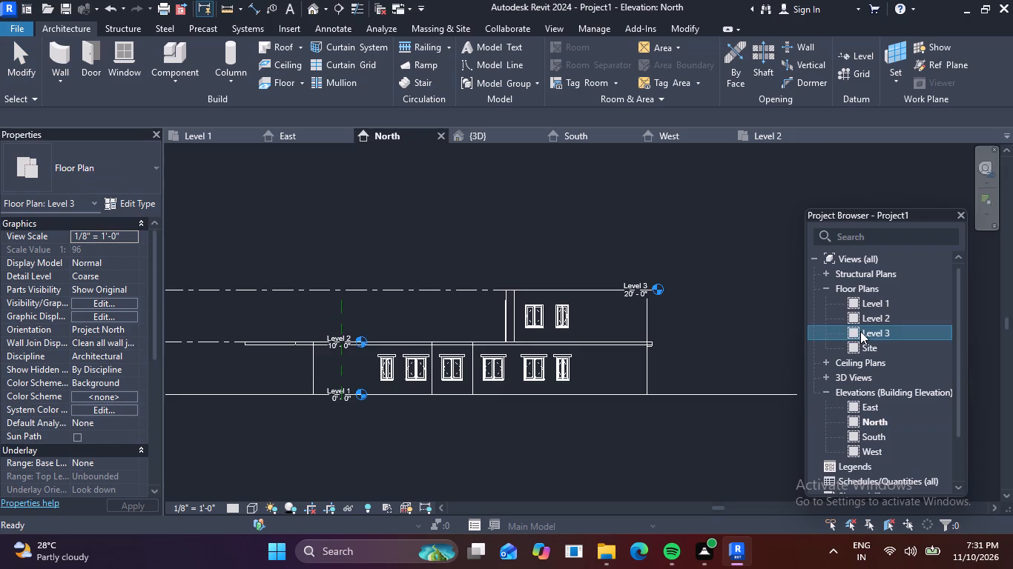
{"action": "scroll", "coordinate": [521, 291], "scroll_direction": "down", "scroll_amount": 6}
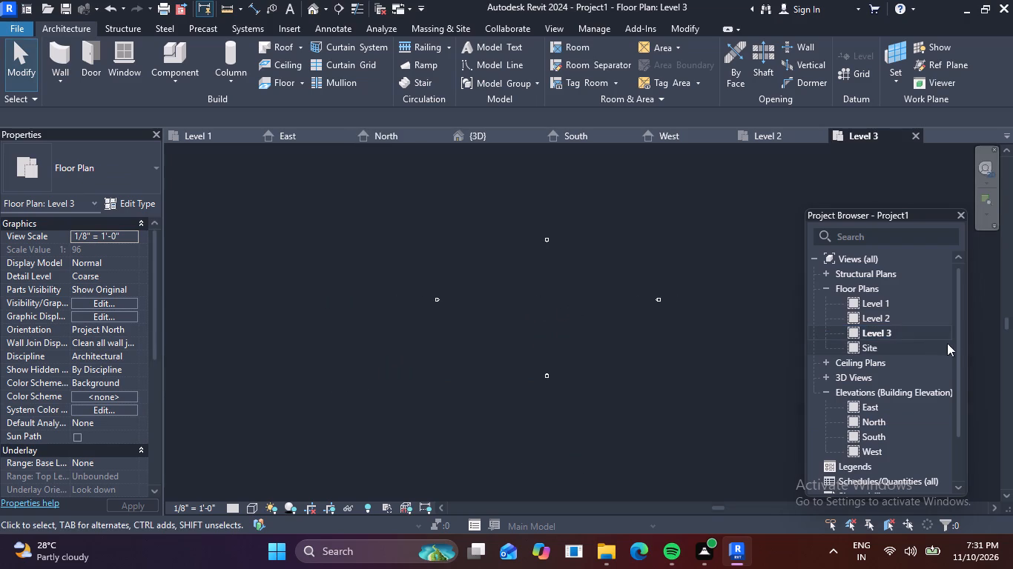
{"action": "left_click", "coordinate": [853, 318]}
{"action": "double_click", "coordinate": [854, 318]}
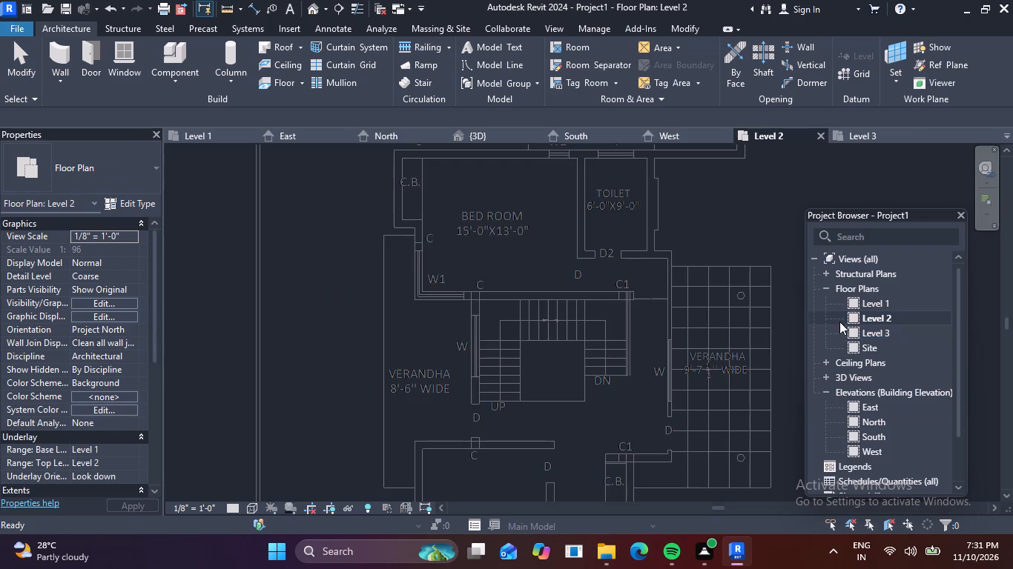
{"action": "scroll", "coordinate": [555, 307], "scroll_direction": "down", "scroll_amount": 14}
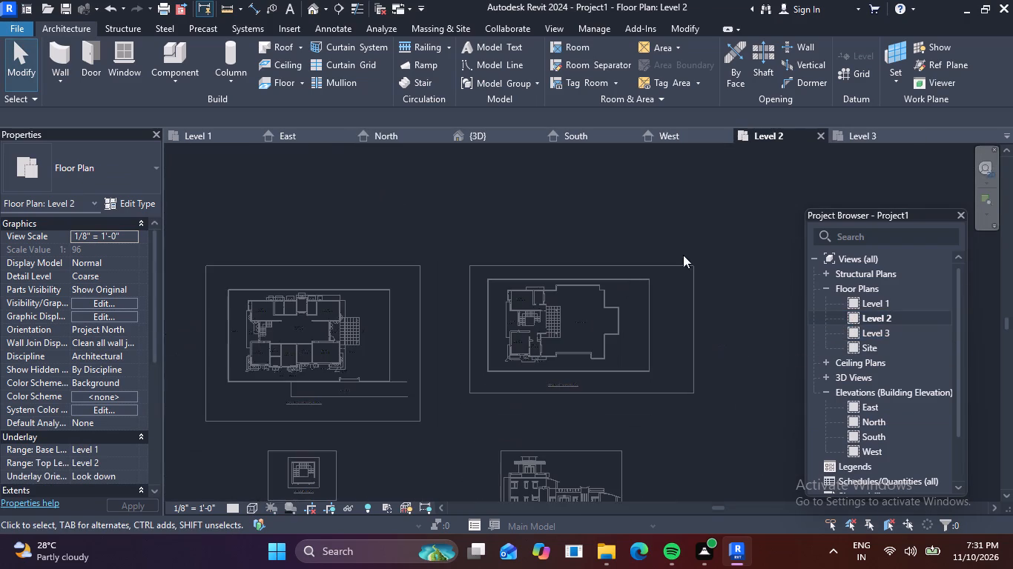
In the North elevation, draw a new level at 30'-0", 10'-0" above Level 3, extending past the house's end wall.
{"action": "left_click", "coordinate": [402, 137]}
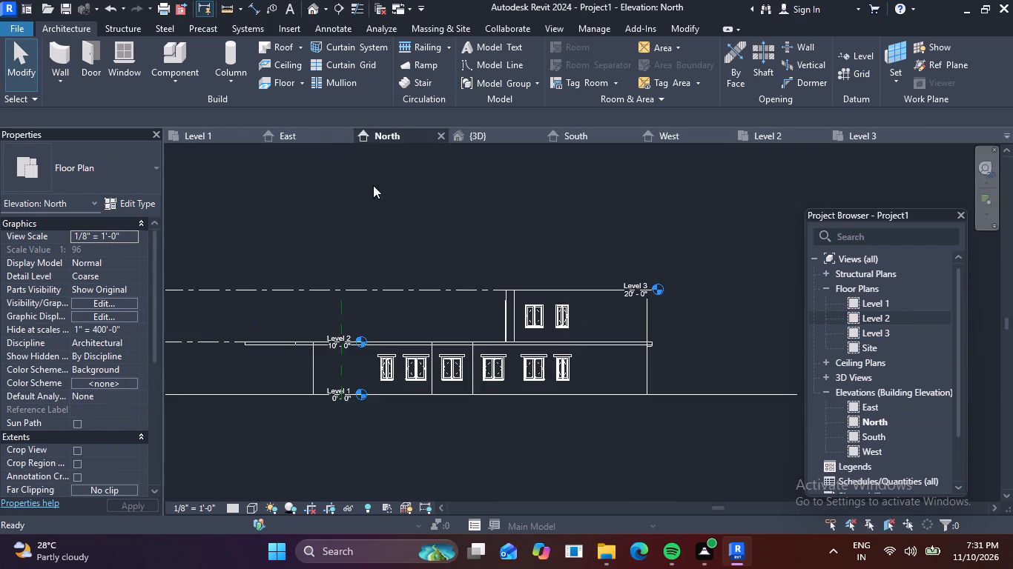
{"action": "scroll", "coordinate": [374, 222], "scroll_direction": "down", "scroll_amount": 5}
{"action": "middle_click_drag", "start_coordinate": [274, 282], "coordinate": [593, 342]}
{"action": "middle_click_drag", "start_coordinate": [257, 308], "coordinate": [274, 312]}
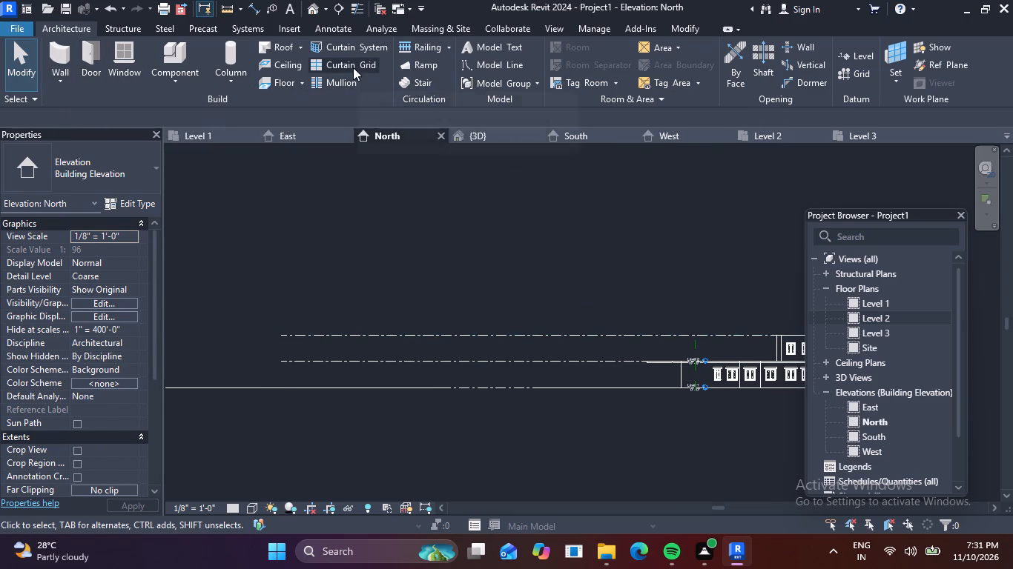
{"action": "left_click", "coordinate": [859, 56]}
{"action": "scroll", "coordinate": [254, 349], "scroll_direction": "up", "scroll_amount": 4}
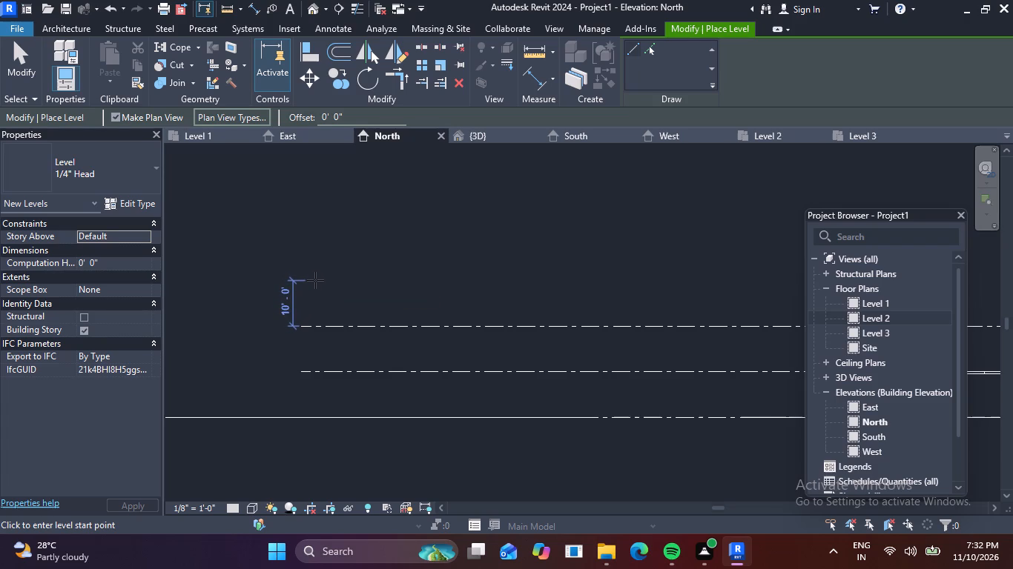
{"action": "left_click", "coordinate": [315, 280]}
{"action": "scroll", "coordinate": [519, 277], "scroll_direction": "down", "scroll_amount": 1}
{"action": "middle_click_drag", "start_coordinate": [519, 277], "coordinate": [206, 260]}
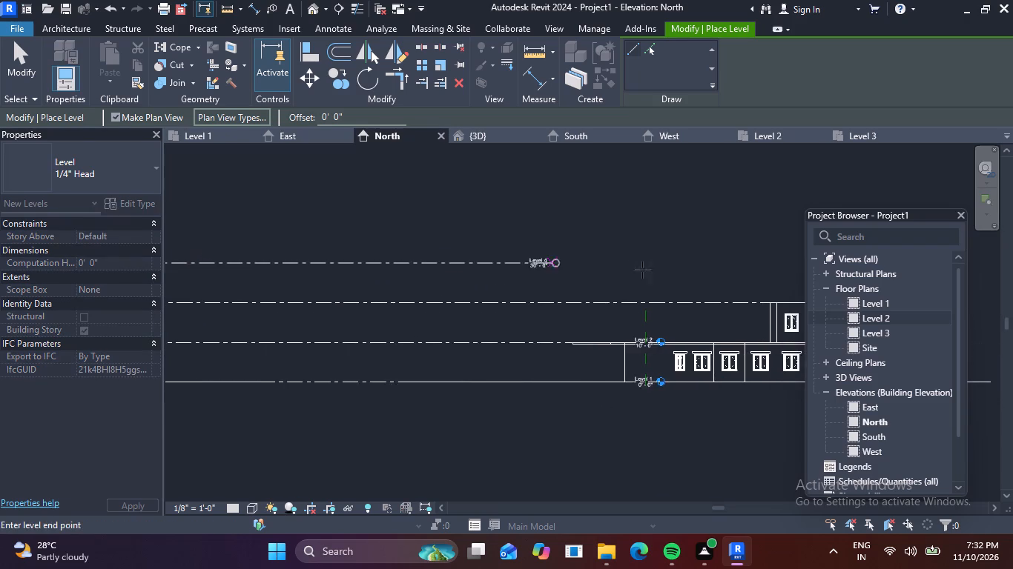
{"action": "middle_click_drag", "start_coordinate": [654, 270], "coordinate": [376, 270]}
{"action": "scroll", "coordinate": [547, 282], "scroll_direction": "up", "scroll_amount": 4}
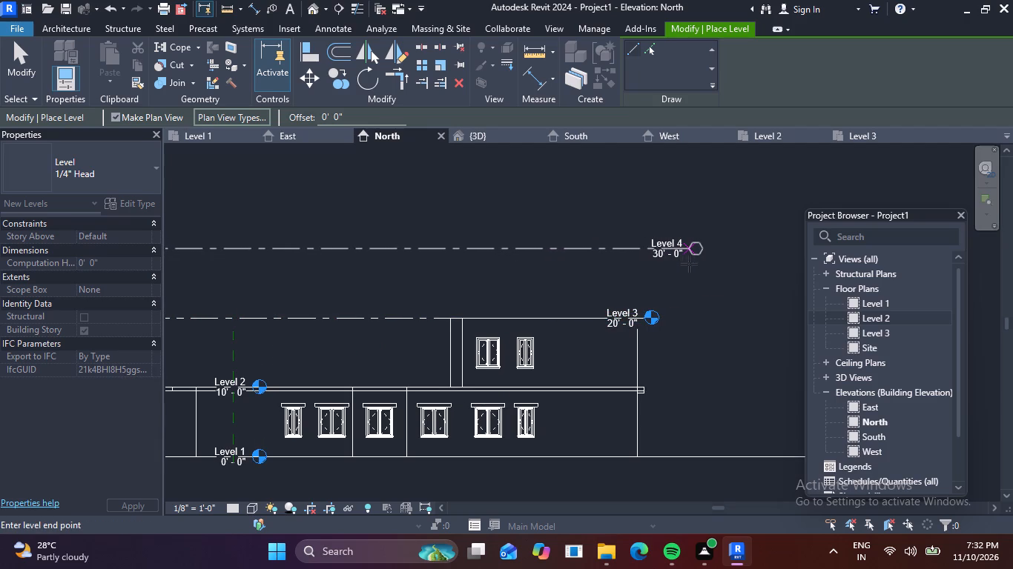
{"action": "scroll", "coordinate": [685, 259], "scroll_direction": "down", "scroll_amount": 4}
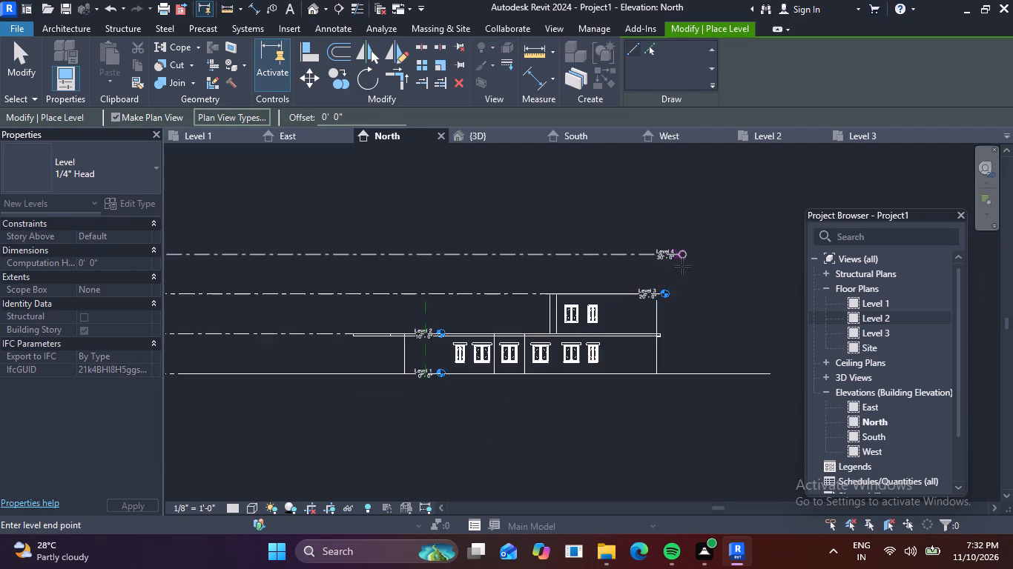
{"action": "middle_click_drag", "start_coordinate": [682, 266], "coordinate": [633, 277]}
{"action": "left_click", "coordinate": [688, 270]}
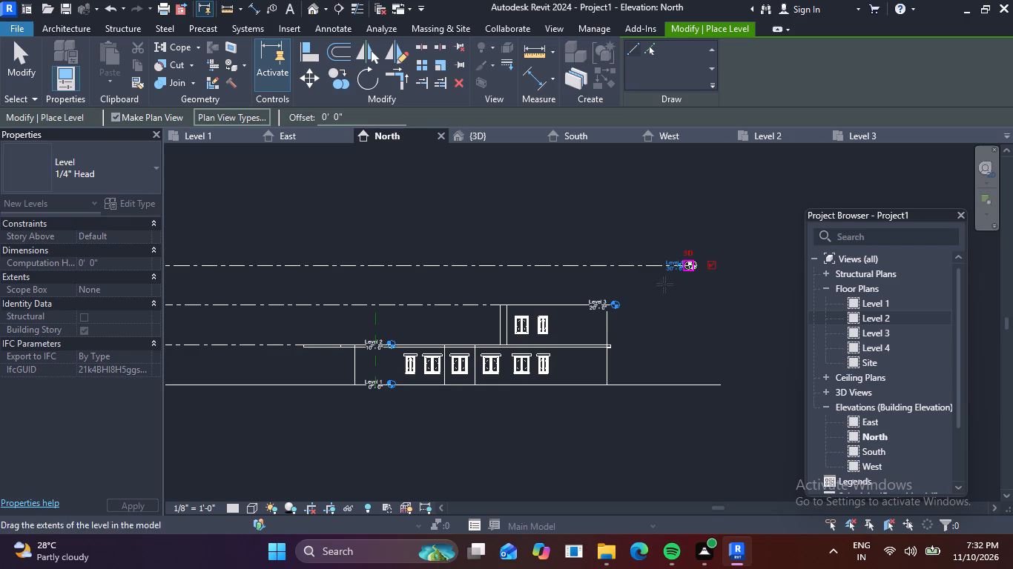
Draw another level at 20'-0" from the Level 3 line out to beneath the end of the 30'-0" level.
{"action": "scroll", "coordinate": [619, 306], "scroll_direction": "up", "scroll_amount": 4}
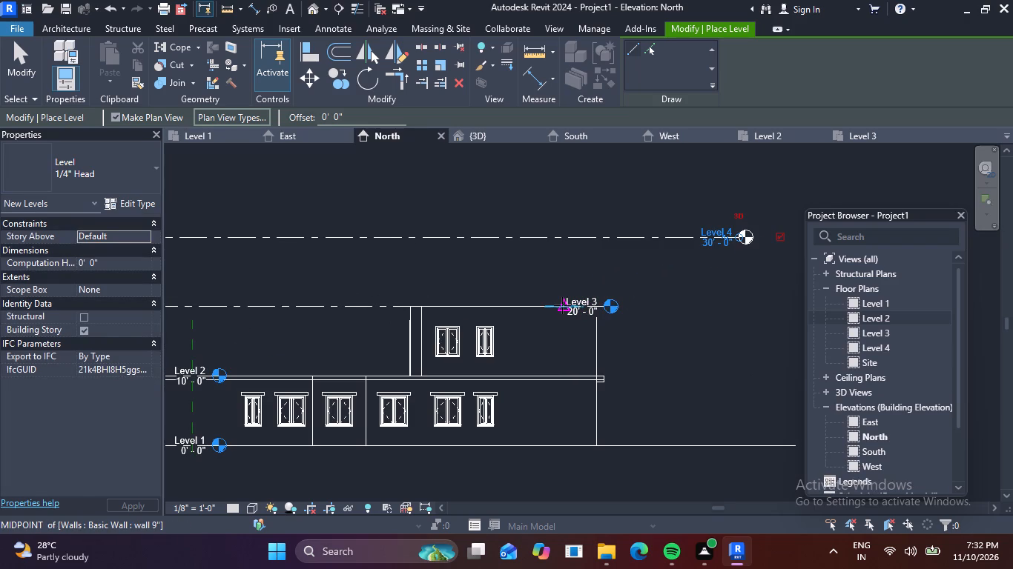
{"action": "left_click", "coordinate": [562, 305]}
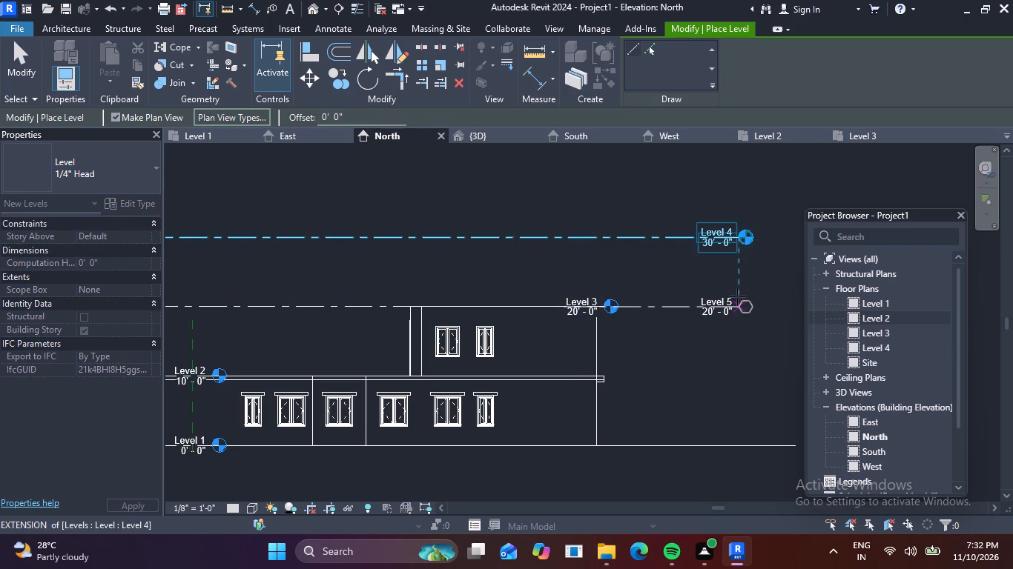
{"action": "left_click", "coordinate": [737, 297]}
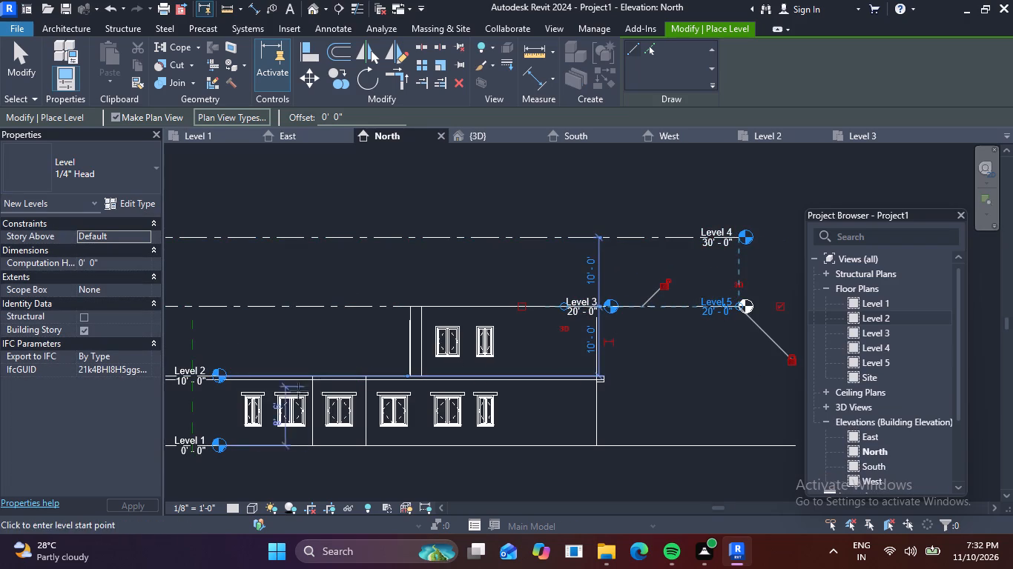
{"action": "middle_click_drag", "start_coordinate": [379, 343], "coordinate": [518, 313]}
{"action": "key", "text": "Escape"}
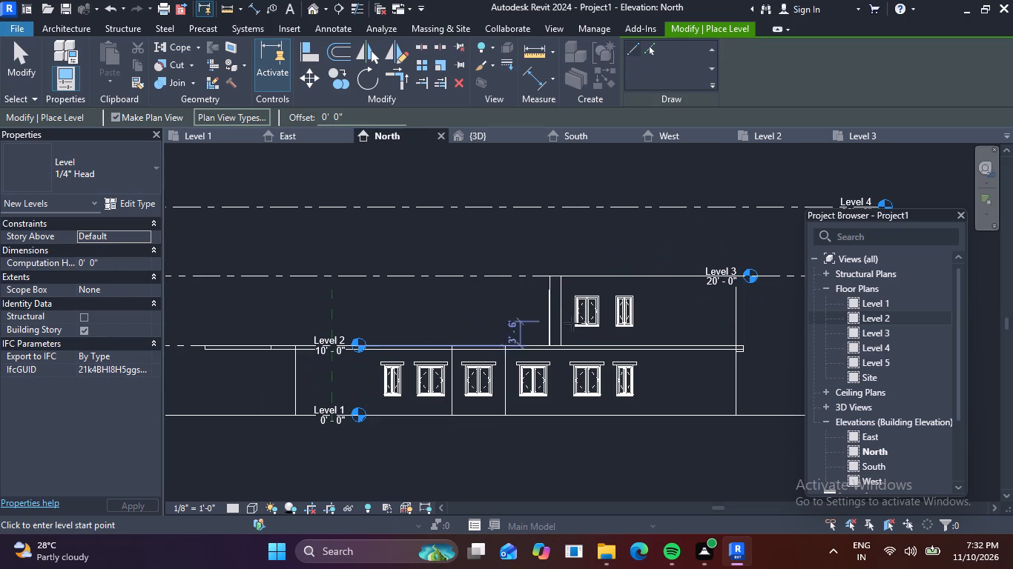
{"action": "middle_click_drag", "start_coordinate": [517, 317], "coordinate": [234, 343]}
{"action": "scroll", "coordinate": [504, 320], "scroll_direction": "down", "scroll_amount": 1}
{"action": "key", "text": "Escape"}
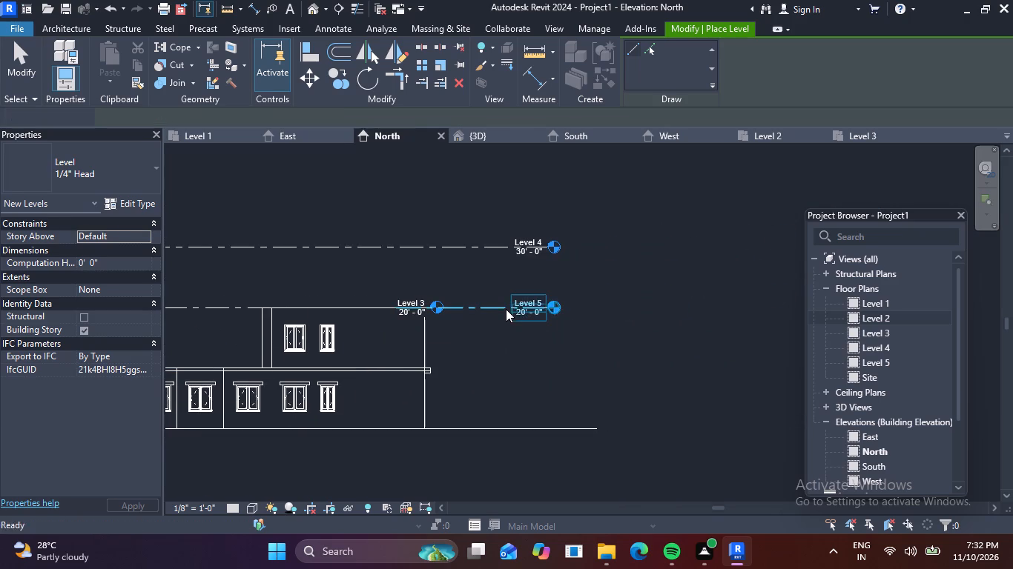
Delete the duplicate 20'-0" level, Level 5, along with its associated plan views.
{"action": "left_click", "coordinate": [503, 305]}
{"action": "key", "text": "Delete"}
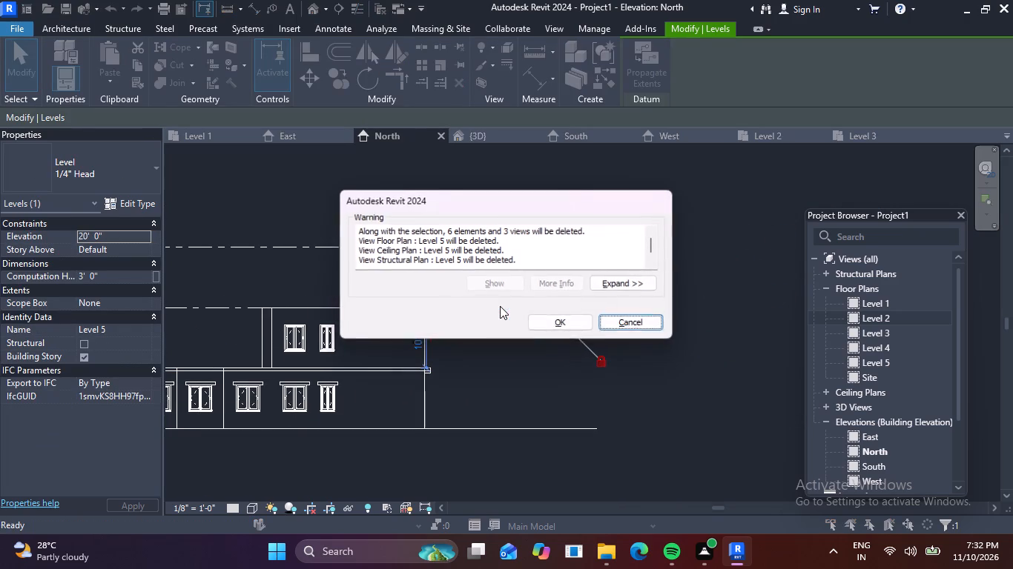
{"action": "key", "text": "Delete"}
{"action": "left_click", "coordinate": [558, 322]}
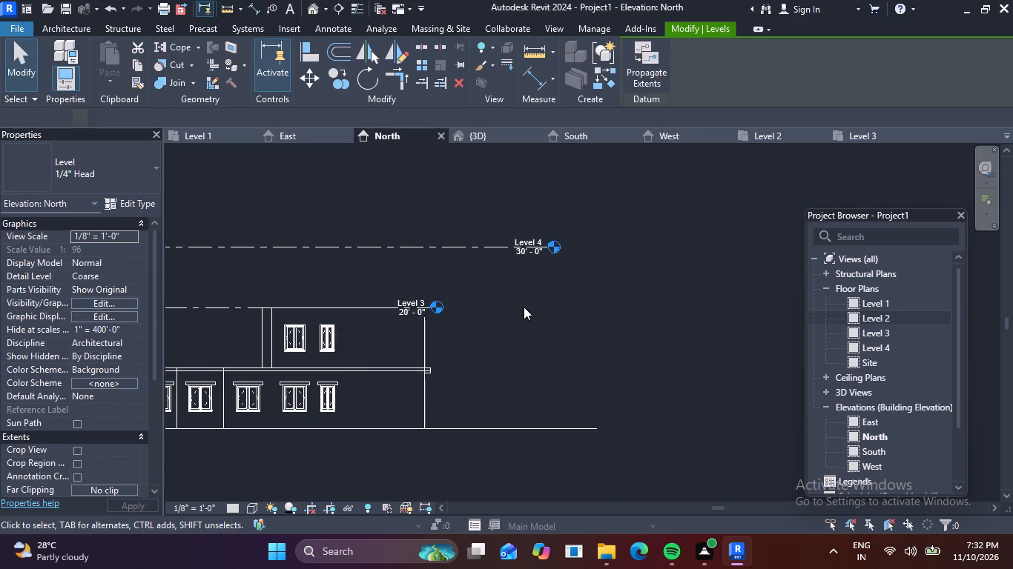
Extend the Level 3 line beyond the house's end wall so its head lines up with the Level 4 head.
{"action": "scroll", "coordinate": [390, 305], "scroll_direction": "up", "scroll_amount": 3}
{"action": "left_click", "coordinate": [395, 307]}
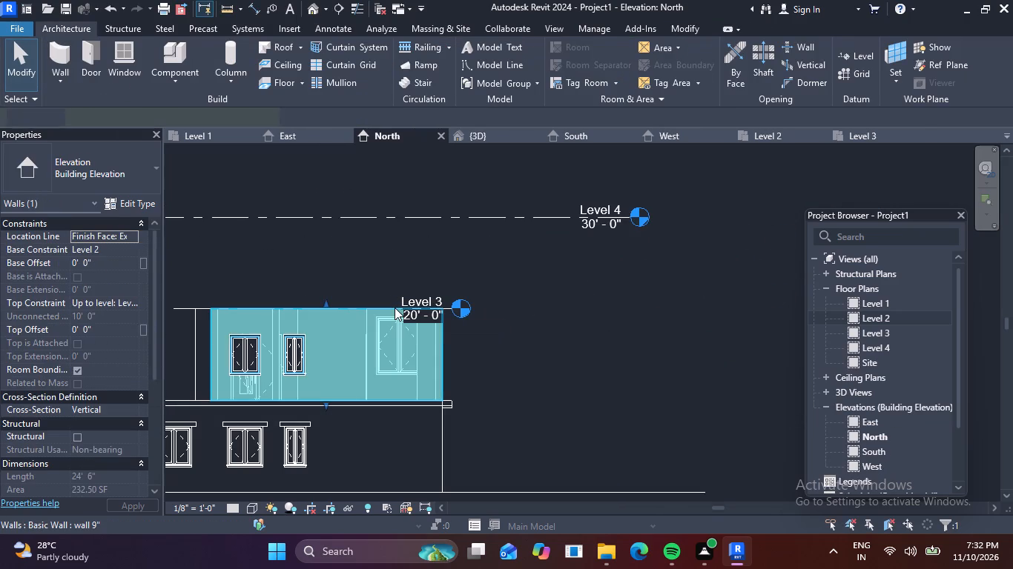
{"action": "scroll", "coordinate": [249, 315], "scroll_direction": "down", "scroll_amount": 2}
{"action": "key", "text": "Escape"}
{"action": "middle_click_drag", "start_coordinate": [290, 312], "coordinate": [443, 305]}
{"action": "key", "text": "Escape"}
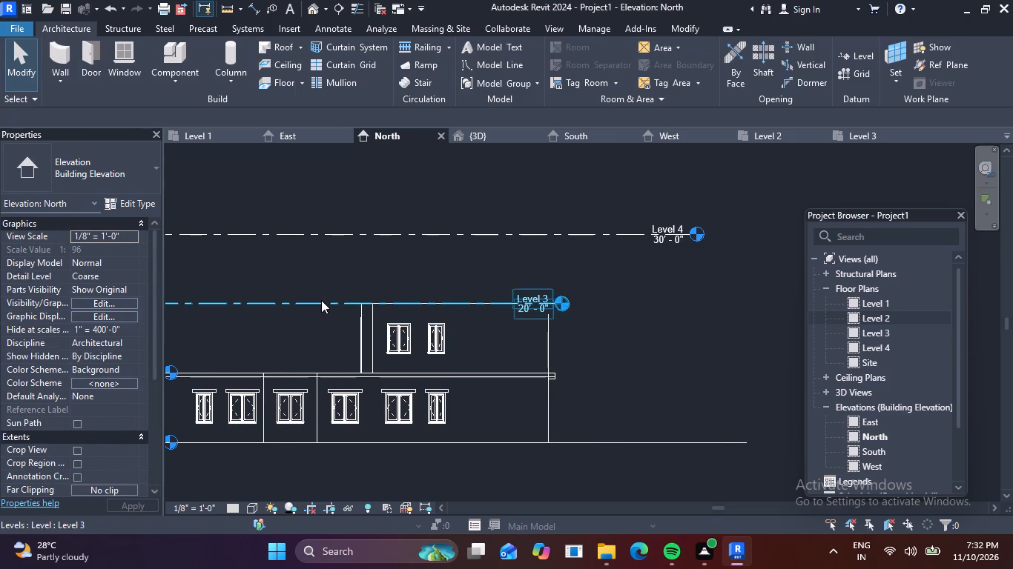
{"action": "left_click", "coordinate": [321, 300]}
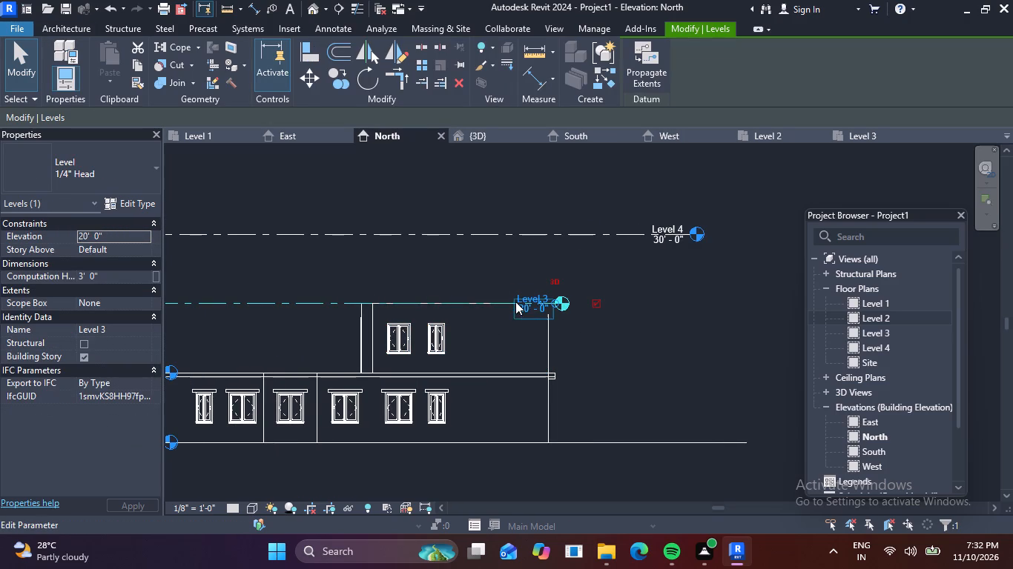
{"action": "left_click_drag", "start_coordinate": [515, 302], "coordinate": [643, 300]}
{"action": "scroll", "coordinate": [541, 303], "scroll_direction": "up", "scroll_amount": 3}
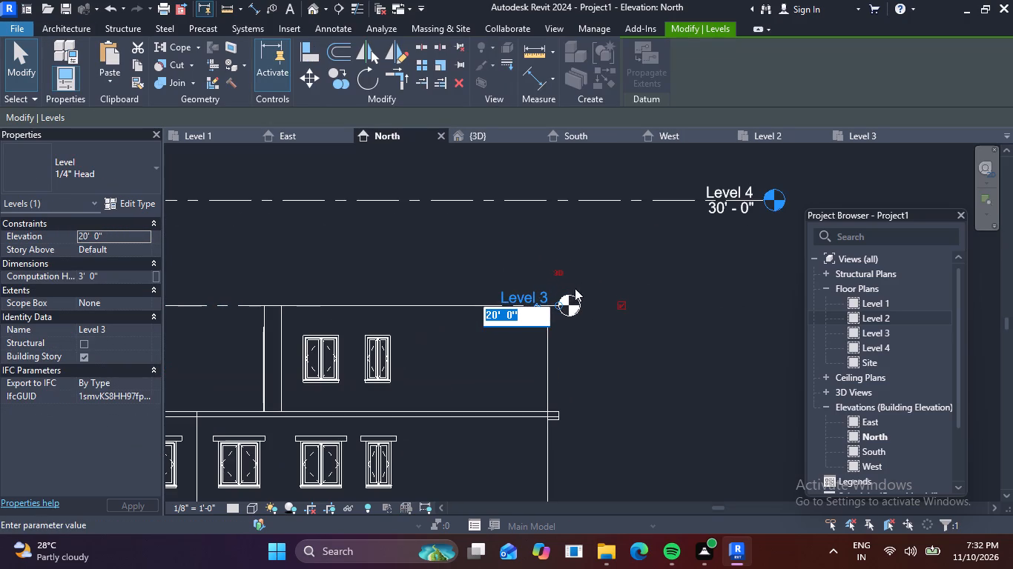
{"action": "left_click_drag", "start_coordinate": [559, 305], "coordinate": [646, 300]}
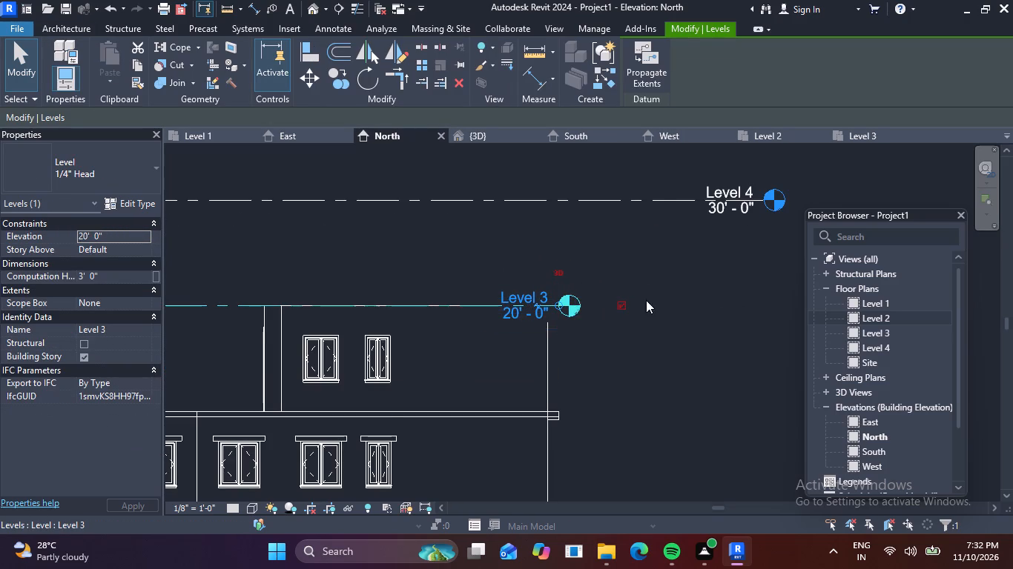
{"action": "left_click_drag", "start_coordinate": [646, 300], "coordinate": [647, 300]}
{"action": "scroll", "coordinate": [508, 307], "scroll_direction": "up", "scroll_amount": 6}
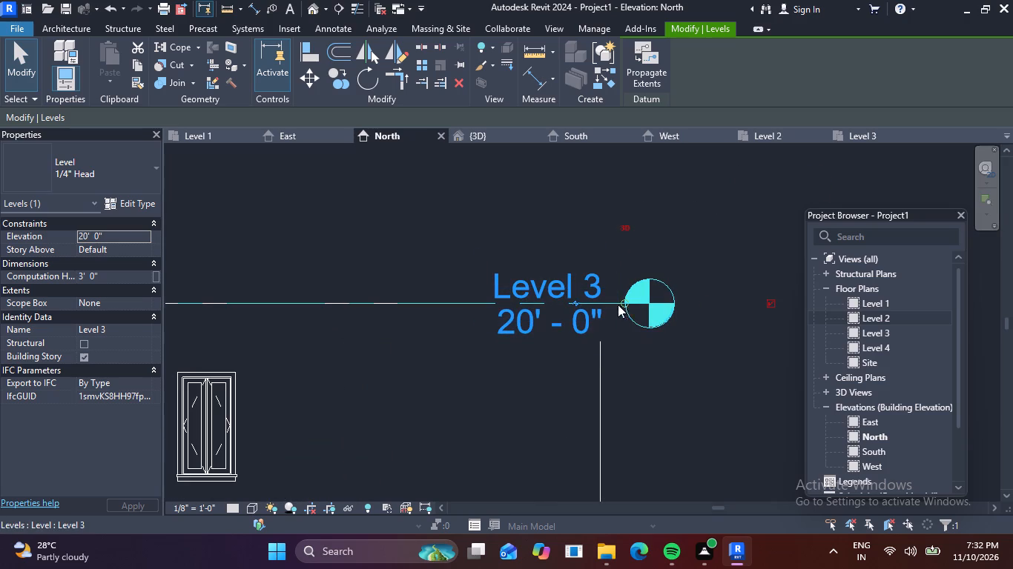
{"action": "left_click_drag", "start_coordinate": [624, 304], "coordinate": [666, 300]}
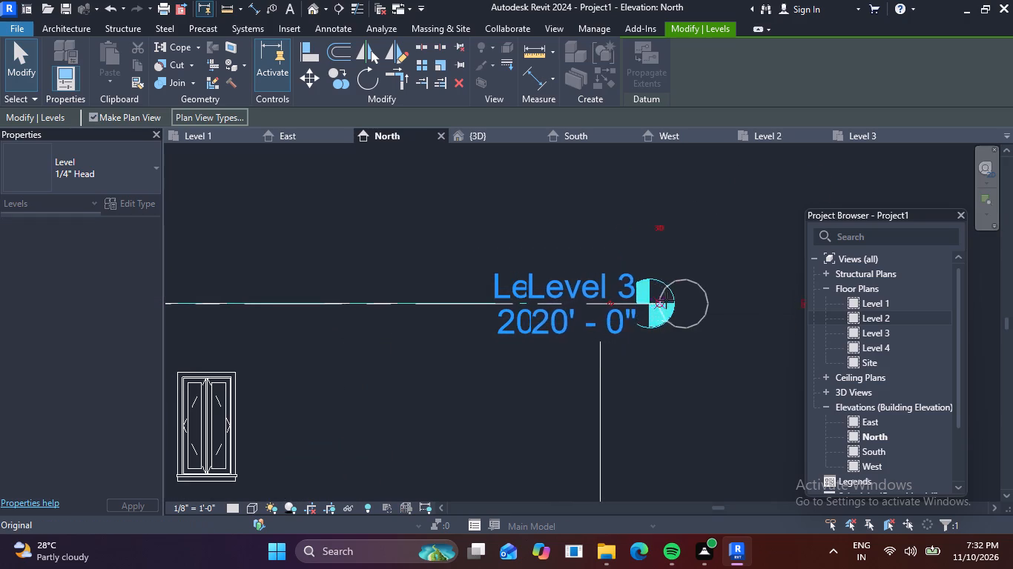
{"action": "left_click_drag", "start_coordinate": [666, 300], "coordinate": [906, 310]}
{"action": "scroll", "coordinate": [706, 287], "scroll_direction": "down", "scroll_amount": 2}
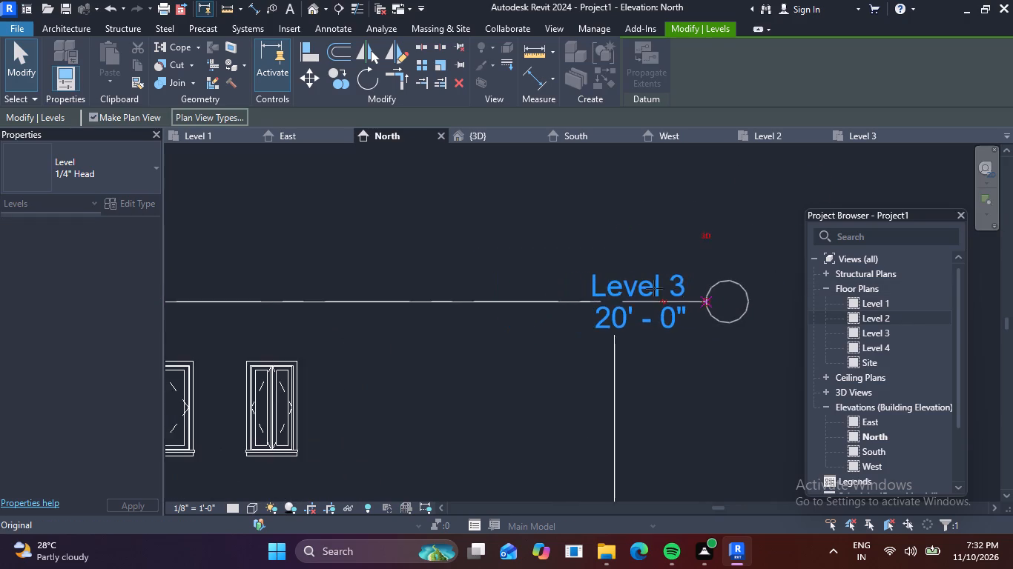
{"action": "middle_click_drag", "start_coordinate": [650, 290], "coordinate": [346, 295]}
{"action": "scroll", "coordinate": [573, 287], "scroll_direction": "down", "scroll_amount": 2}
{"action": "middle_click_drag", "start_coordinate": [573, 287], "coordinate": [466, 287]}
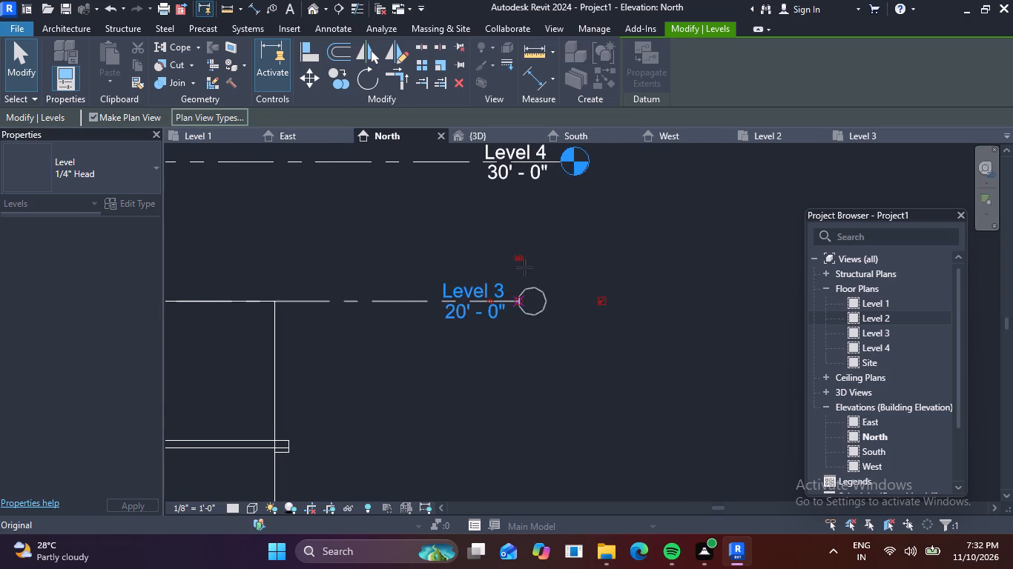
{"action": "left_click", "coordinate": [565, 256]}
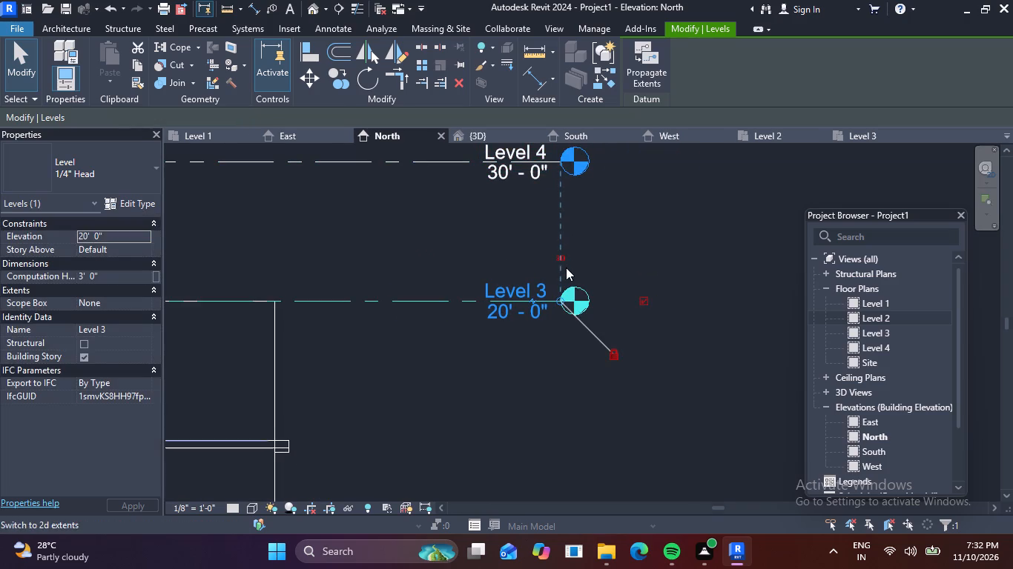
{"action": "scroll", "coordinate": [581, 285], "scroll_direction": "down", "scroll_amount": 3}
{"action": "key", "text": "Escape"}
{"action": "scroll", "coordinate": [462, 354], "scroll_direction": "down", "scroll_amount": 4}
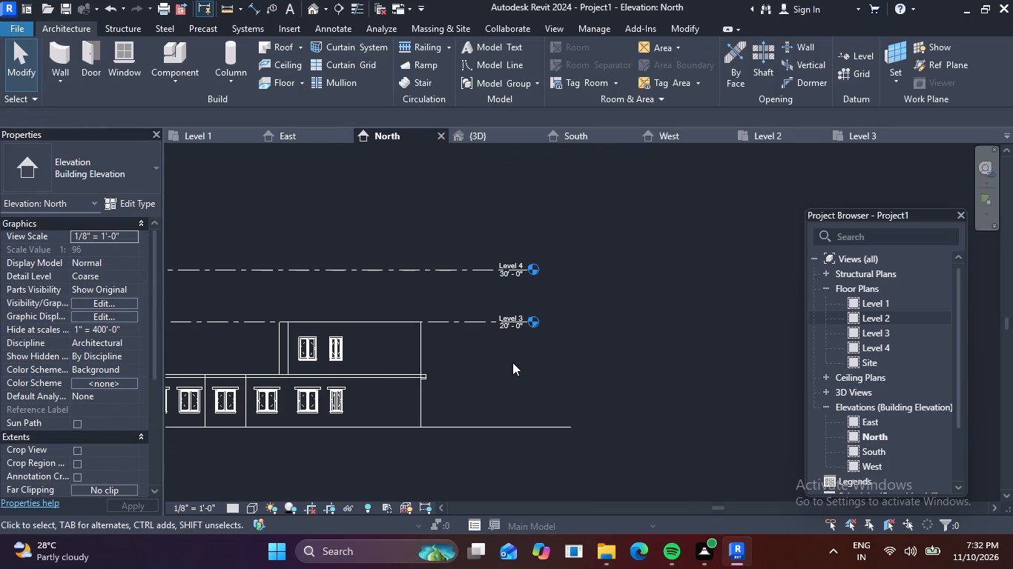
Lengthen the linked Level 2 and Level 1 lines together until their heads sit just past the house's end wall.
{"action": "scroll", "coordinate": [426, 399], "scroll_direction": "down", "scroll_amount": 2}
{"action": "middle_click_drag", "start_coordinate": [382, 463], "coordinate": [543, 365]}
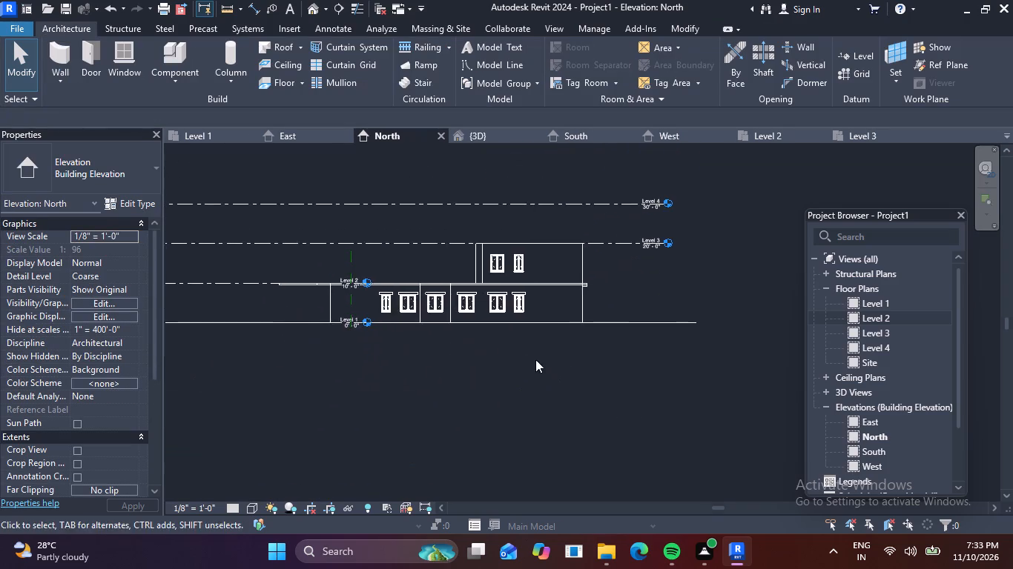
{"action": "scroll", "coordinate": [313, 294], "scroll_direction": "up", "scroll_amount": 4}
{"action": "left_click", "coordinate": [214, 279]}
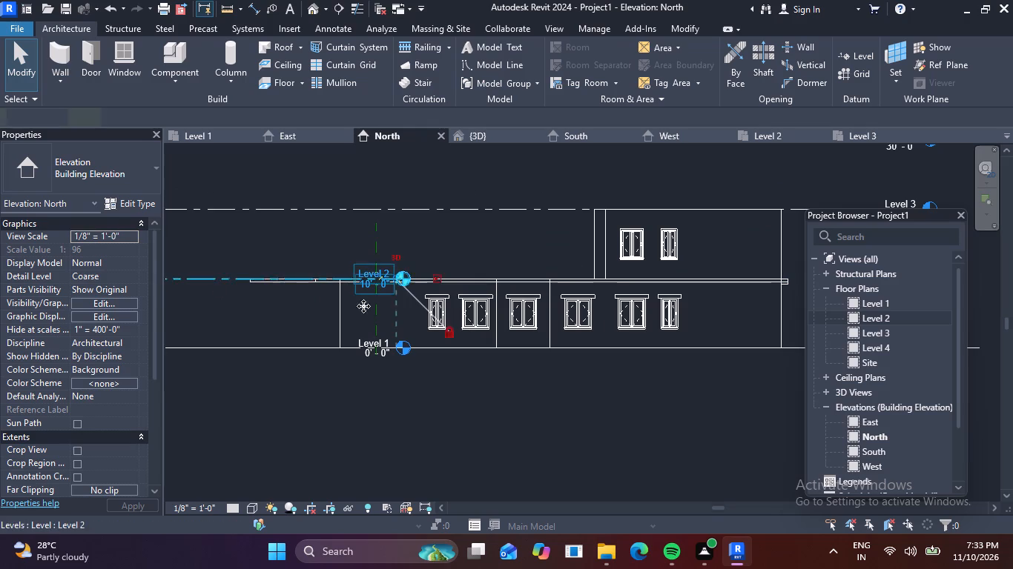
{"action": "scroll", "coordinate": [389, 306], "scroll_direction": "up", "scroll_amount": 4}
{"action": "left_click_drag", "start_coordinate": [403, 262], "coordinate": [501, 259]}
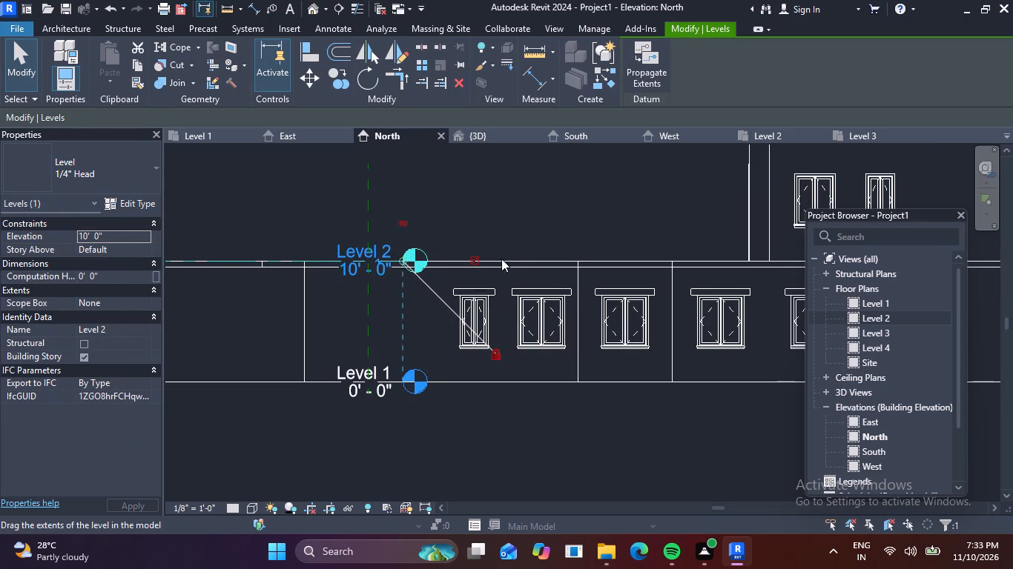
{"action": "left_click_drag", "start_coordinate": [501, 259], "coordinate": [642, 251]}
{"action": "scroll", "coordinate": [621, 252], "scroll_direction": "down", "scroll_amount": 3}
{"action": "middle_click_drag", "start_coordinate": [561, 258], "coordinate": [328, 258]}
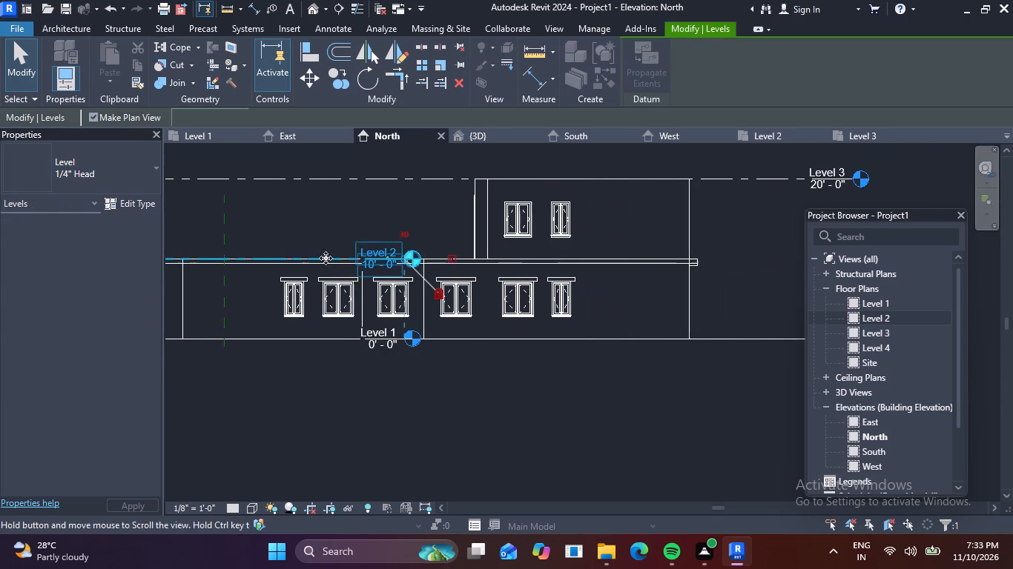
{"action": "middle_click_drag", "start_coordinate": [545, 252], "coordinate": [311, 256]}
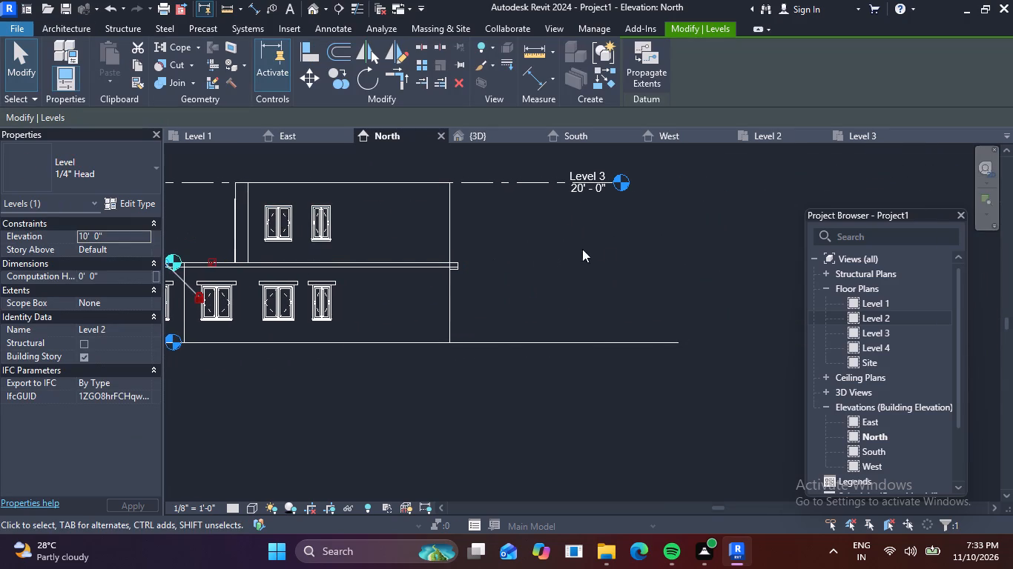
{"action": "scroll", "coordinate": [432, 269], "scroll_direction": "down", "scroll_amount": 1}
{"action": "middle_click_drag", "start_coordinate": [481, 269], "coordinate": [518, 269]}
{"action": "middle_click_drag", "start_coordinate": [220, 276], "coordinate": [559, 265]}
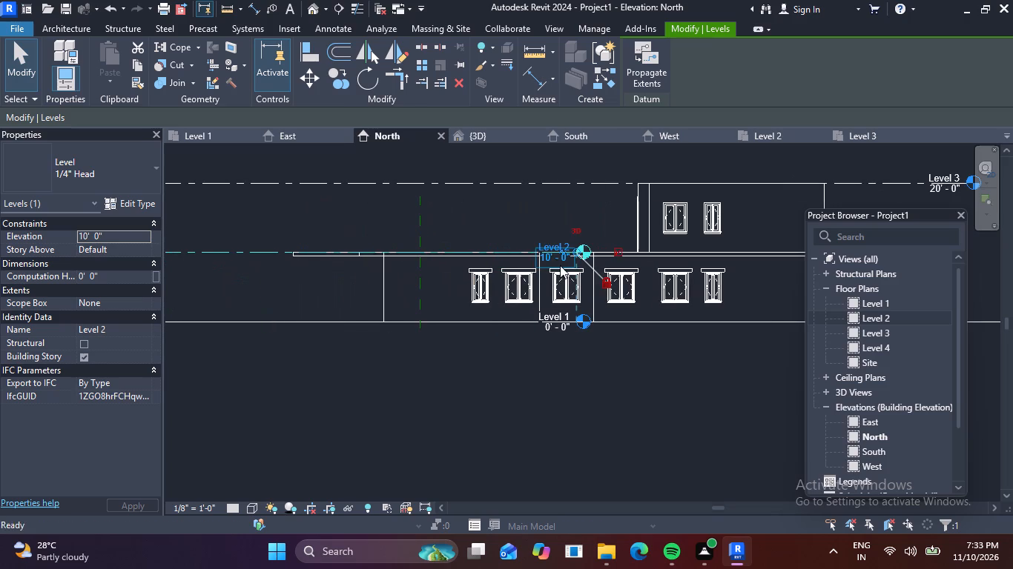
{"action": "scroll", "coordinate": [557, 261], "scroll_direction": "up", "scroll_amount": 4}
{"action": "middle_click_drag", "start_coordinate": [575, 247], "coordinate": [266, 274]}
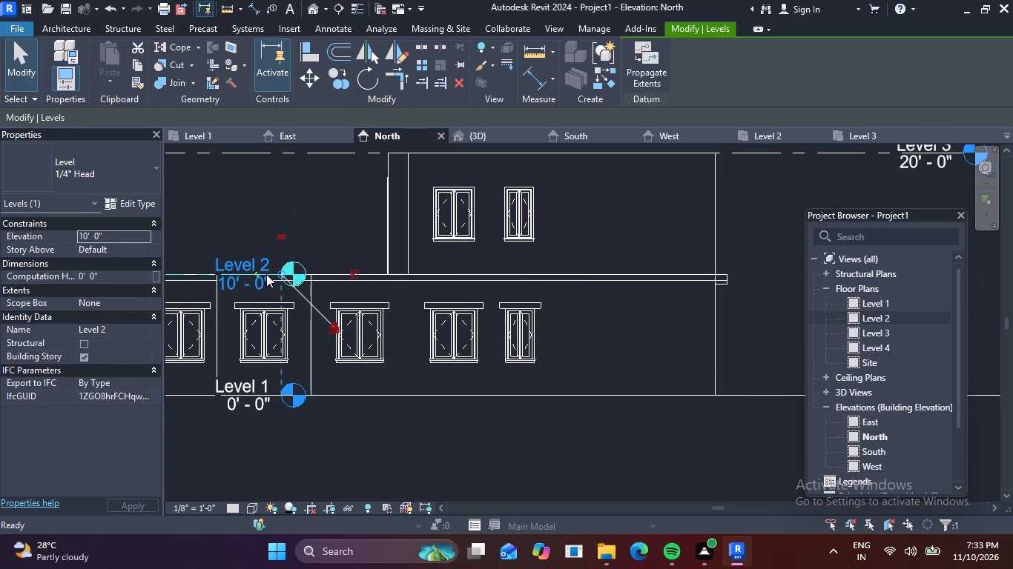
{"action": "left_click_drag", "start_coordinate": [281, 276], "coordinate": [538, 282]}
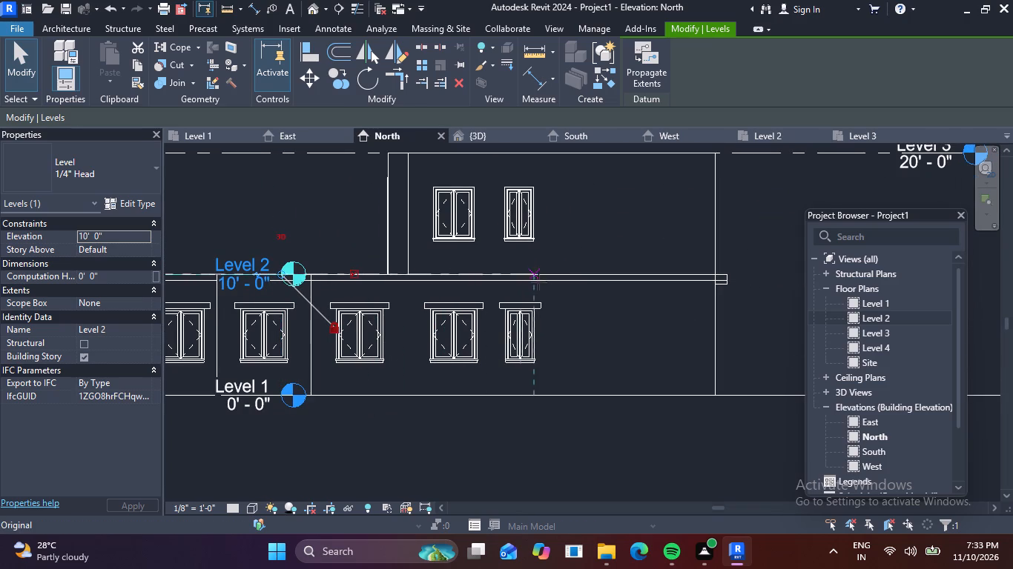
{"action": "left_click_drag", "start_coordinate": [538, 282], "coordinate": [286, 292]}
{"action": "scroll", "coordinate": [288, 285], "scroll_direction": "down", "scroll_amount": 4}
{"action": "middle_click_drag", "start_coordinate": [311, 287], "coordinate": [567, 266]}
{"action": "middle_click_drag", "start_coordinate": [528, 259], "coordinate": [216, 291]}
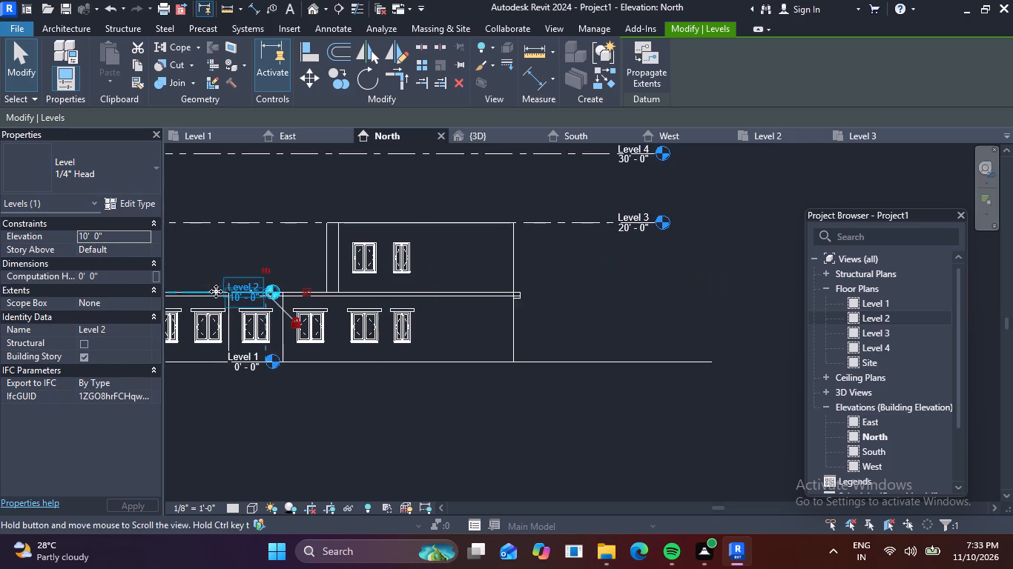
{"action": "middle_click_drag", "start_coordinate": [216, 291], "coordinate": [212, 293]}
{"action": "scroll", "coordinate": [274, 277], "scroll_direction": "up", "scroll_amount": 4}
{"action": "left_click_drag", "start_coordinate": [268, 294], "coordinate": [481, 278]}
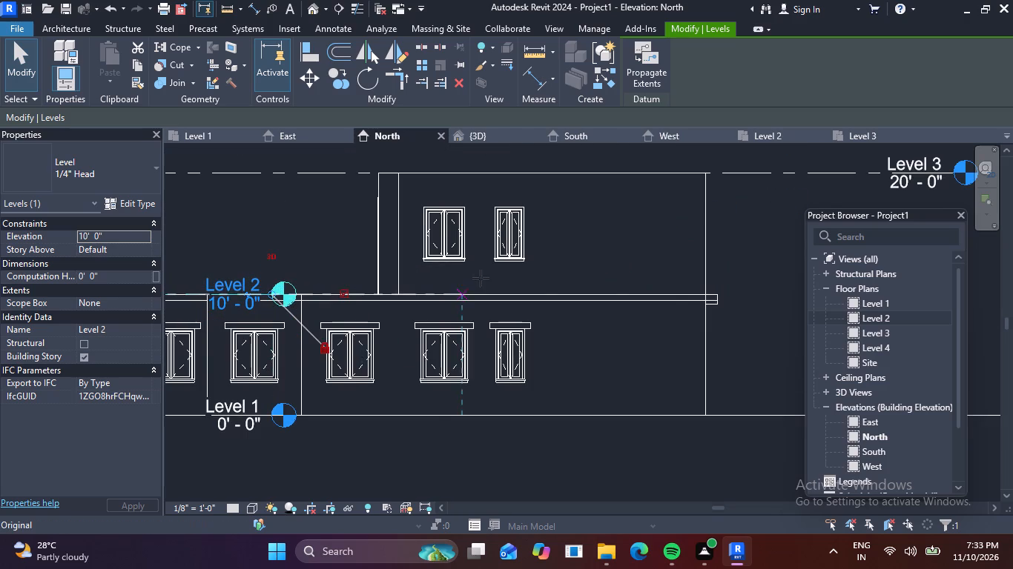
{"action": "left_click_drag", "start_coordinate": [481, 278], "coordinate": [484, 291]}
{"action": "scroll", "coordinate": [482, 307], "scroll_direction": "down", "scroll_amount": 3}
{"action": "middle_click_drag", "start_coordinate": [457, 319], "coordinate": [236, 323]}
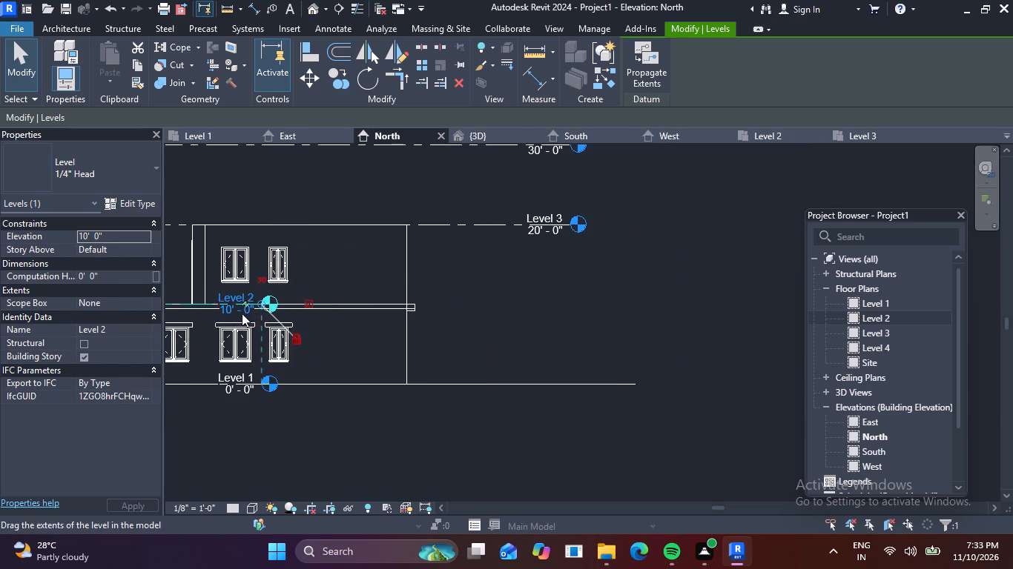
{"action": "left_click_drag", "start_coordinate": [257, 304], "coordinate": [446, 302]}
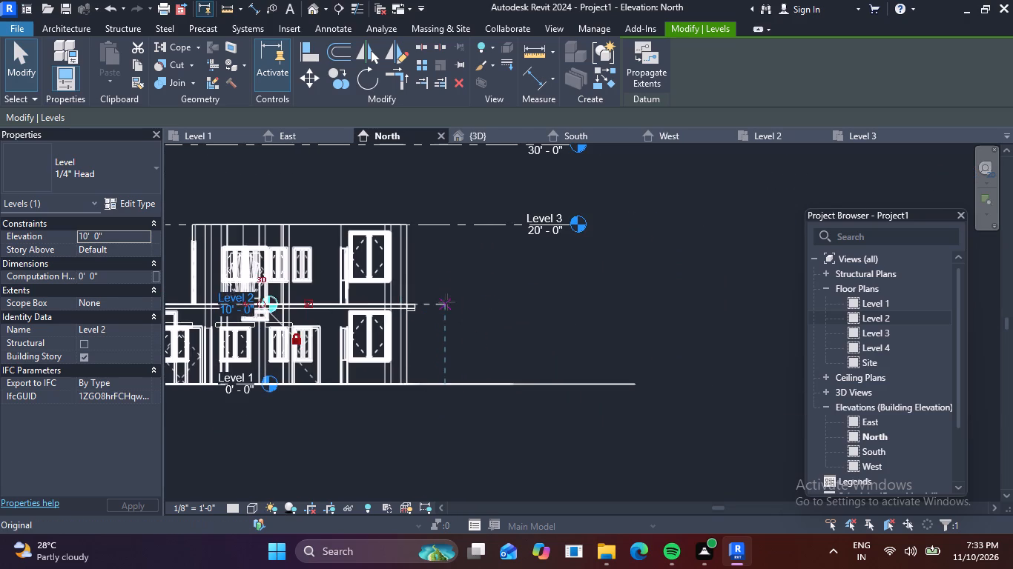
Extend the linked Level 2 and Level 1 lines further, aligning their heads with the Level 3 and Level 4 heads.
{"action": "middle_click_drag", "start_coordinate": [446, 301], "coordinate": [157, 330]}
{"action": "middle_click_drag", "start_coordinate": [223, 316], "coordinate": [374, 246]}
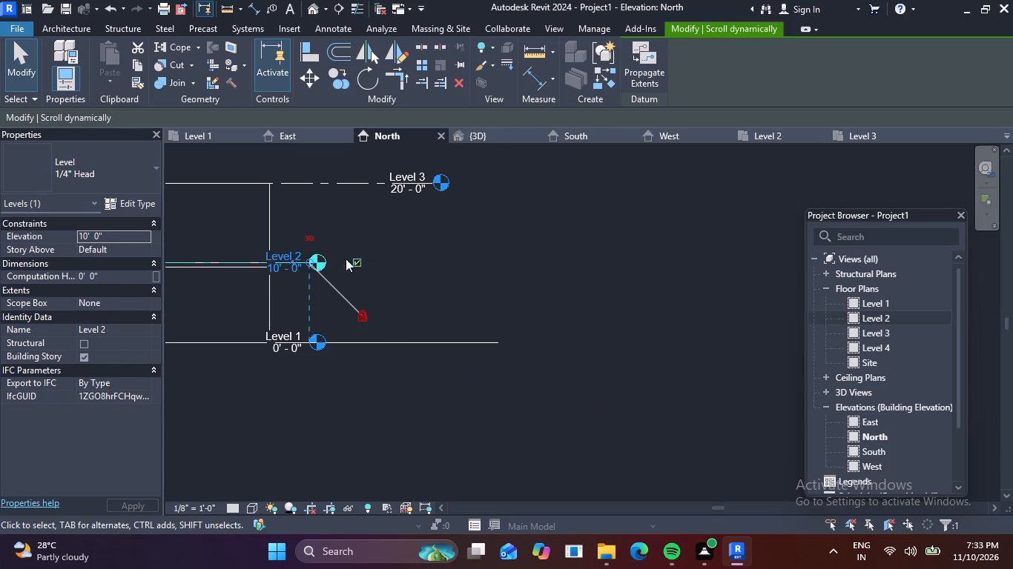
{"action": "left_click_drag", "start_coordinate": [308, 267], "coordinate": [420, 248]}
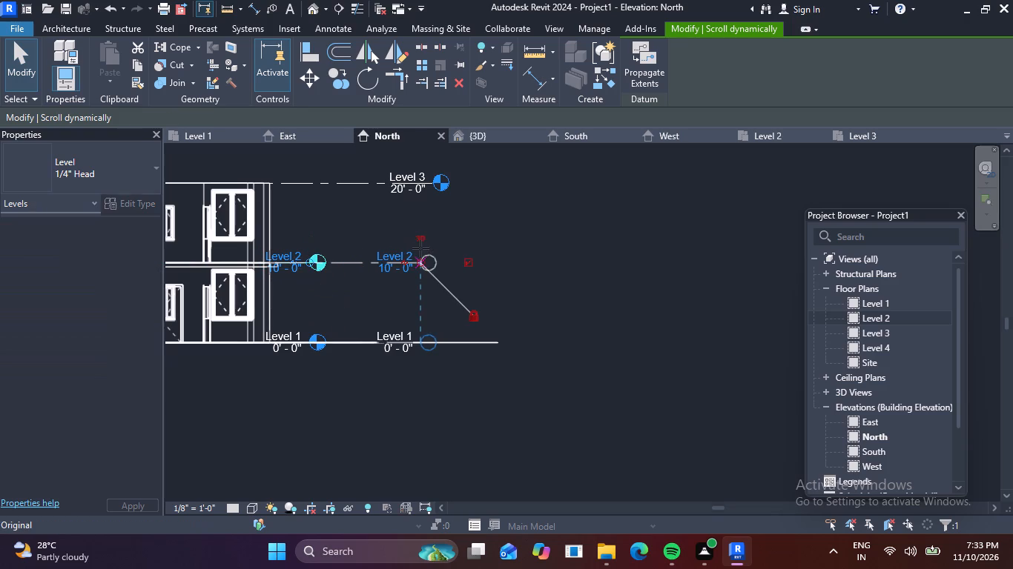
{"action": "left_click_drag", "start_coordinate": [420, 248], "coordinate": [429, 247]}
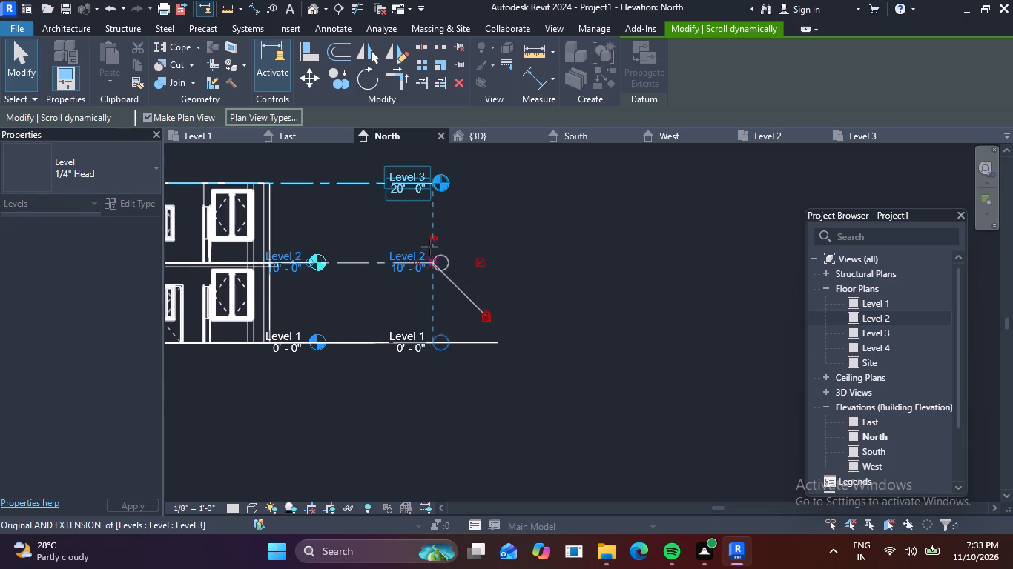
{"action": "scroll", "coordinate": [398, 266], "scroll_direction": "down", "scroll_amount": 7}
{"action": "middle_click_drag", "start_coordinate": [423, 287], "coordinate": [442, 282]}
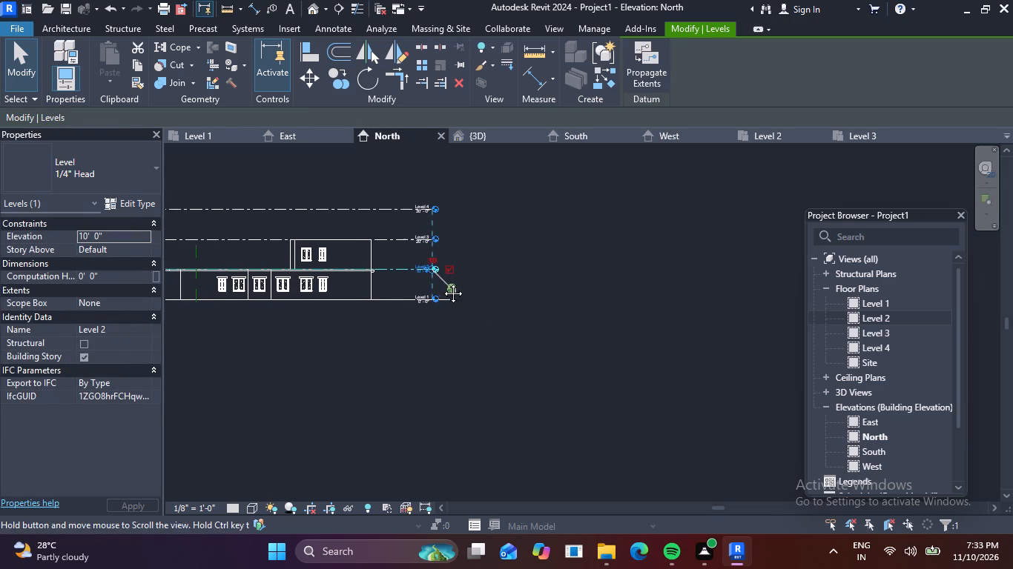
{"action": "middle_click_drag", "start_coordinate": [442, 282], "coordinate": [444, 279]}
{"action": "middle_click_drag", "start_coordinate": [221, 254], "coordinate": [301, 241]}
{"action": "scroll", "coordinate": [335, 243], "scroll_direction": "down", "scroll_amount": 4}
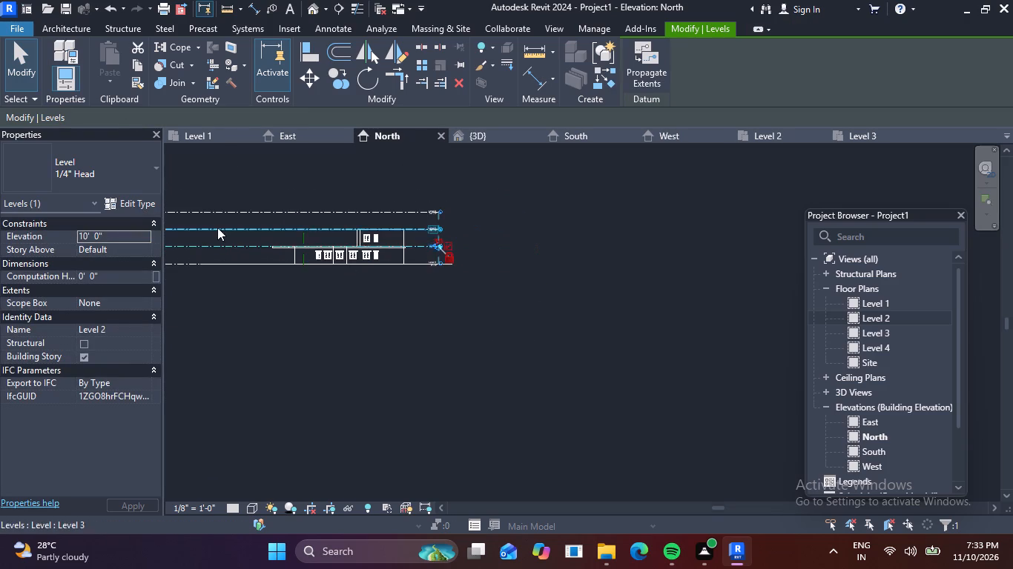
{"action": "middle_click_drag", "start_coordinate": [217, 227], "coordinate": [327, 196]}
{"action": "key", "text": "Escape"}
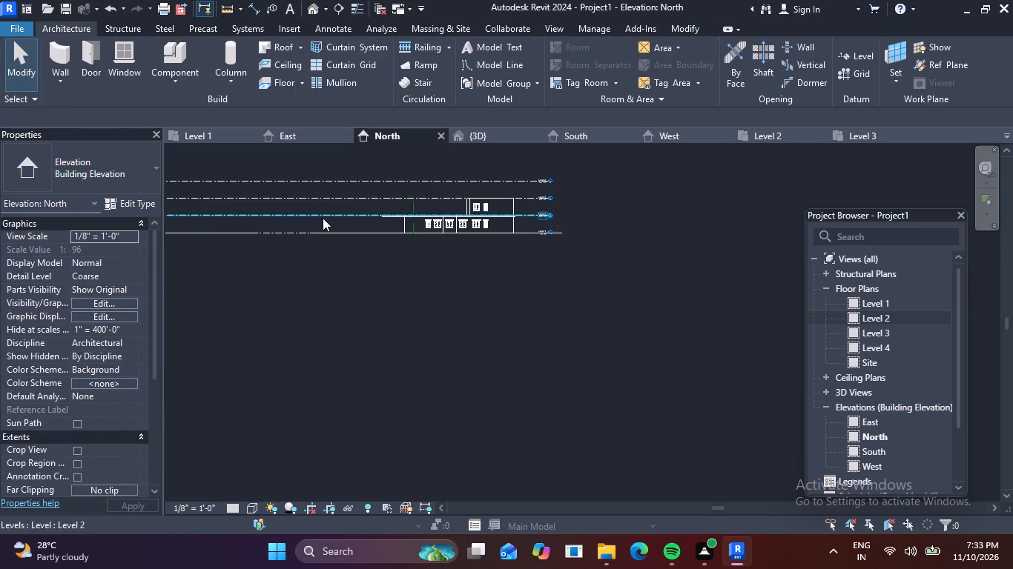
{"action": "scroll", "coordinate": [529, 226], "scroll_direction": "up", "scroll_amount": 3}
Examine the two-storey house and its level lines from several sides in the 3D view.
{"action": "left_click", "coordinate": [318, 10]}
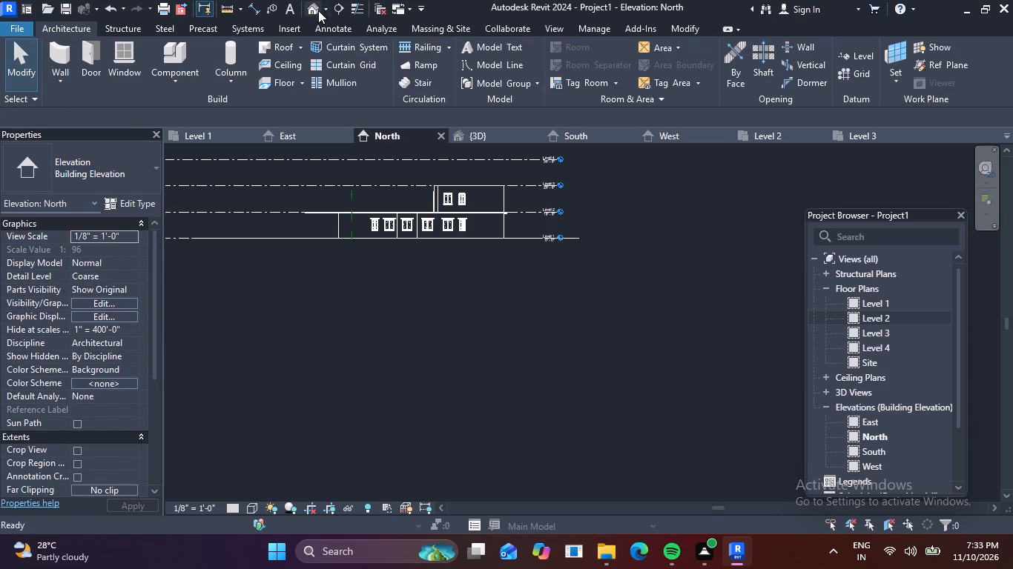
{"action": "scroll", "coordinate": [358, 273], "scroll_direction": "down", "scroll_amount": 2}
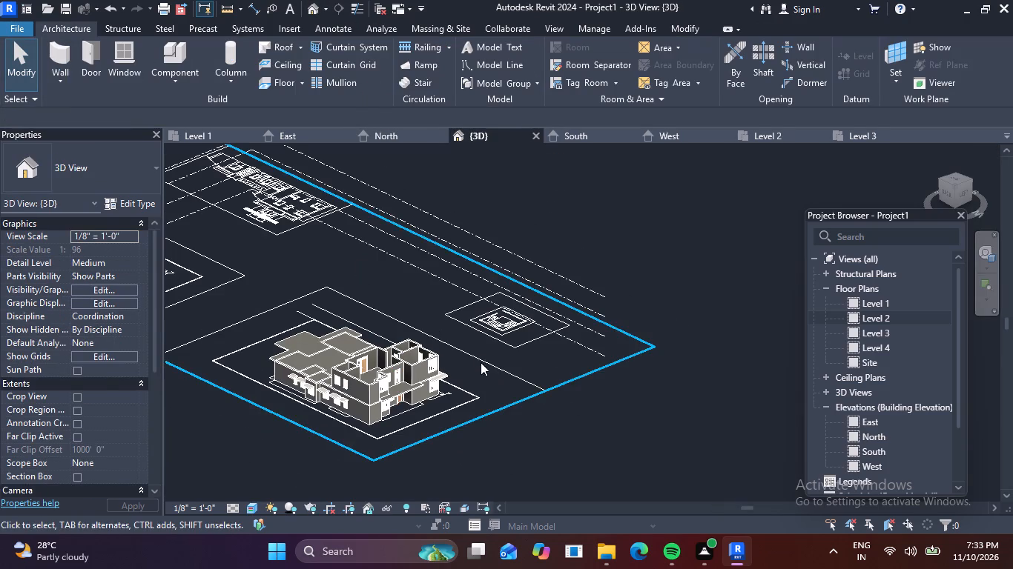
{"action": "middle_click_drag", "start_coordinate": [501, 333], "coordinate": [457, 356], "text": "shift"}
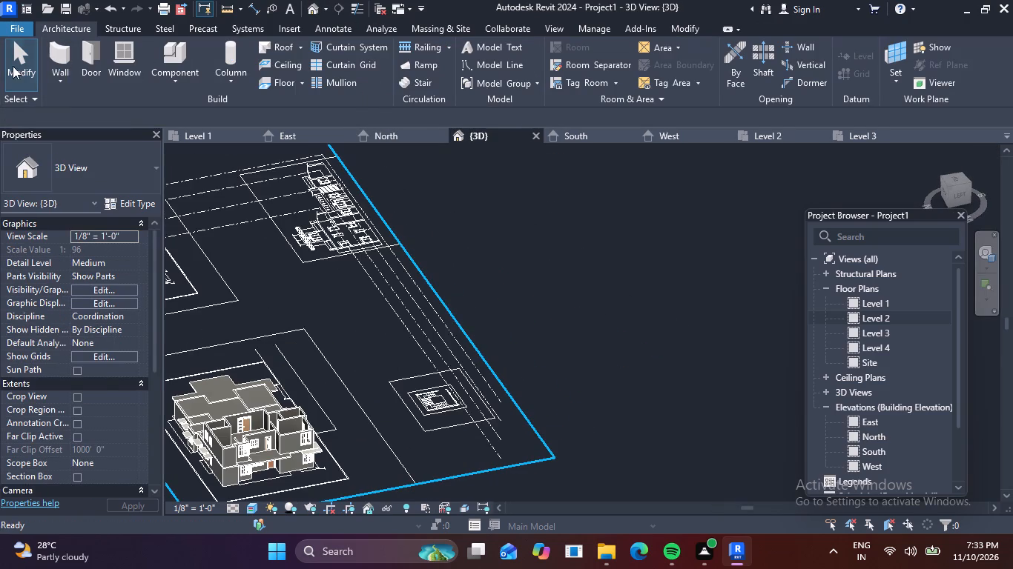
{"action": "middle_click_drag", "start_coordinate": [383, 296], "coordinate": [724, 194], "text": "shift"}
{"action": "scroll", "coordinate": [363, 227], "scroll_direction": "down", "scroll_amount": 3}
{"action": "middle_click_drag", "start_coordinate": [231, 243], "coordinate": [527, 329]}
{"action": "middle_click_drag", "start_coordinate": [508, 298], "coordinate": [504, 303], "text": "shift"}
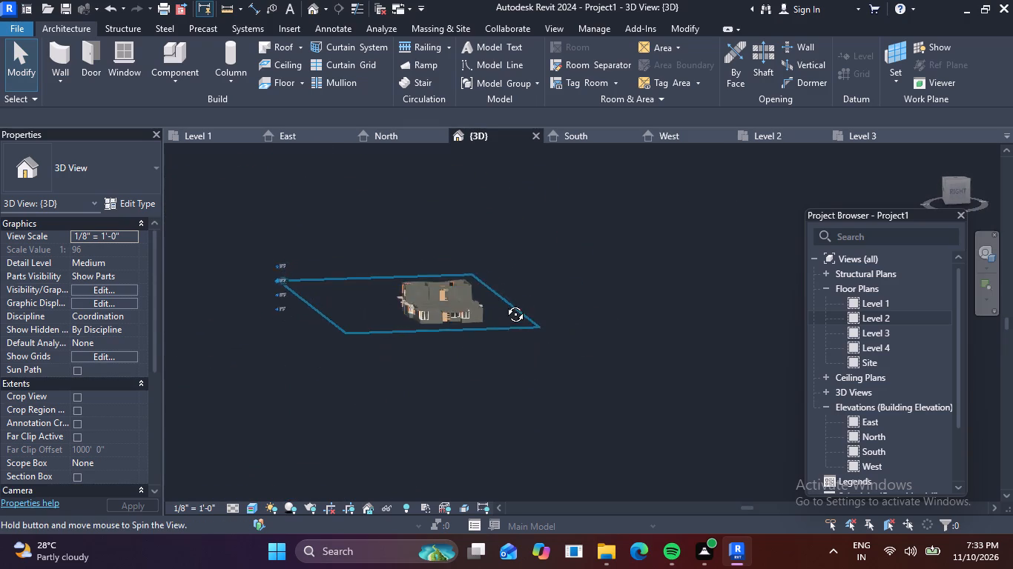
{"action": "middle_click_drag", "start_coordinate": [504, 303], "coordinate": [488, 337], "text": "shift"}
{"action": "scroll", "coordinate": [489, 262], "scroll_direction": "up", "scroll_amount": 9}
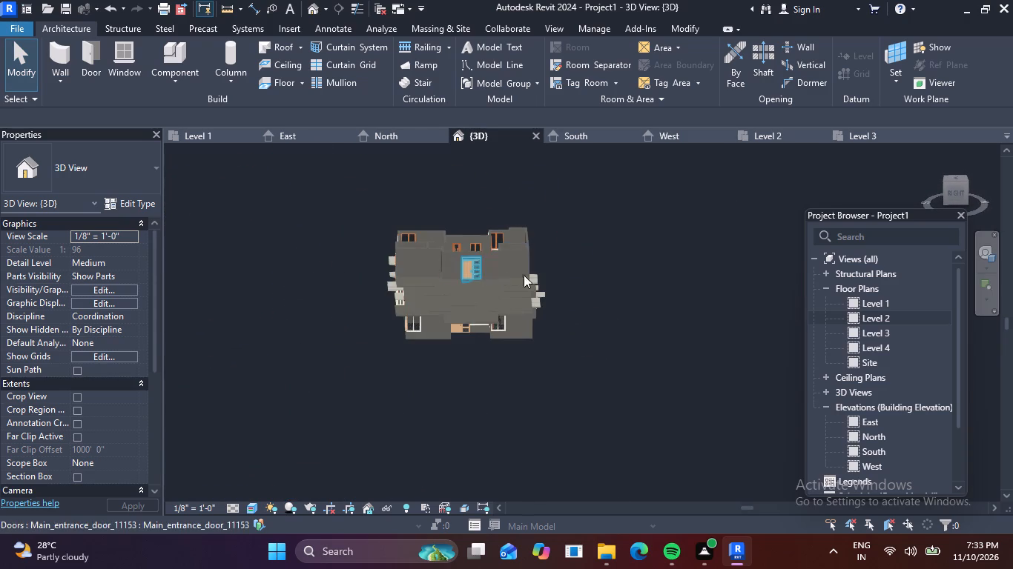
{"action": "middle_click_drag", "start_coordinate": [564, 307], "coordinate": [527, 316], "text": "shift"}
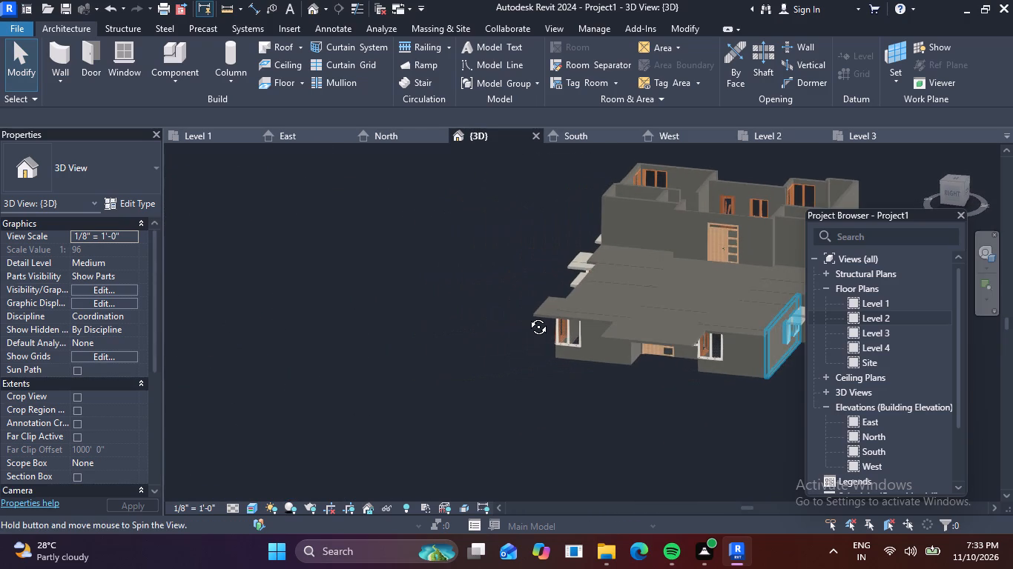
{"action": "middle_click_drag", "start_coordinate": [527, 316], "coordinate": [527, 316], "text": "shift"}
{"action": "middle_click_drag", "start_coordinate": [531, 342], "coordinate": [335, 381]}
{"action": "middle_click_drag", "start_coordinate": [735, 334], "coordinate": [710, 351], "text": "shift"}
{"action": "scroll", "coordinate": [733, 334], "scroll_direction": "up", "scroll_amount": 1, "text": "shift"}
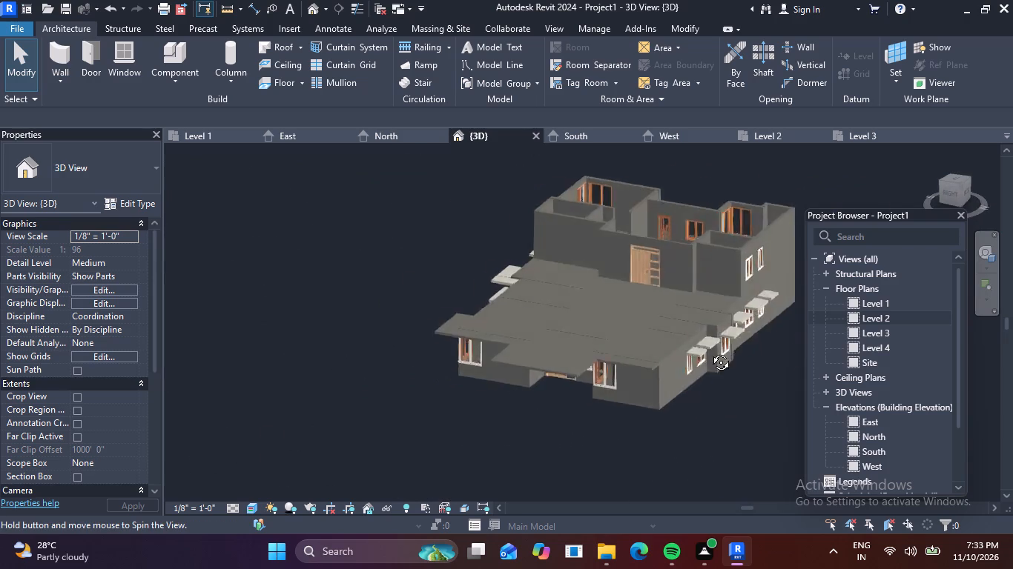
{"action": "middle_click_drag", "start_coordinate": [710, 351], "coordinate": [680, 374], "text": "shift"}
{"action": "scroll", "coordinate": [664, 358], "scroll_direction": "down", "scroll_amount": 2}
{"action": "middle_click_drag", "start_coordinate": [538, 374], "coordinate": [228, 363]}
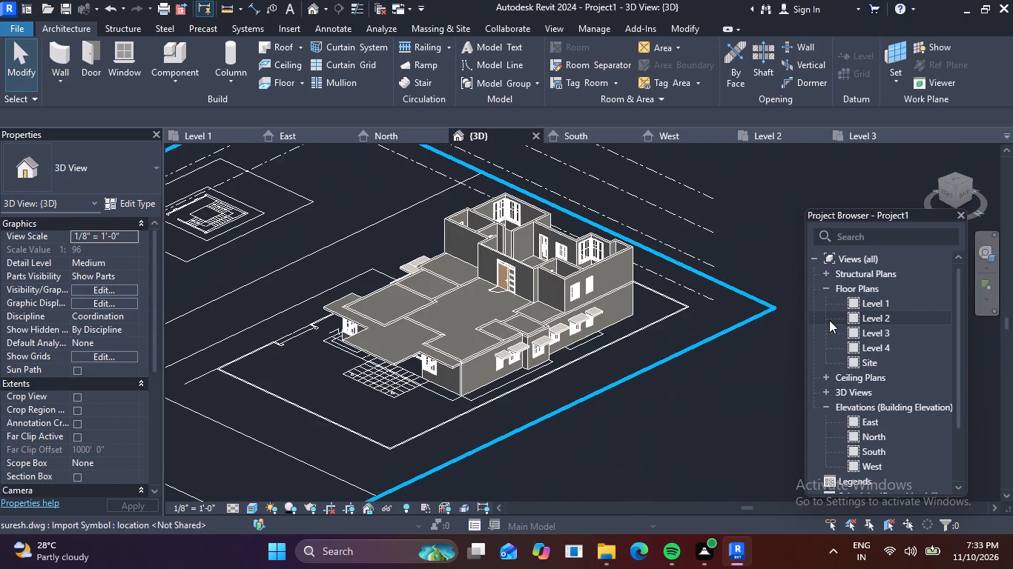
{"action": "middle_click_drag", "start_coordinate": [811, 322], "coordinate": [694, 373], "text": "shift"}
{"action": "middle_click_drag", "start_coordinate": [711, 250], "coordinate": [680, 302]}
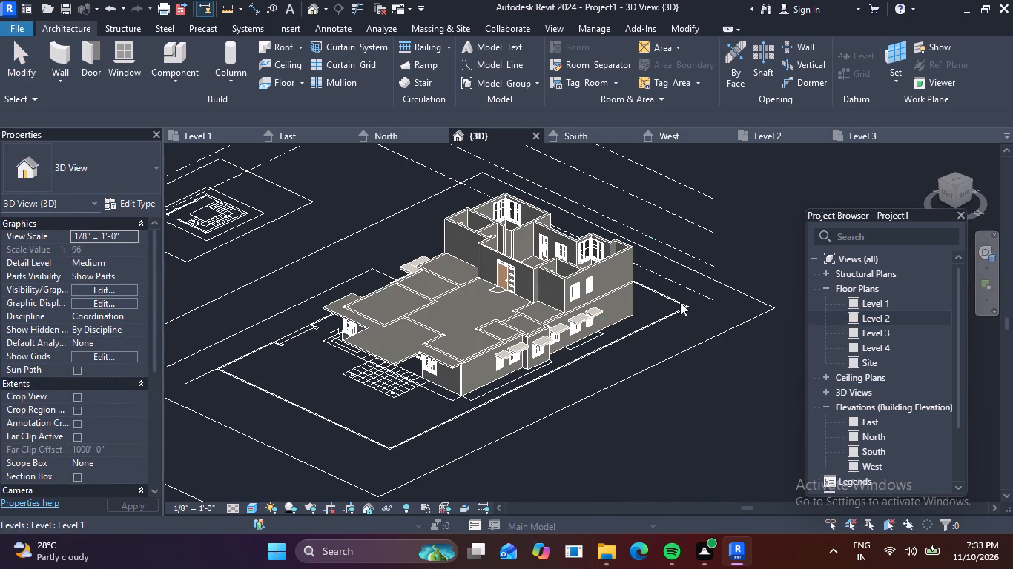
{"action": "middle_click_drag", "start_coordinate": [680, 302], "coordinate": [670, 317]}
{"action": "middle_click_drag", "start_coordinate": [697, 264], "coordinate": [643, 337], "text": "shift"}
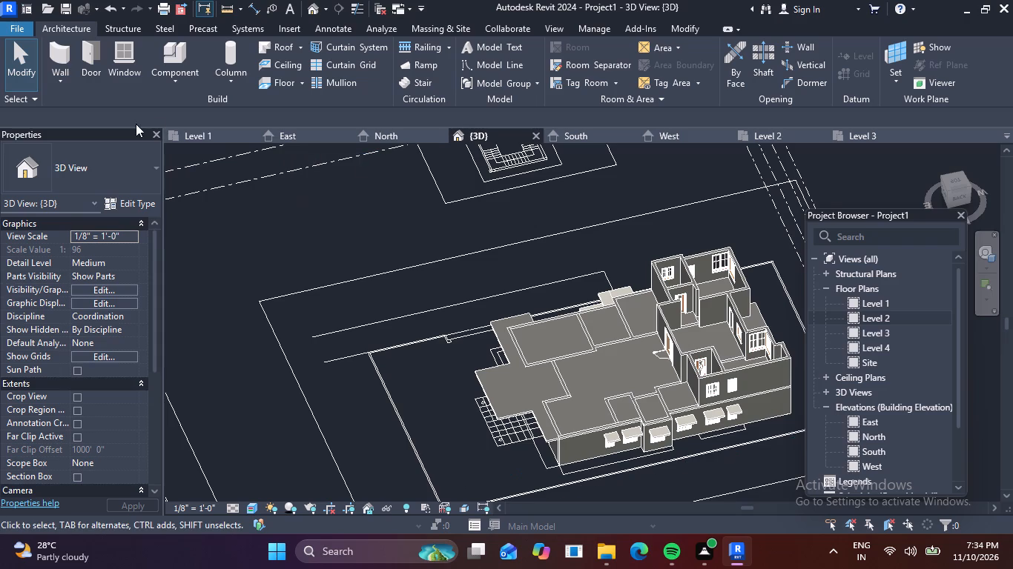
Inspect the Level 3 floor plan and the imported ground-floor and first-floor drawings in the Level 2 plan.
{"action": "left_click", "coordinate": [877, 133]}
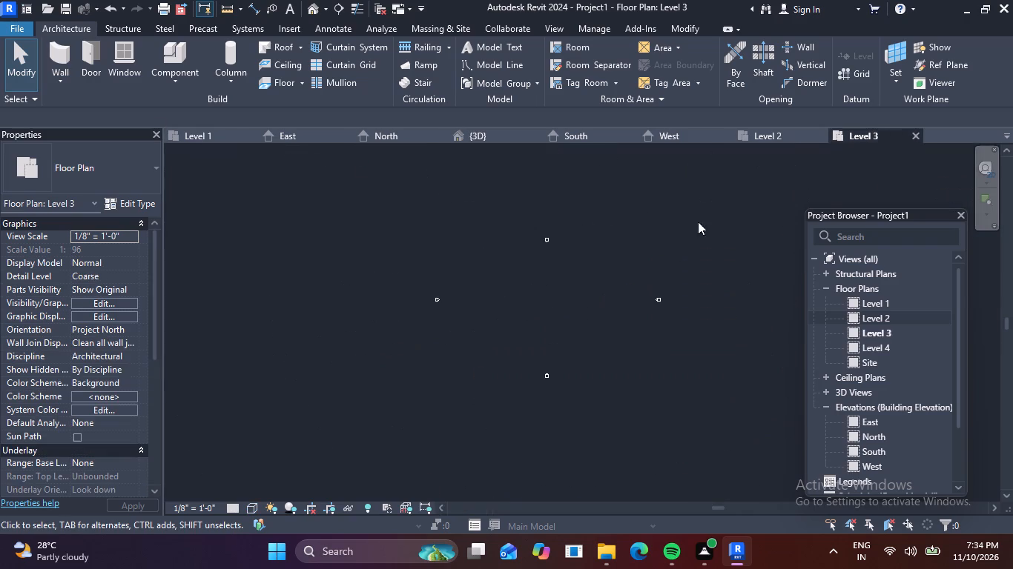
{"action": "scroll", "coordinate": [533, 287], "scroll_direction": "down", "scroll_amount": 2}
{"action": "scroll", "coordinate": [547, 260], "scroll_direction": "up", "scroll_amount": 7}
{"action": "scroll", "coordinate": [539, 297], "scroll_direction": "down", "scroll_amount": 5}
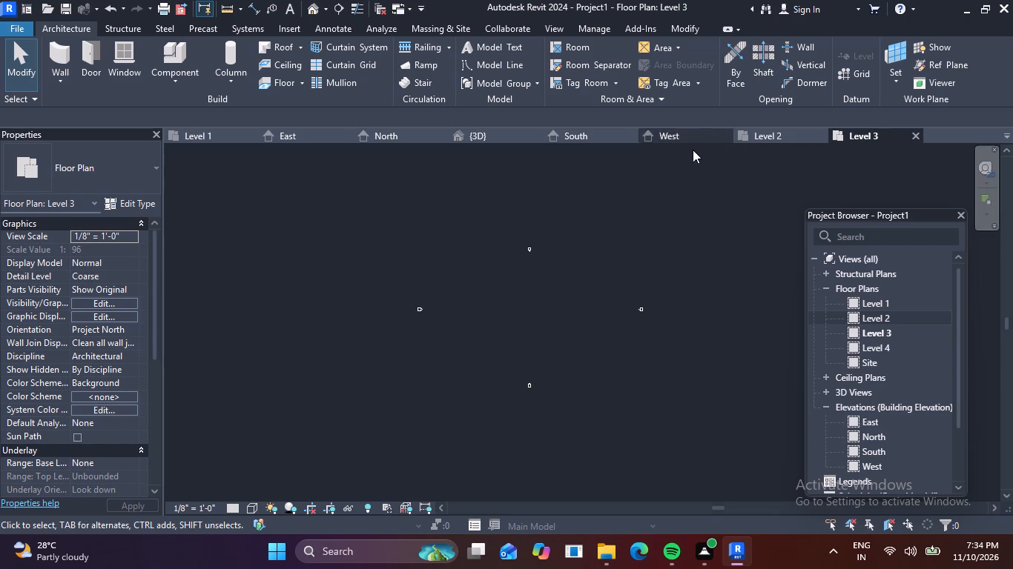
{"action": "left_click", "coordinate": [775, 133]}
{"action": "scroll", "coordinate": [521, 304], "scroll_direction": "down", "scroll_amount": 1}
{"action": "middle_click_drag", "start_coordinate": [535, 331], "coordinate": [519, 307]}
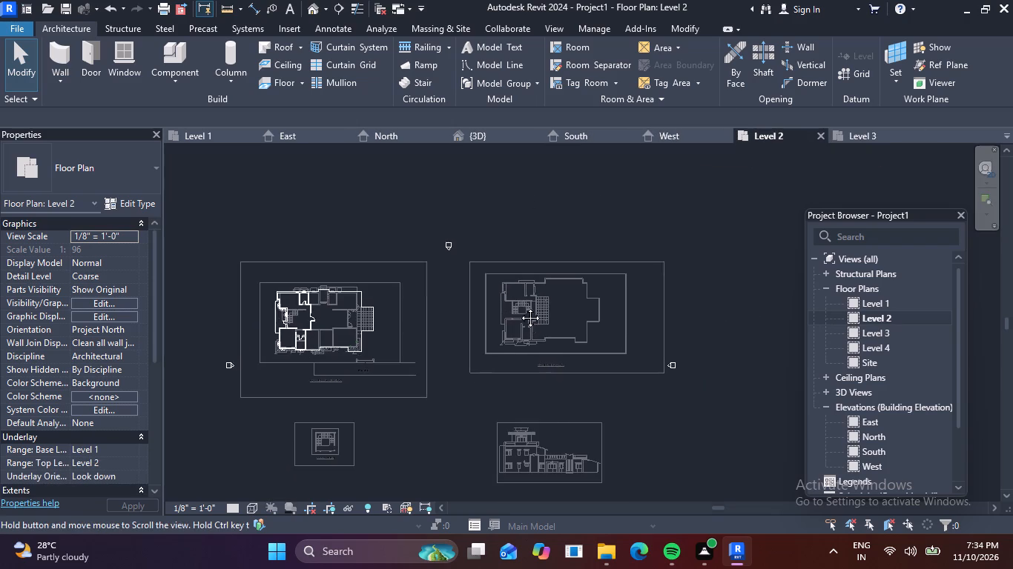
{"action": "middle_click_drag", "start_coordinate": [519, 307], "coordinate": [512, 280]}
{"action": "scroll", "coordinate": [497, 313], "scroll_direction": "up", "scroll_amount": 3}
{"action": "scroll", "coordinate": [347, 238], "scroll_direction": "down", "scroll_amount": 3}
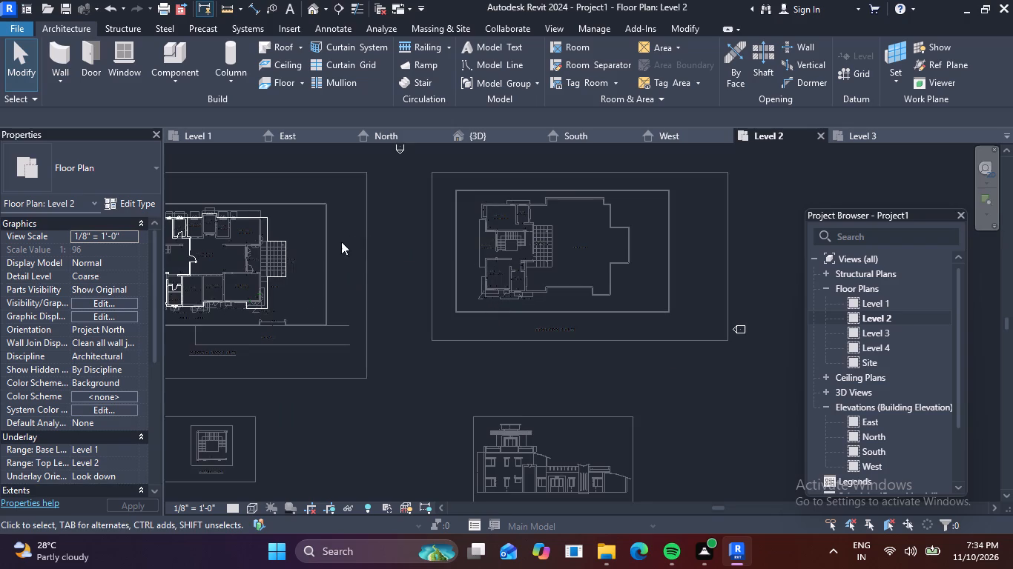
{"action": "scroll", "coordinate": [283, 244], "scroll_direction": "up", "scroll_amount": 4}
{"action": "middle_click_drag", "start_coordinate": [268, 267], "coordinate": [389, 270]}
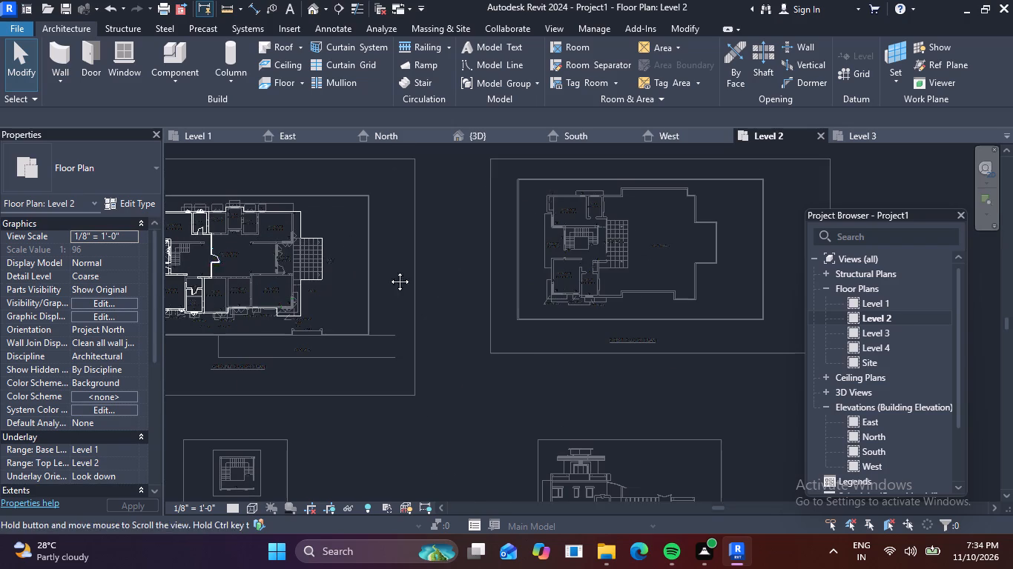
{"action": "middle_click_drag", "start_coordinate": [389, 270], "coordinate": [422, 269]}
{"action": "scroll", "coordinate": [303, 231], "scroll_direction": "up", "scroll_amount": 5}
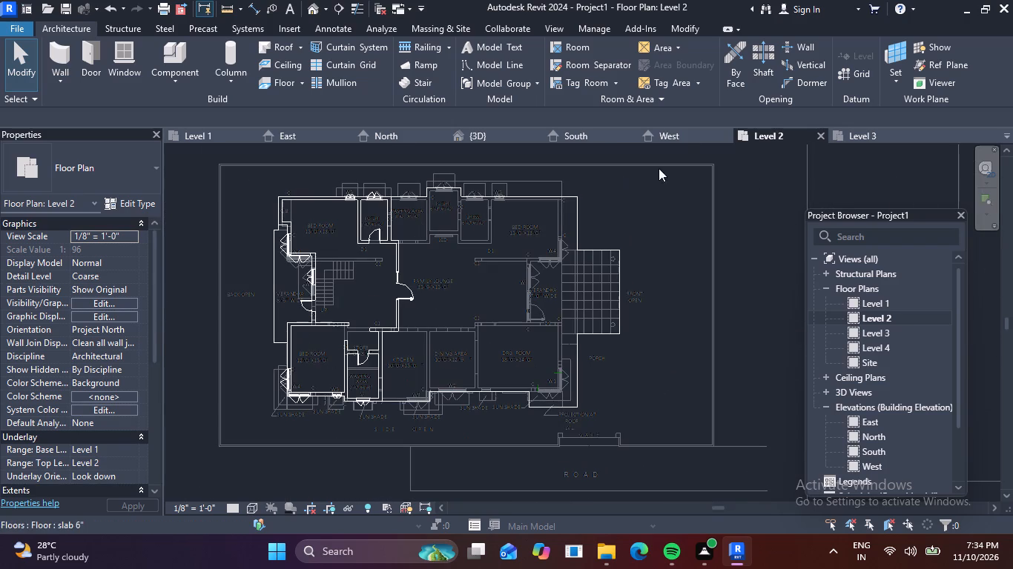
{"action": "middle_click_drag", "start_coordinate": [714, 204], "coordinate": [327, 215]}
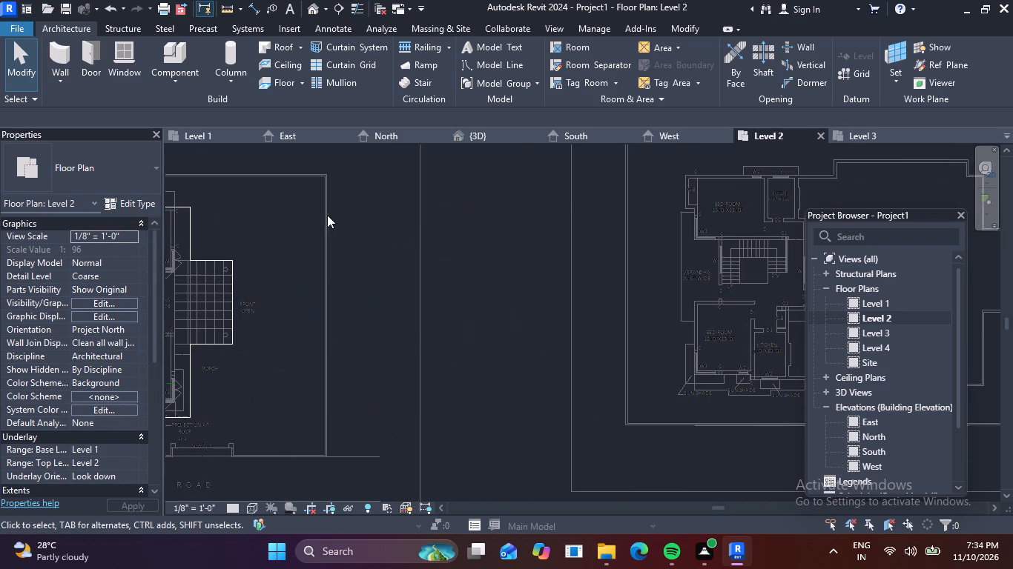
{"action": "scroll", "coordinate": [429, 215], "scroll_direction": "down", "scroll_amount": 3}
{"action": "middle_click_drag", "start_coordinate": [623, 236], "coordinate": [521, 258]}
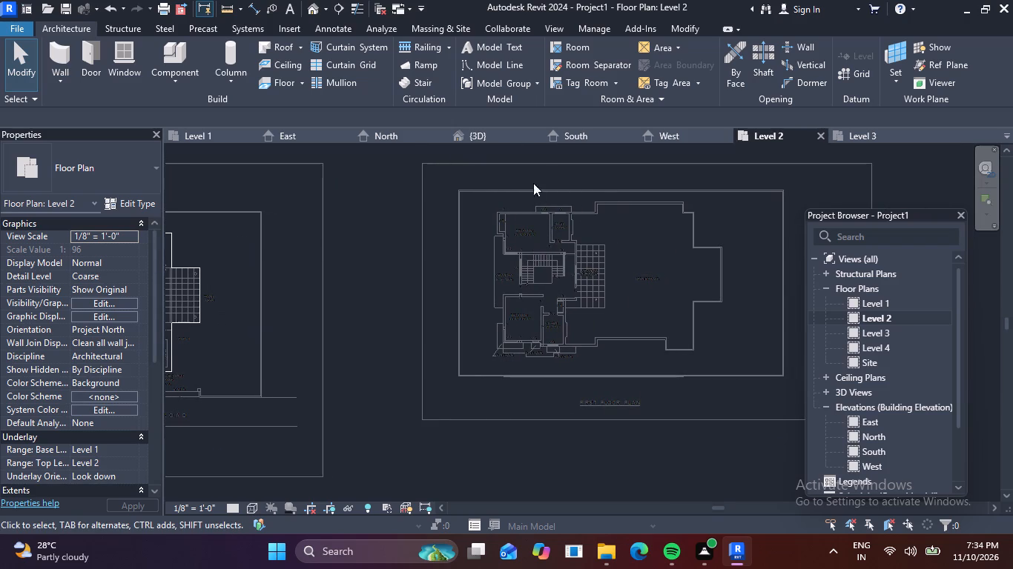
{"action": "scroll", "coordinate": [511, 196], "scroll_direction": "up", "scroll_amount": 4}
{"action": "scroll", "coordinate": [538, 252], "scroll_direction": "up", "scroll_amount": 4}
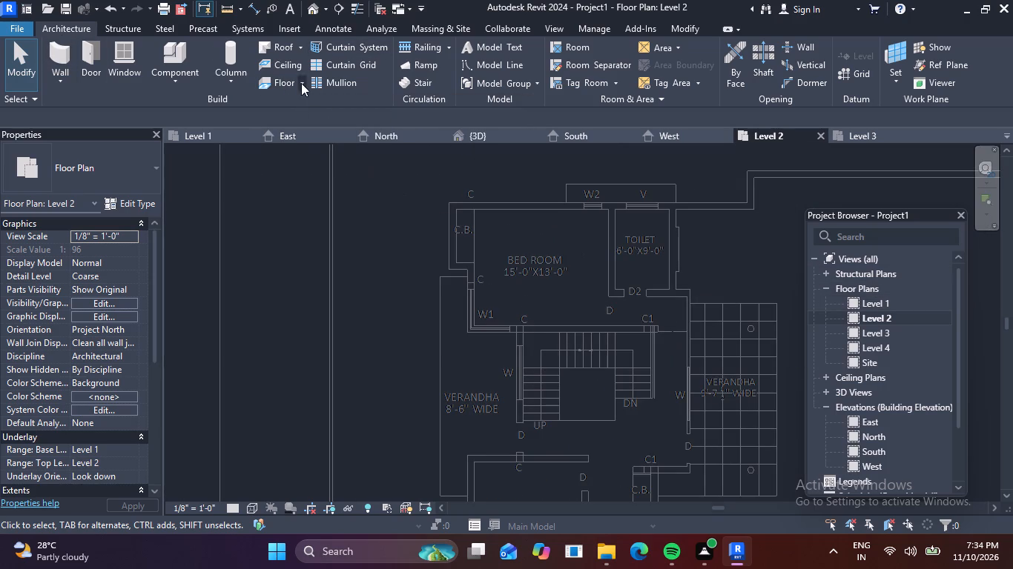
Check the Level 3 and Level 4 floor plans, returning to the first-floor drawing in the Level 2 plan.
{"action": "left_click", "coordinate": [862, 339]}
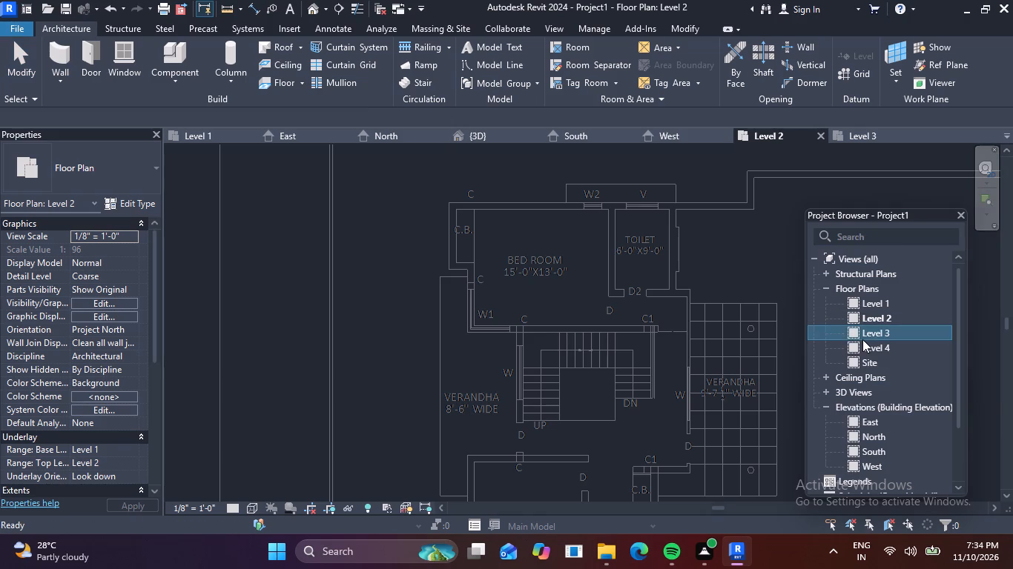
{"action": "double_click", "coordinate": [849, 333]}
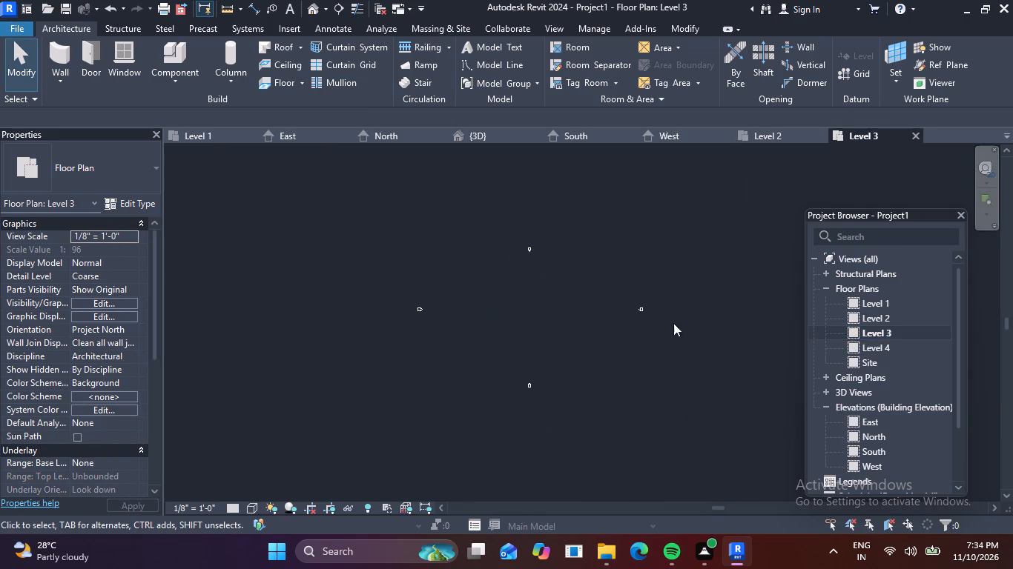
{"action": "scroll", "coordinate": [509, 300], "scroll_direction": "up", "scroll_amount": 4}
{"action": "left_click", "coordinate": [853, 345]}
{"action": "double_click", "coordinate": [853, 345]}
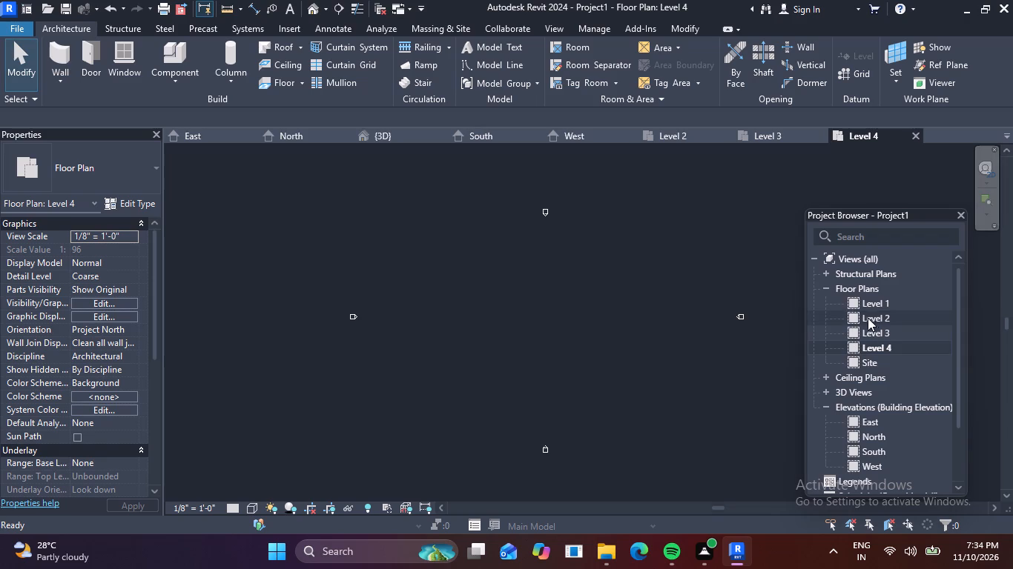
{"action": "double_click", "coordinate": [853, 316]}
{"action": "scroll", "coordinate": [684, 301], "scroll_direction": "down", "scroll_amount": 3}
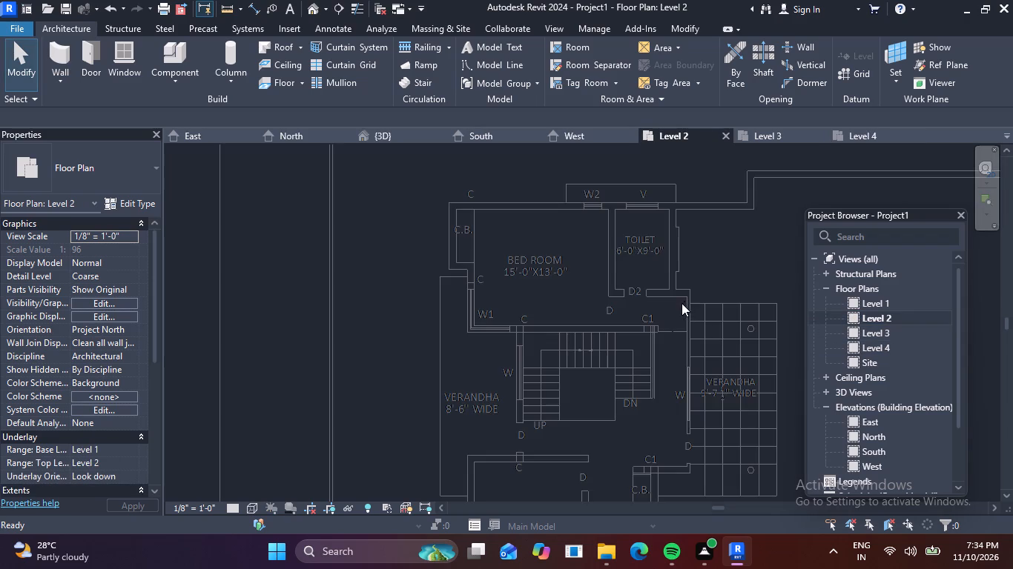
{"action": "scroll", "coordinate": [682, 303], "scroll_direction": "down", "scroll_amount": 4}
{"action": "middle_click_drag", "start_coordinate": [703, 330], "coordinate": [488, 269]}
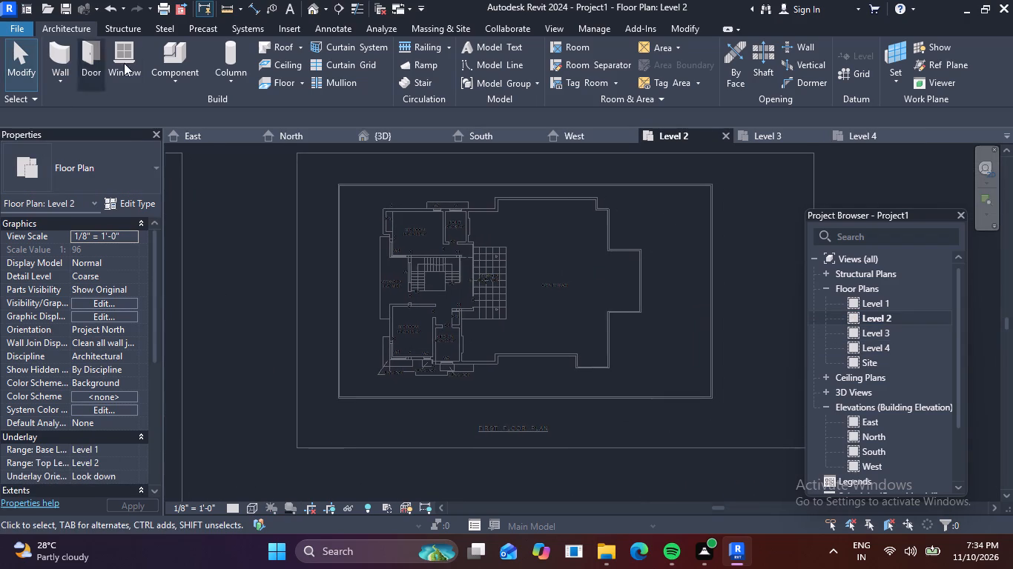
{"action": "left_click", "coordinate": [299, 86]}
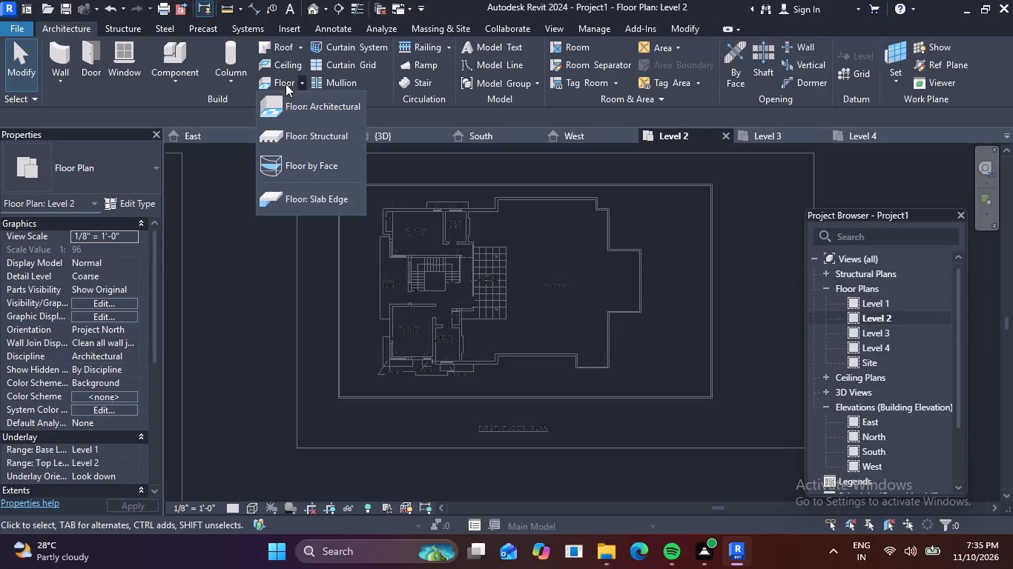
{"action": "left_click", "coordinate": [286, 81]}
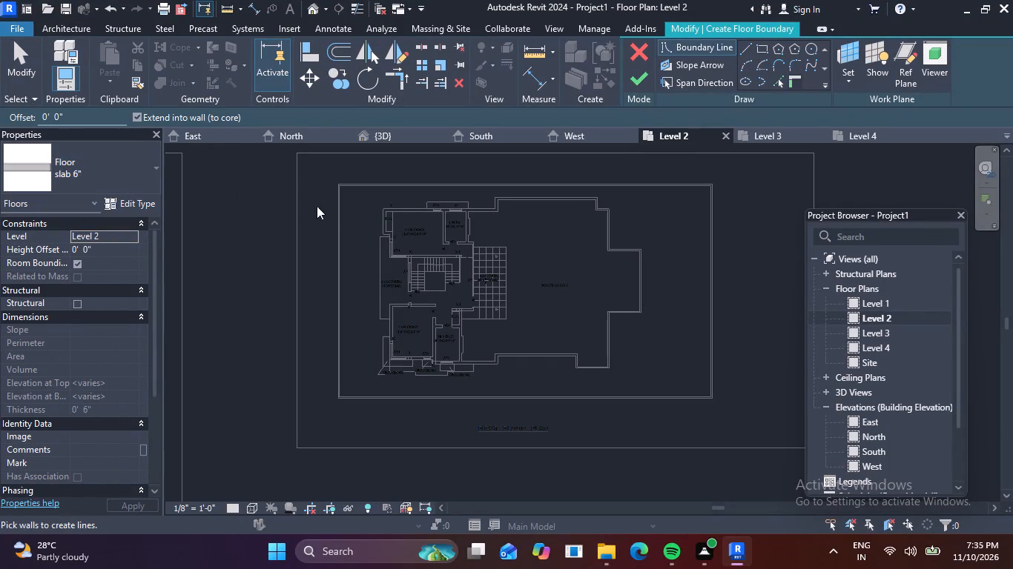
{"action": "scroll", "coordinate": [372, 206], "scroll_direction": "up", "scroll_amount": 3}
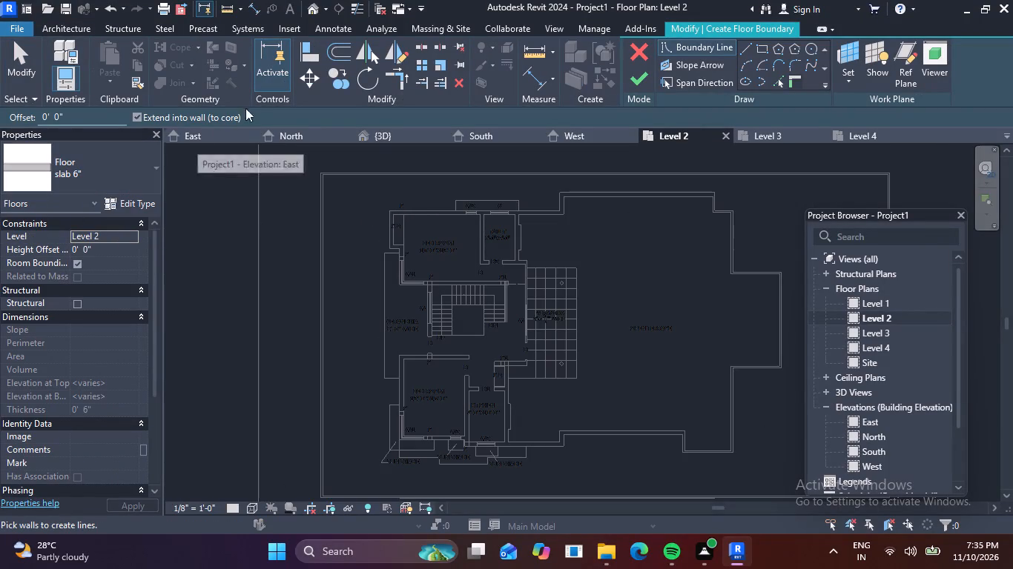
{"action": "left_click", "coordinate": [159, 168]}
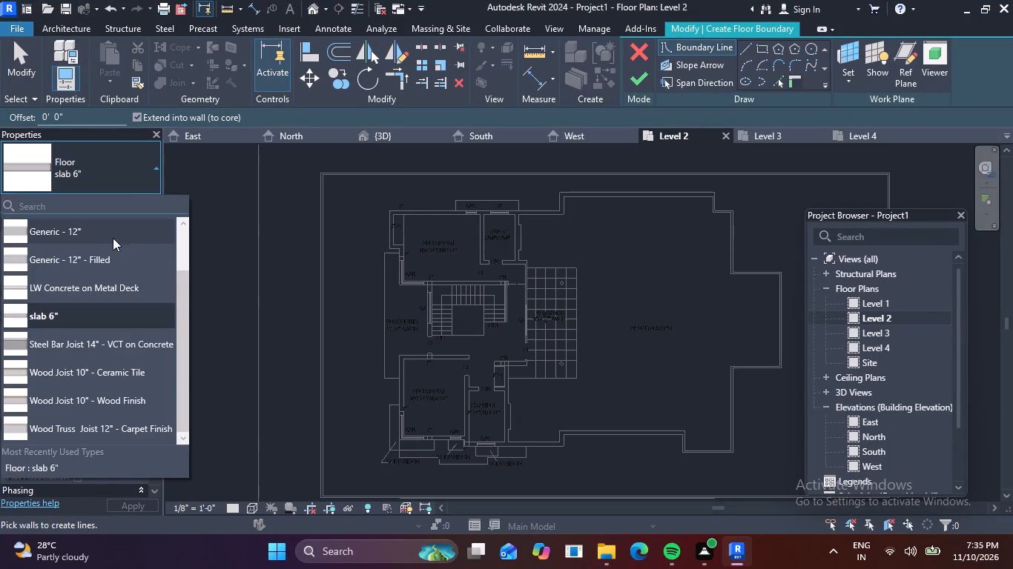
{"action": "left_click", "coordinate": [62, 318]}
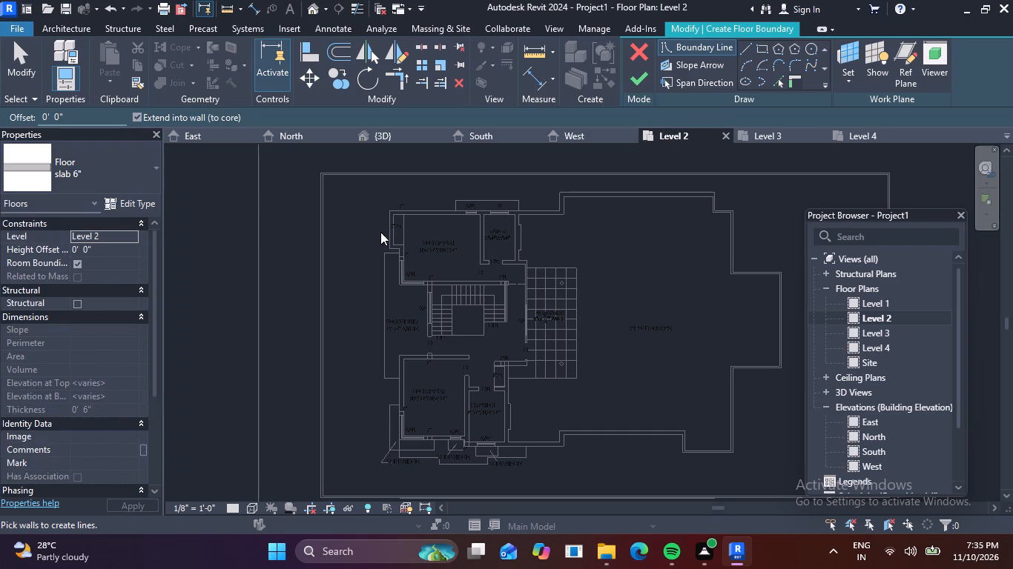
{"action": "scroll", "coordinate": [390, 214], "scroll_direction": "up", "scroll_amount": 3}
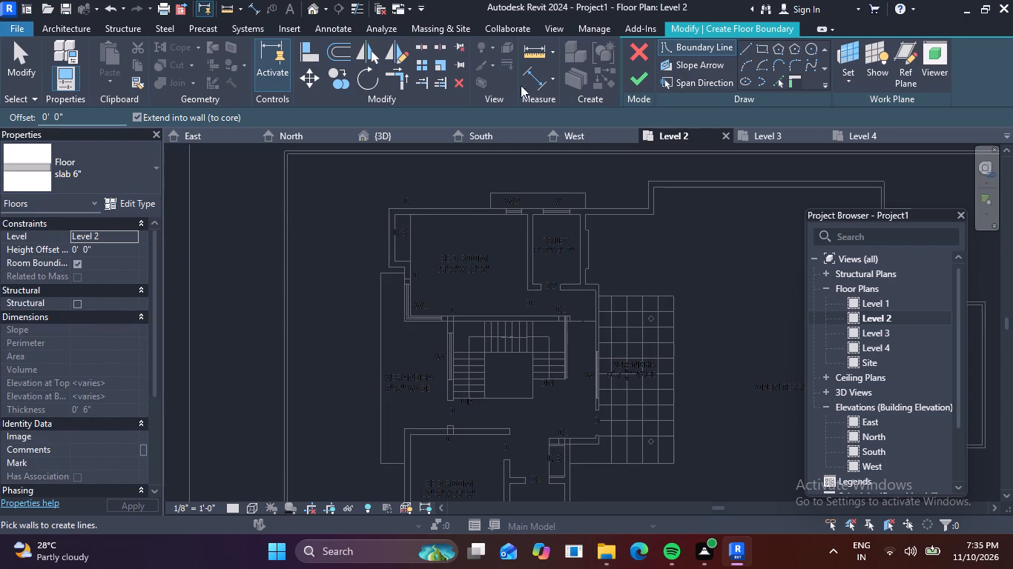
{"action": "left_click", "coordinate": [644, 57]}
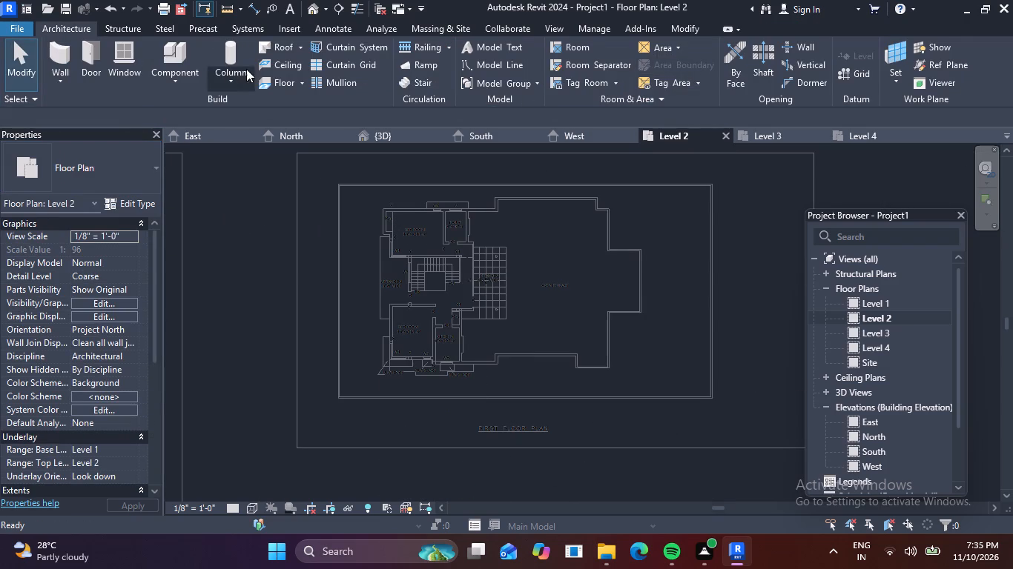
Start a floor on Level 2 with the slab 6" type, using straight lines for its boundary.
{"action": "left_click", "coordinate": [278, 83]}
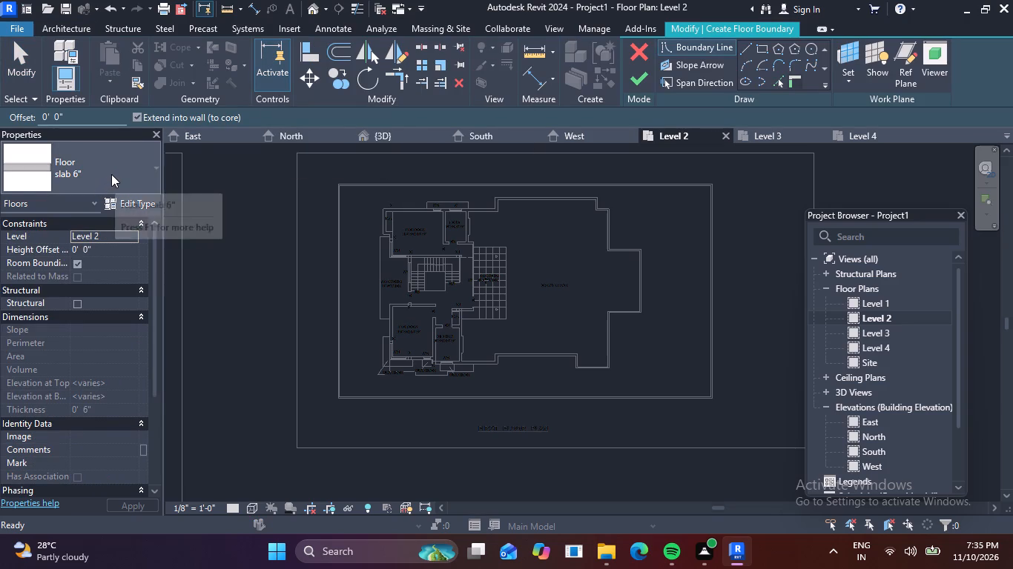
{"action": "left_click", "coordinate": [111, 174]}
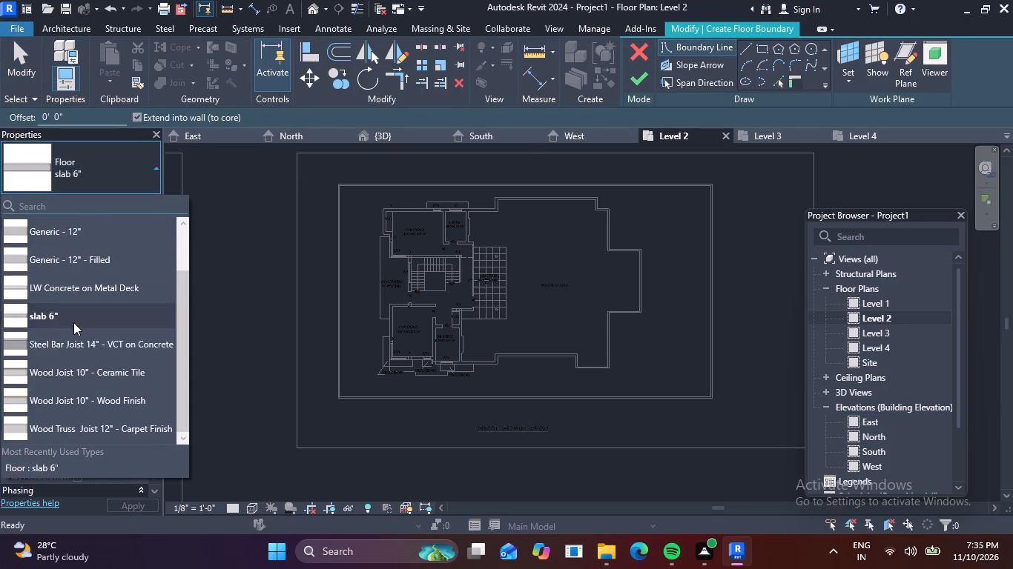
{"action": "left_click", "coordinate": [76, 316]}
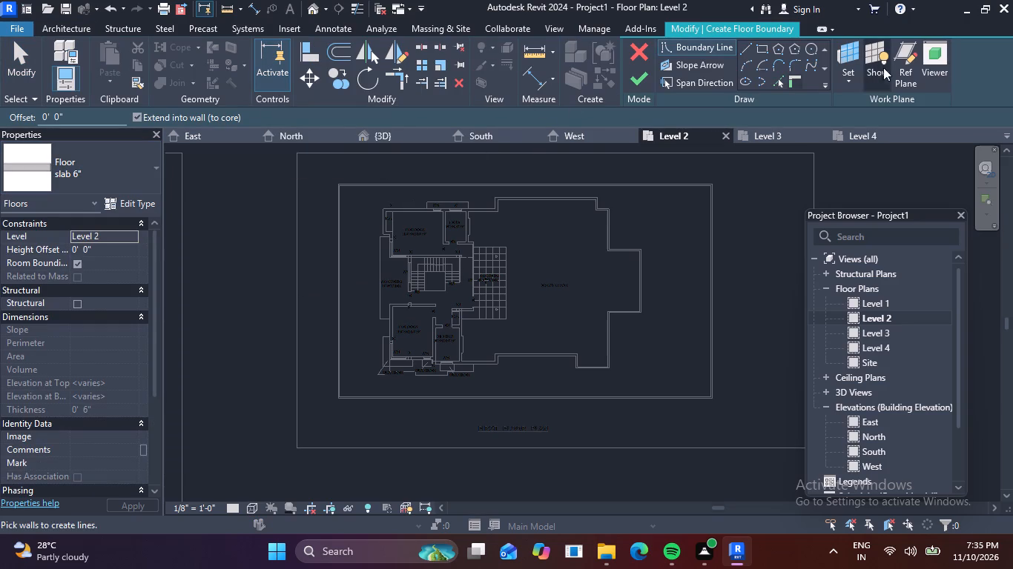
{"action": "left_click", "coordinate": [742, 50]}
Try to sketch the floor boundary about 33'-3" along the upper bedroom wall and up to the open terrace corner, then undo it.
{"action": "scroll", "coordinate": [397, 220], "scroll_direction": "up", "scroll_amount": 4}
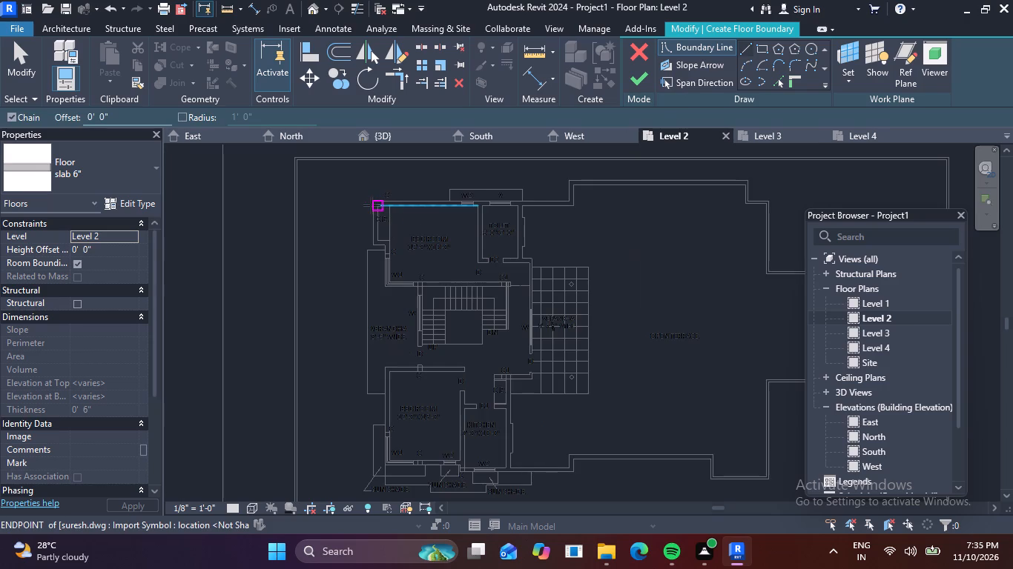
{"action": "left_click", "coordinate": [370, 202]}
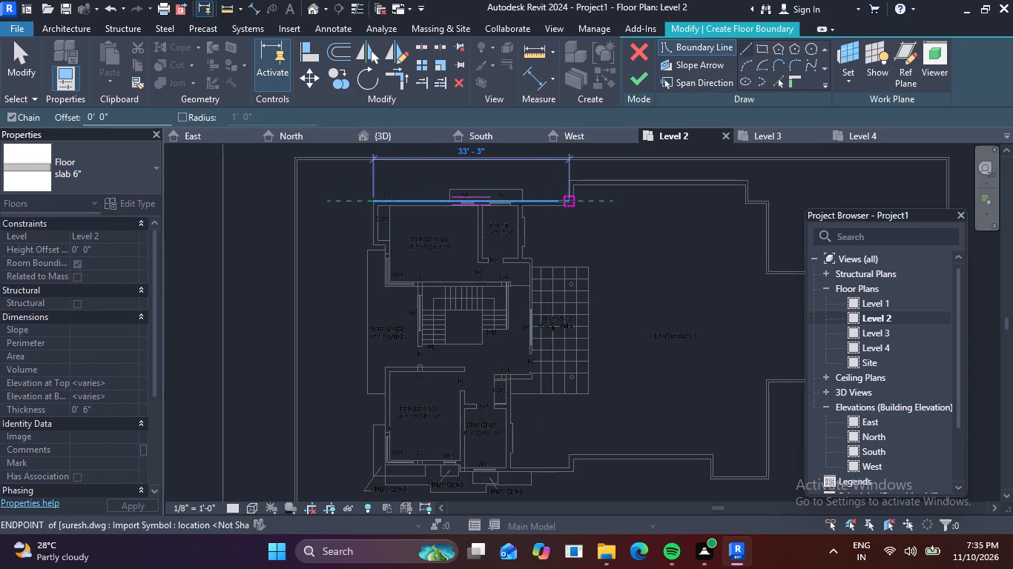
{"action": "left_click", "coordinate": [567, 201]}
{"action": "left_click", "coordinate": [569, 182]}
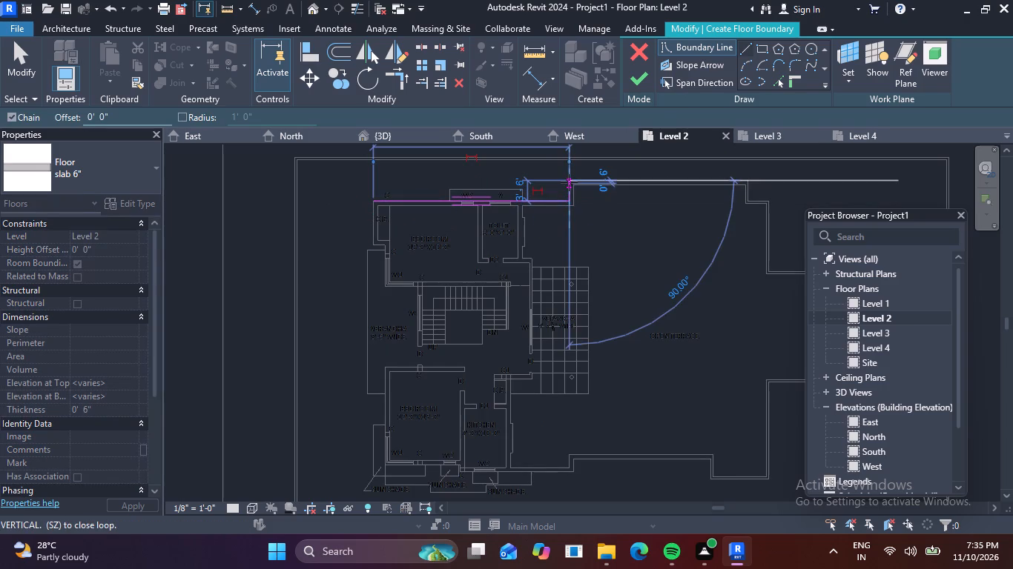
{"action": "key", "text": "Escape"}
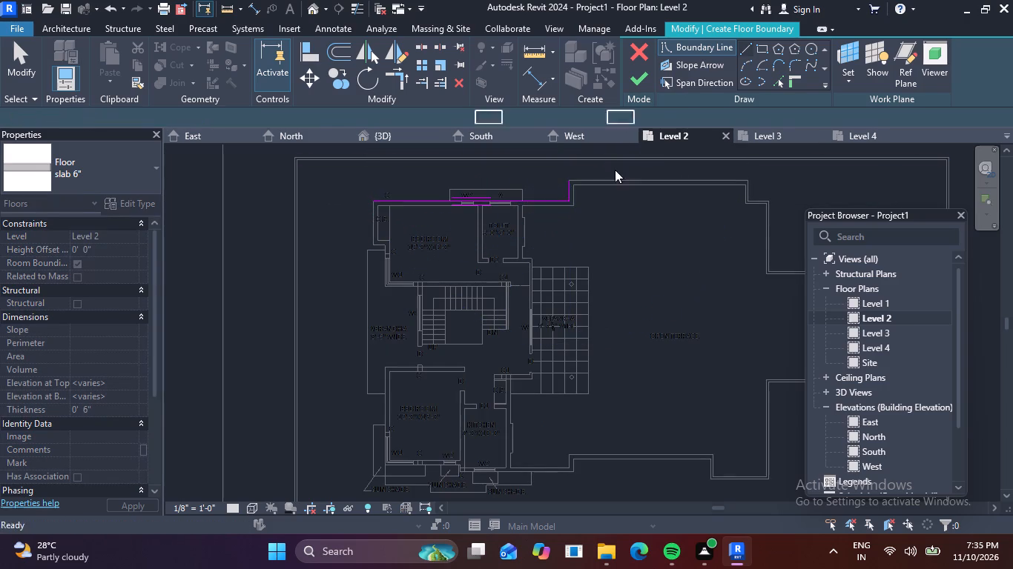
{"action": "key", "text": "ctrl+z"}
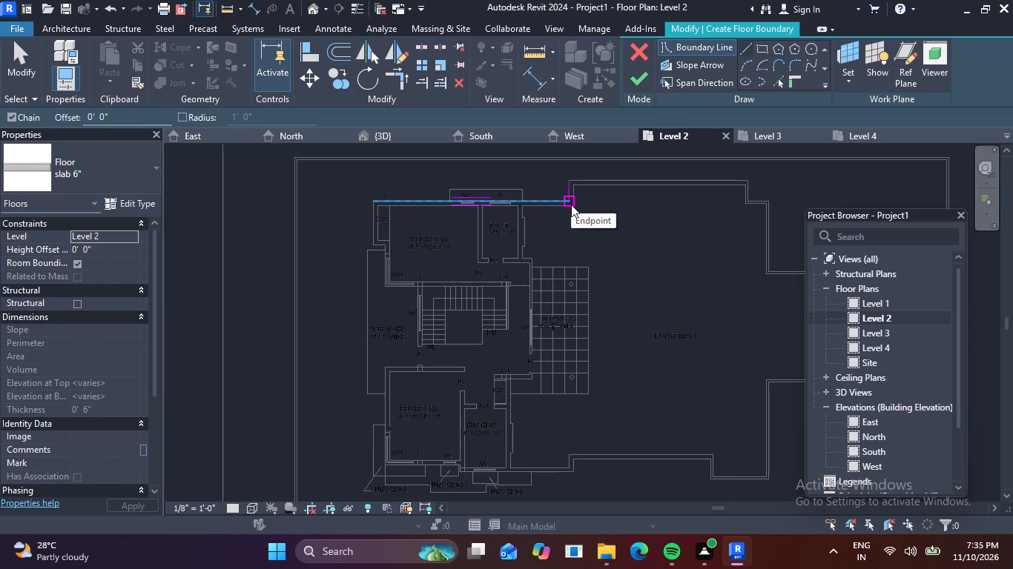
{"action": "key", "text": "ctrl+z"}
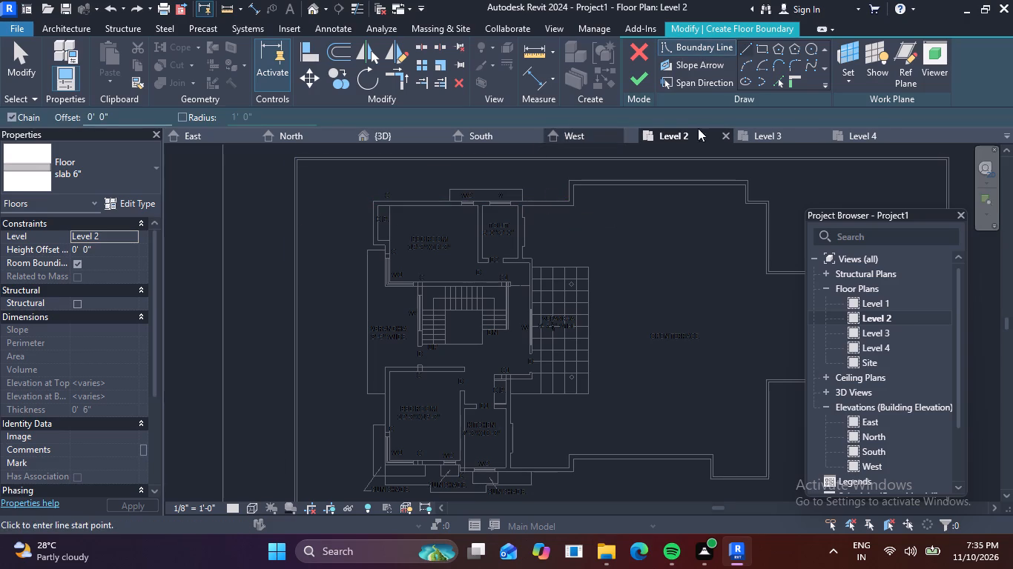
Sketch the slab boundary about 25'-3" along the upper bedroom and toilet wall, then down the stair hall's outer wall to the kitchen-side recess.
{"action": "left_click", "coordinate": [371, 200]}
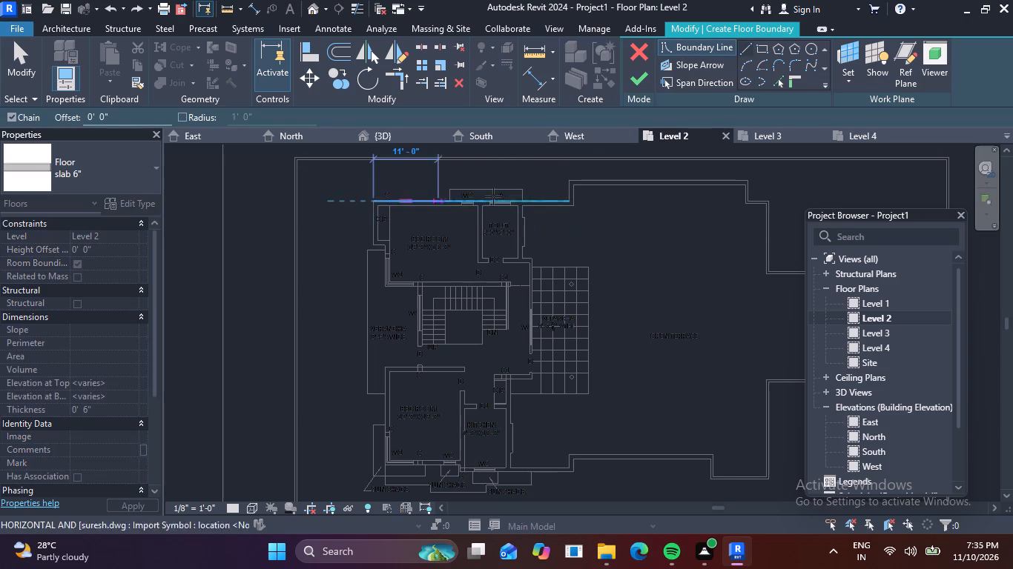
{"action": "scroll", "coordinate": [529, 193], "scroll_direction": "up", "scroll_amount": 4}
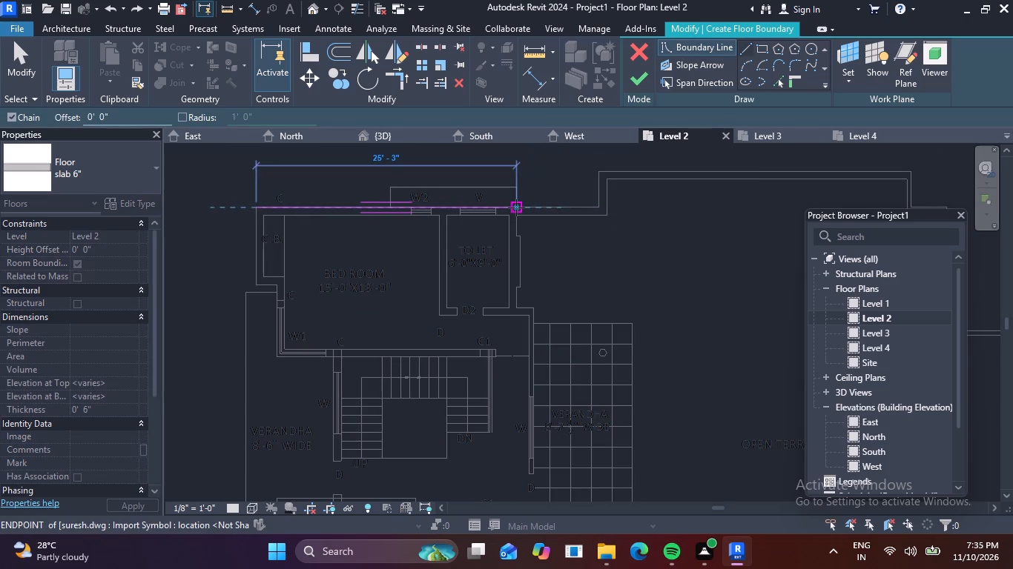
{"action": "left_click", "coordinate": [516, 207]}
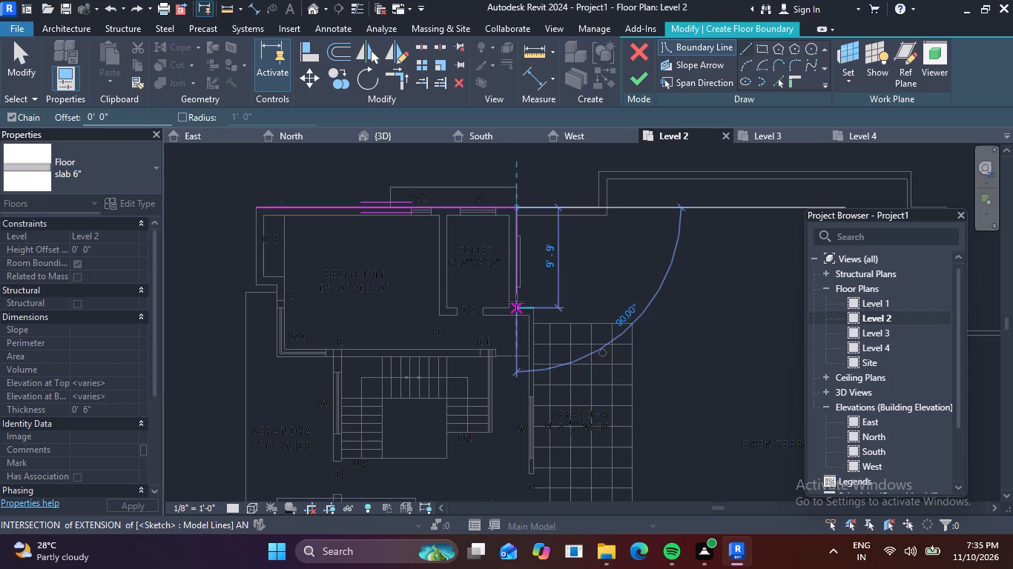
{"action": "left_click", "coordinate": [515, 303]}
{"action": "left_click", "coordinate": [533, 303]}
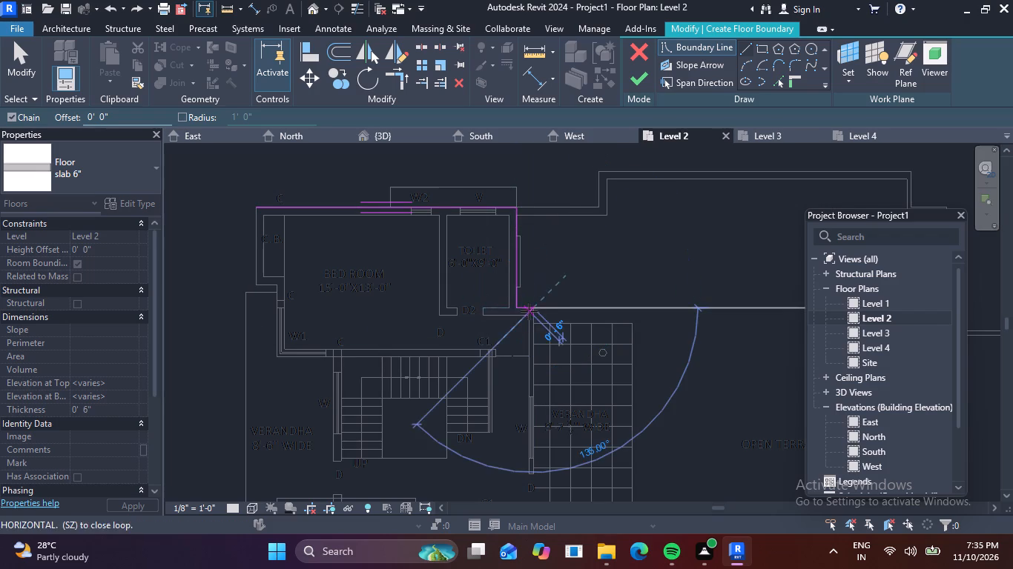
{"action": "left_click", "coordinate": [529, 322]}
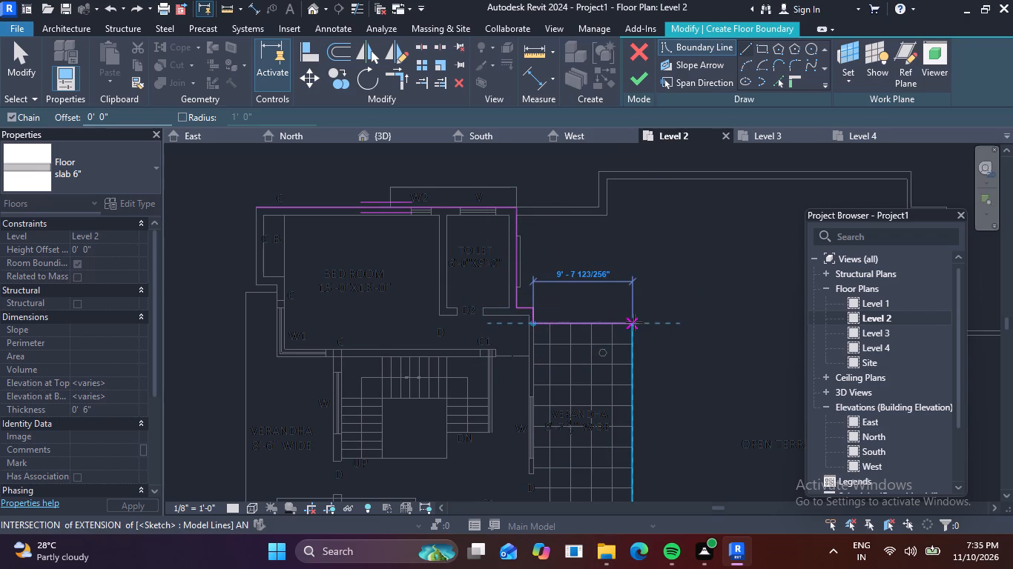
{"action": "middle_click_drag", "start_coordinate": [546, 349], "coordinate": [509, 269]}
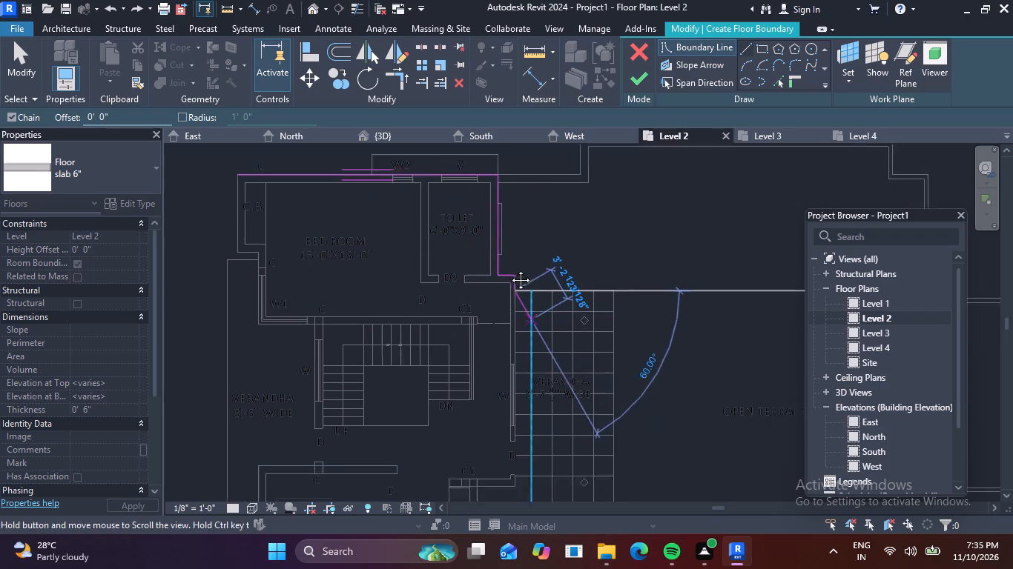
{"action": "middle_click_drag", "start_coordinate": [509, 269], "coordinate": [505, 220]}
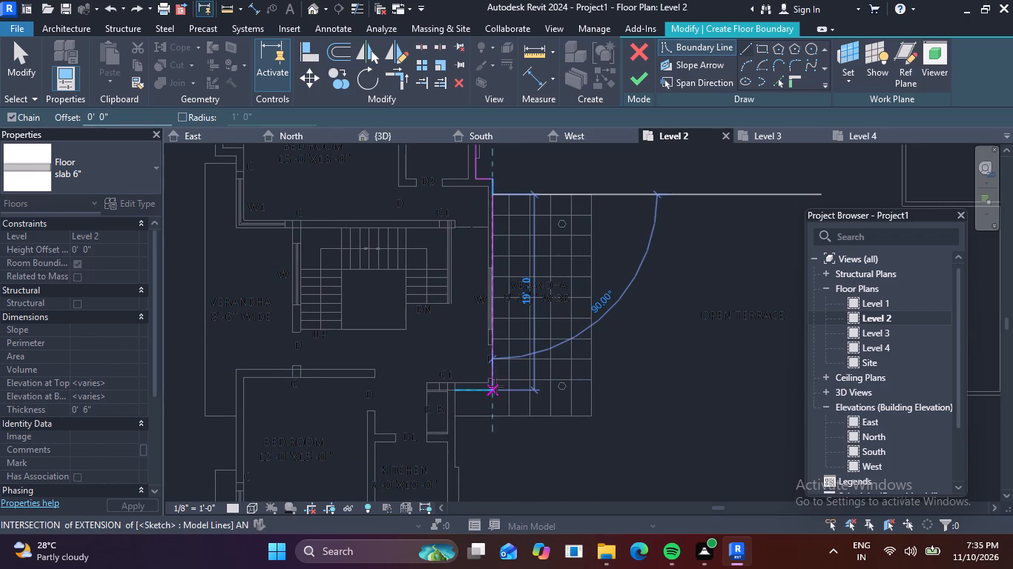
{"action": "left_click", "coordinate": [493, 388]}
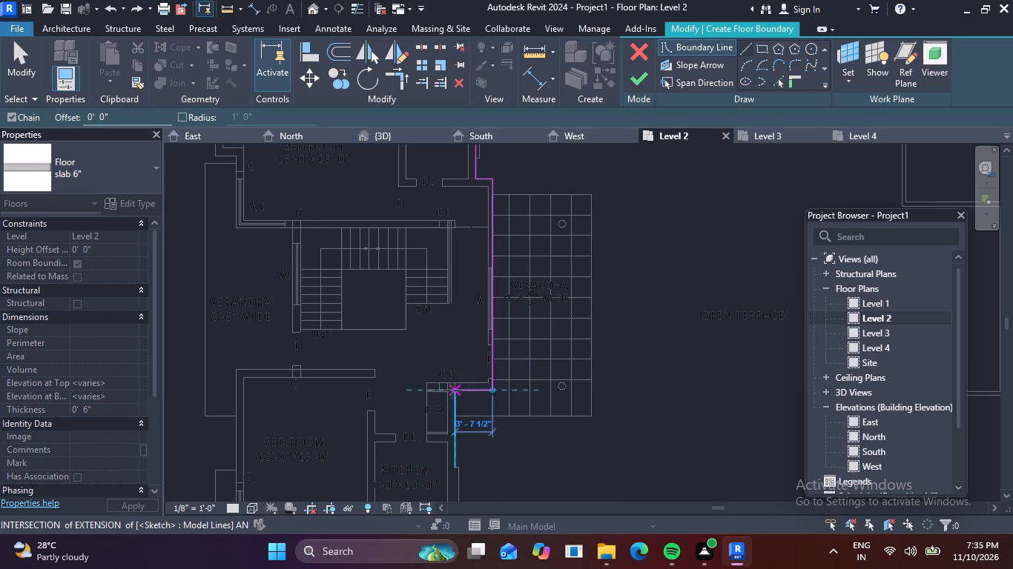
{"action": "left_click", "coordinate": [452, 390]}
Continue the boundary around the outer walls of the kitchen and lower bedroom, ending about 5'-6" along the verandah side at the stair wall.
{"action": "middle_click_drag", "start_coordinate": [480, 427], "coordinate": [466, 290]}
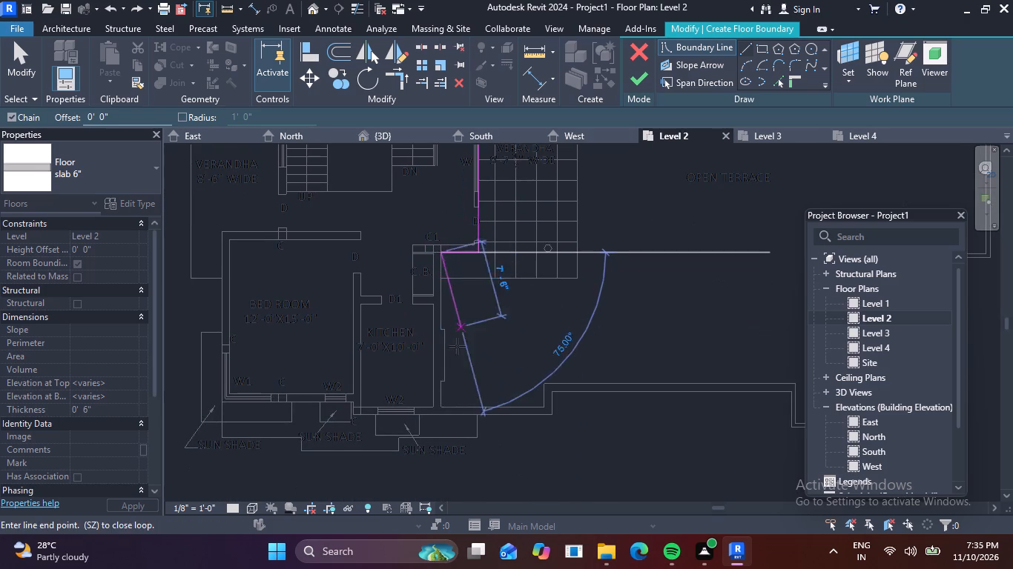
{"action": "left_click", "coordinate": [440, 416]}
{"action": "left_click", "coordinate": [354, 416]}
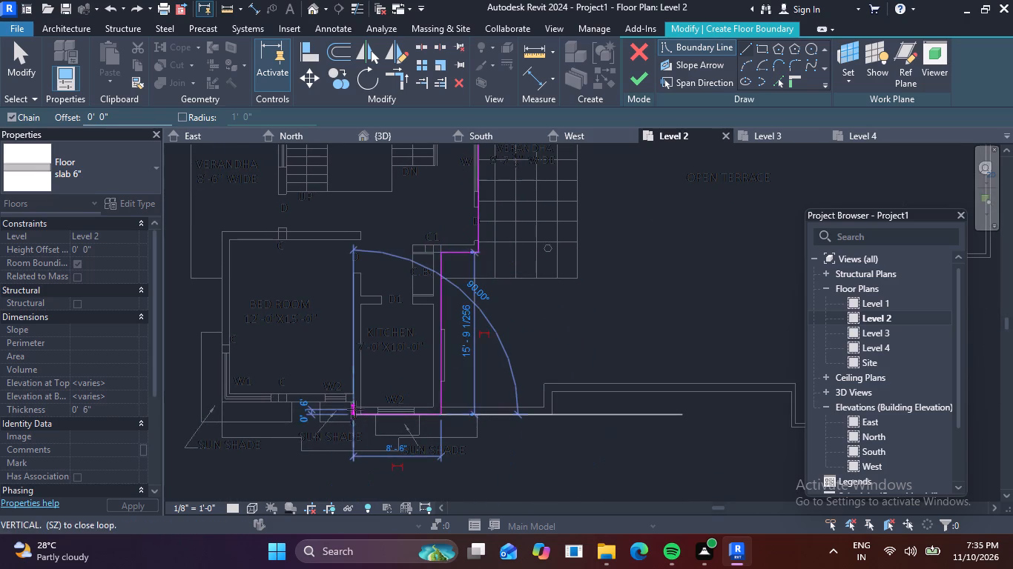
{"action": "left_click", "coordinate": [351, 402]}
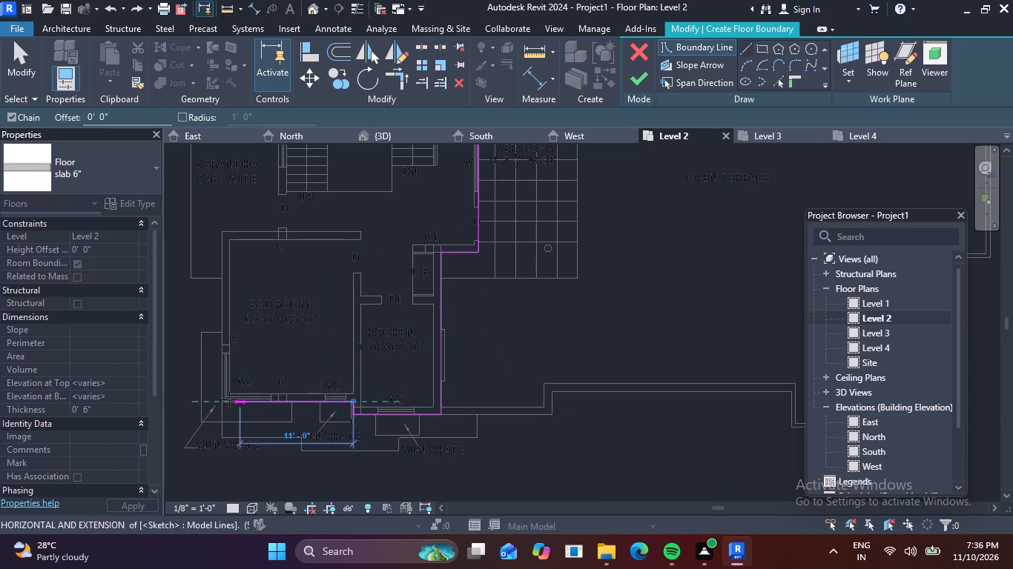
{"action": "left_click", "coordinate": [222, 399]}
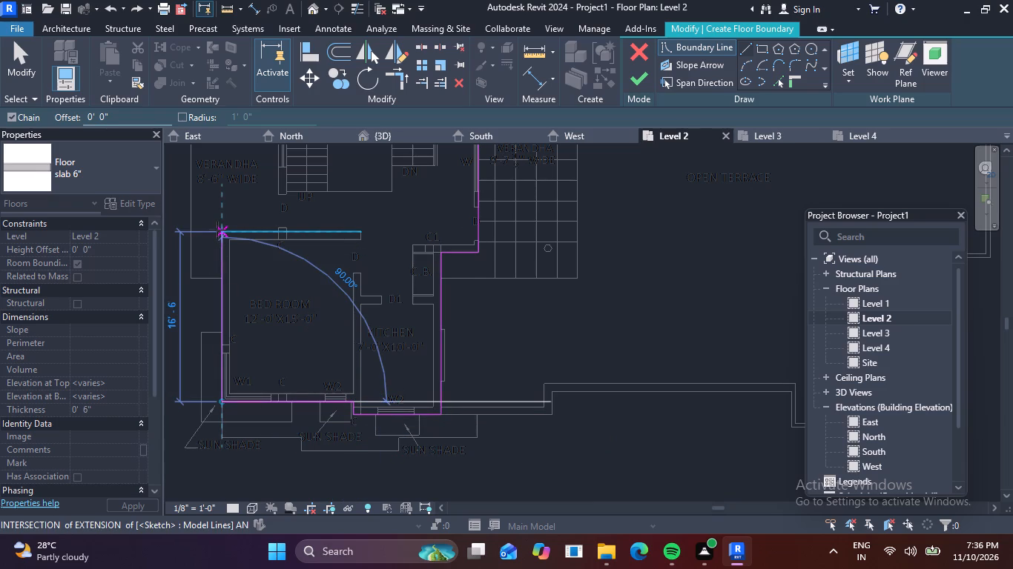
{"action": "left_click", "coordinate": [219, 233]}
{"action": "left_click", "coordinate": [279, 233]}
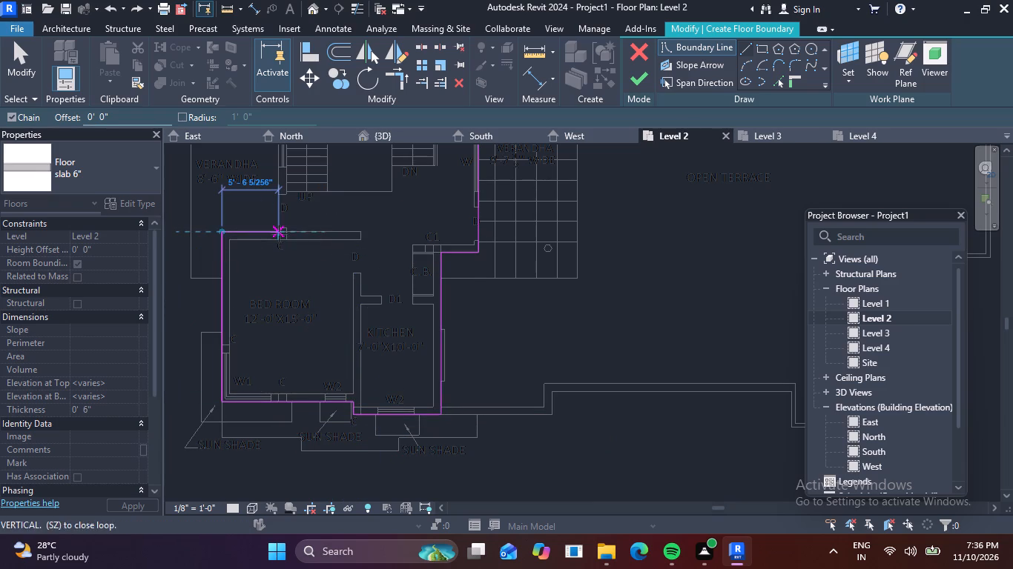
Close the boundary along the stair wall and around the upper bedroom's verandah side and cupboard projection, and finish the slab.
{"action": "middle_click_drag", "start_coordinate": [272, 171], "coordinate": [306, 381]}
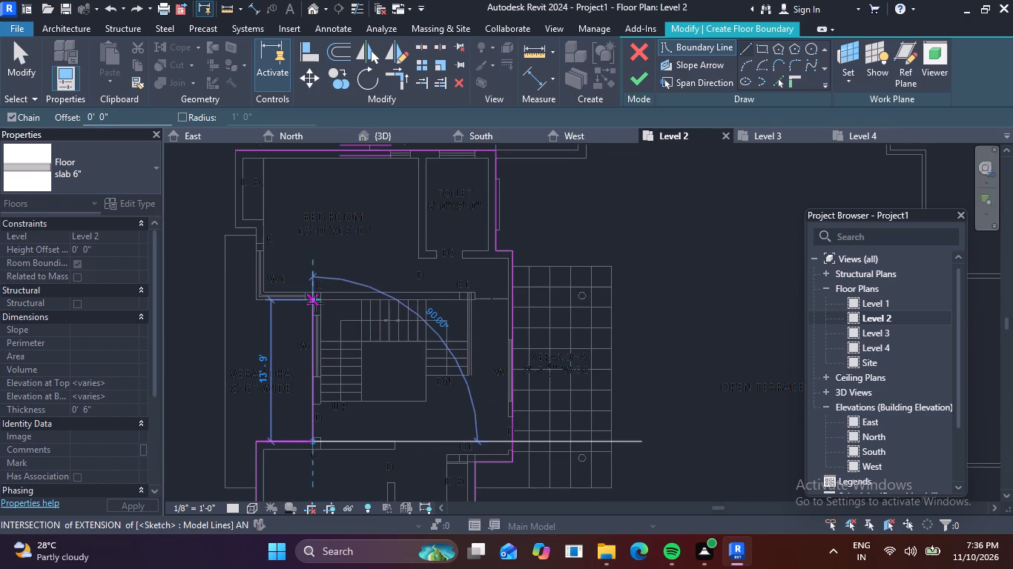
{"action": "left_click", "coordinate": [315, 300]}
{"action": "left_click", "coordinate": [257, 299]}
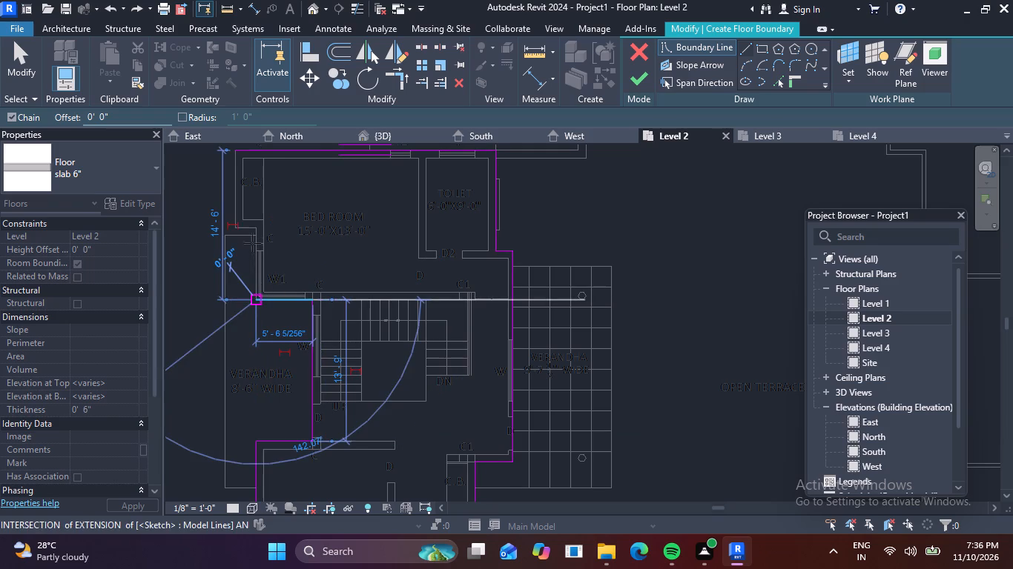
{"action": "left_click", "coordinate": [254, 227]}
{"action": "left_click", "coordinate": [232, 224]}
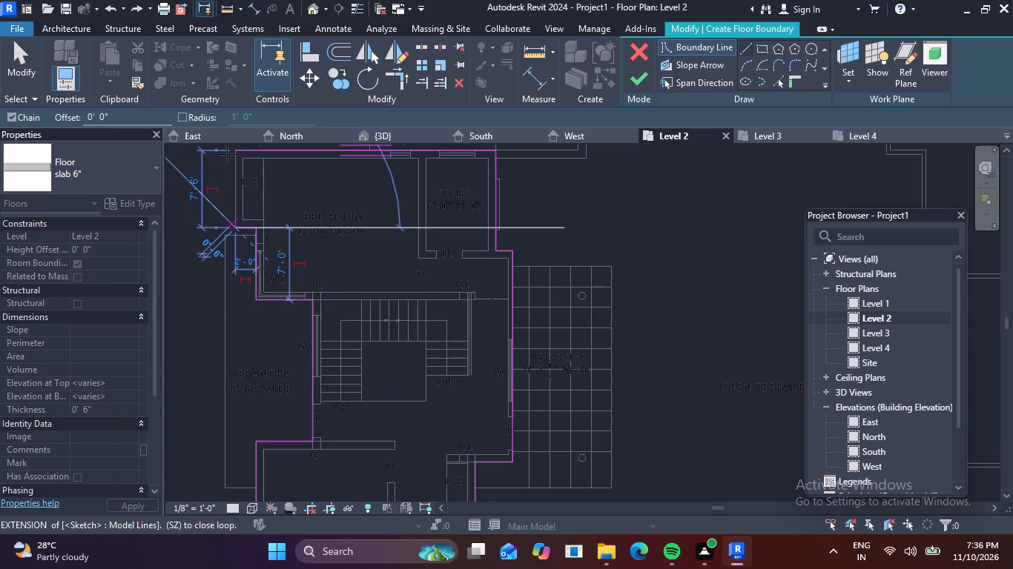
{"action": "left_click", "coordinate": [232, 152]}
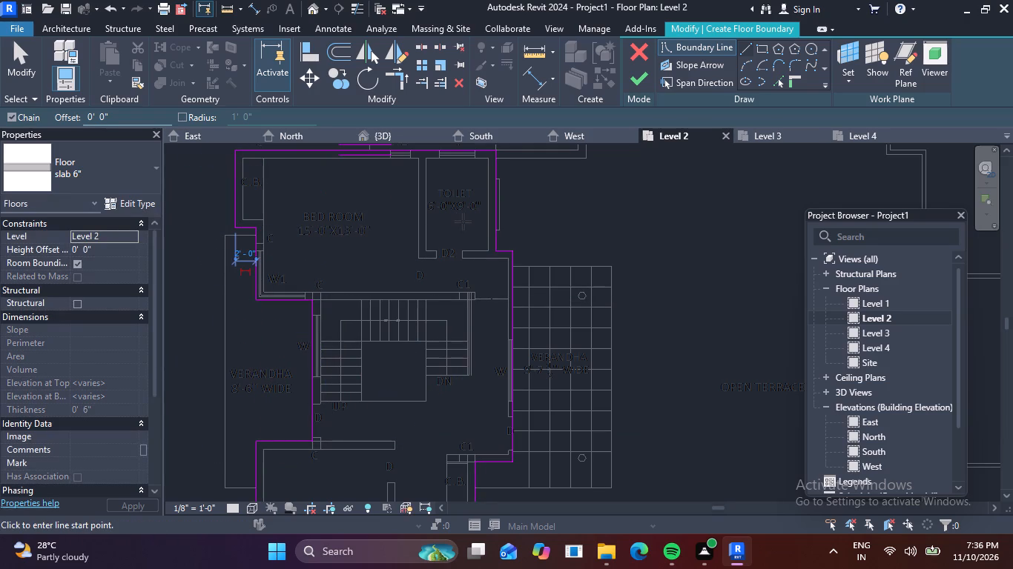
{"action": "key", "text": "Escape"}
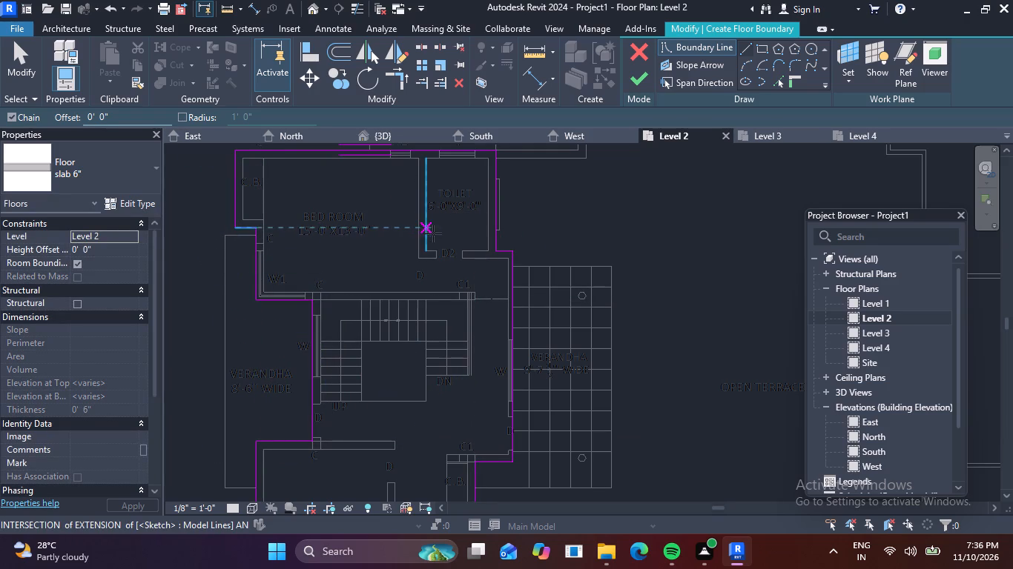
{"action": "key", "text": "Escape"}
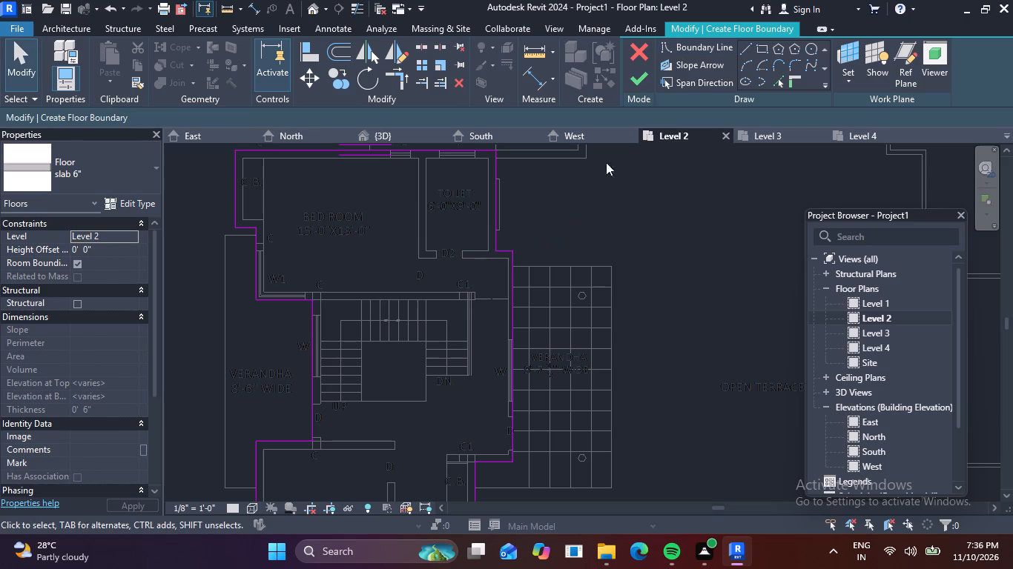
{"action": "left_click", "coordinate": [640, 78]}
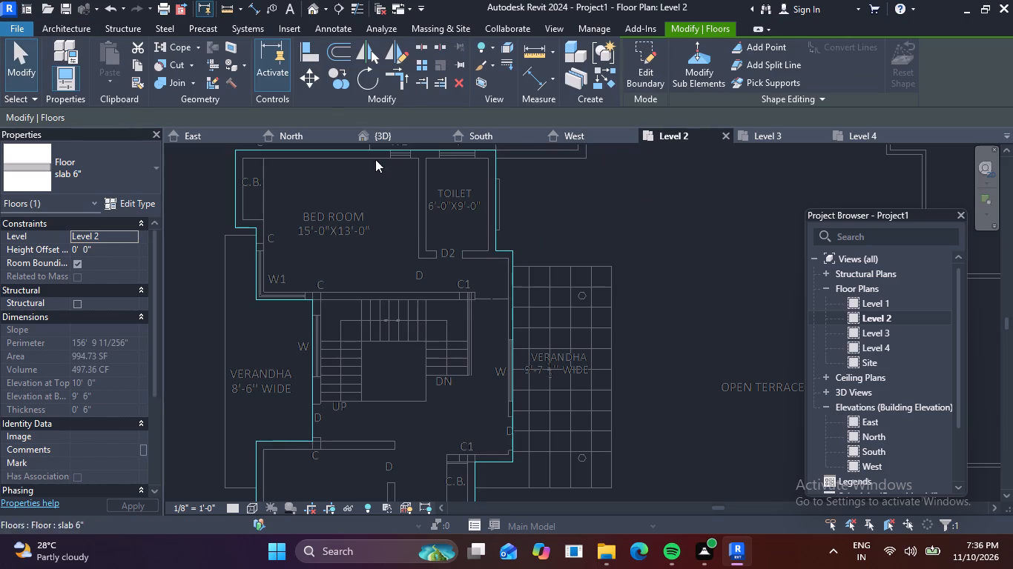
Examine the new slab against the level lines and the existing house in the North elevation.
{"action": "left_click", "coordinate": [310, 138]}
{"action": "scroll", "coordinate": [425, 219], "scroll_direction": "down", "scroll_amount": 3}
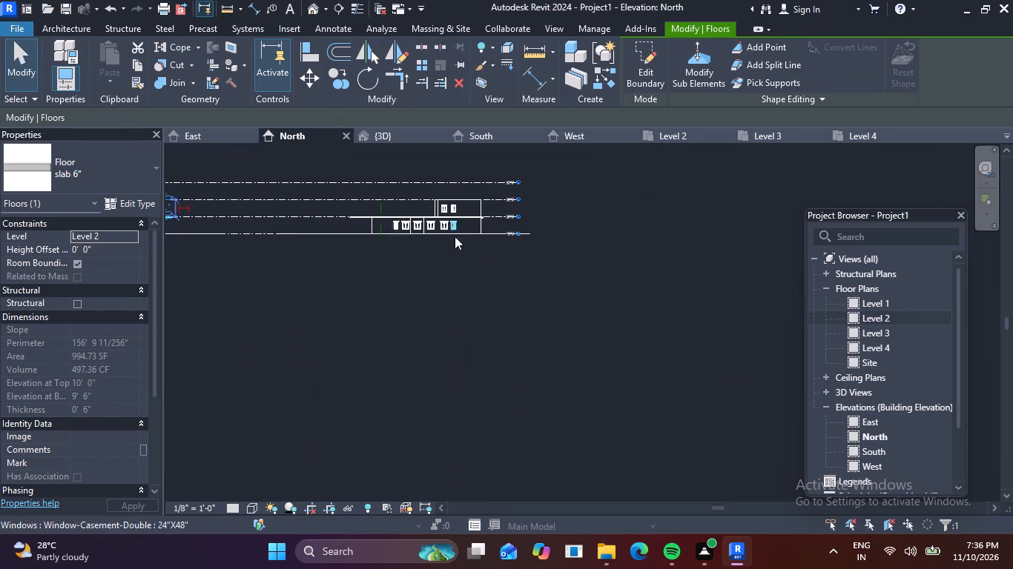
{"action": "middle_click_drag", "start_coordinate": [360, 235], "coordinate": [528, 223]}
{"action": "scroll", "coordinate": [363, 187], "scroll_direction": "up", "scroll_amount": 5}
{"action": "scroll", "coordinate": [263, 215], "scroll_direction": "up", "scroll_amount": 2}
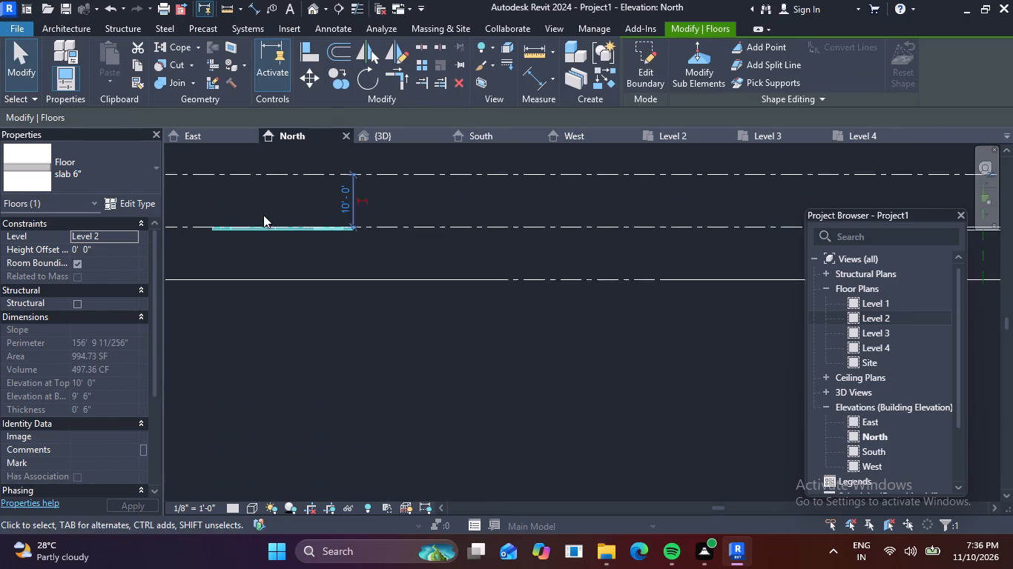
{"action": "scroll", "coordinate": [263, 215], "scroll_direction": "up", "scroll_amount": 2}
{"action": "scroll", "coordinate": [385, 238], "scroll_direction": "down", "scroll_amount": 5}
{"action": "scroll", "coordinate": [475, 252], "scroll_direction": "down", "scroll_amount": 2}
{"action": "middle_click_drag", "start_coordinate": [473, 253], "coordinate": [392, 282]}
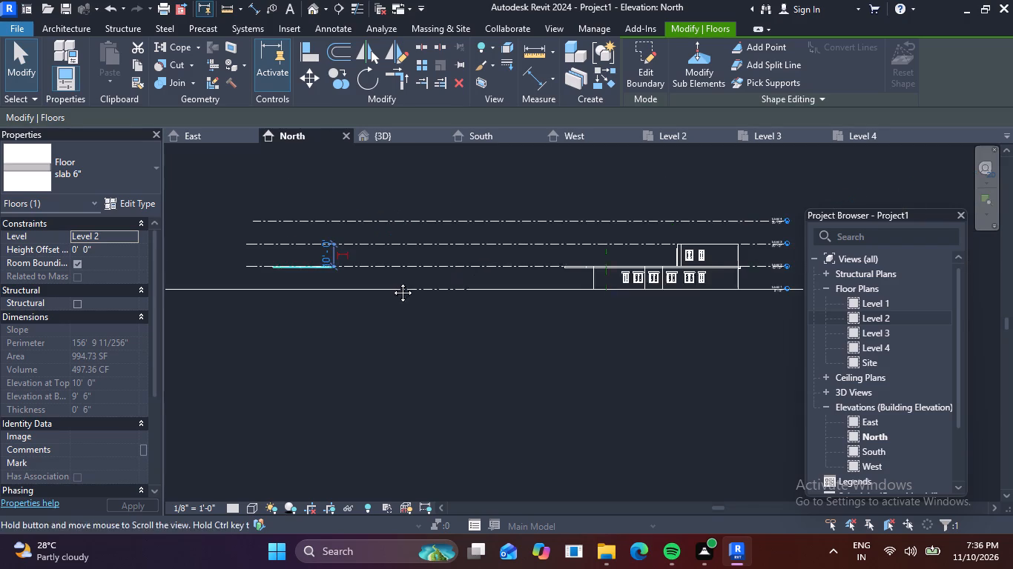
{"action": "middle_click_drag", "start_coordinate": [392, 282], "coordinate": [392, 281]}
{"action": "scroll", "coordinate": [320, 259], "scroll_direction": "up", "scroll_amount": 5}
{"action": "middle_click_drag", "start_coordinate": [381, 251], "coordinate": [467, 250]}
{"action": "scroll", "coordinate": [467, 250], "scroll_direction": "up", "scroll_amount": 1}
{"action": "scroll", "coordinate": [372, 273], "scroll_direction": "up", "scroll_amount": 2}
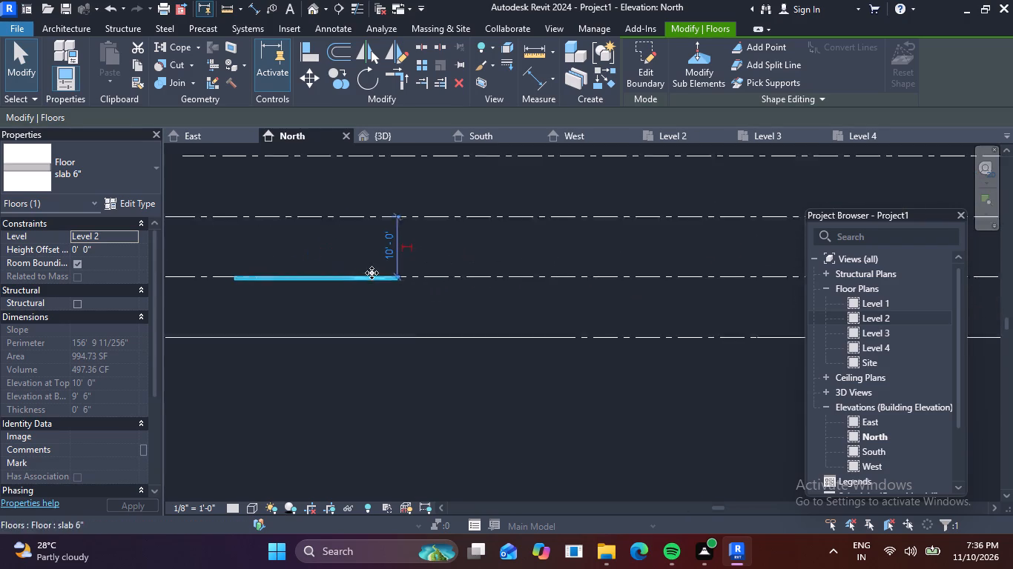
{"action": "scroll", "coordinate": [372, 273], "scroll_direction": "up", "scroll_amount": 2}
{"action": "middle_click_drag", "start_coordinate": [487, 269], "coordinate": [581, 273]}
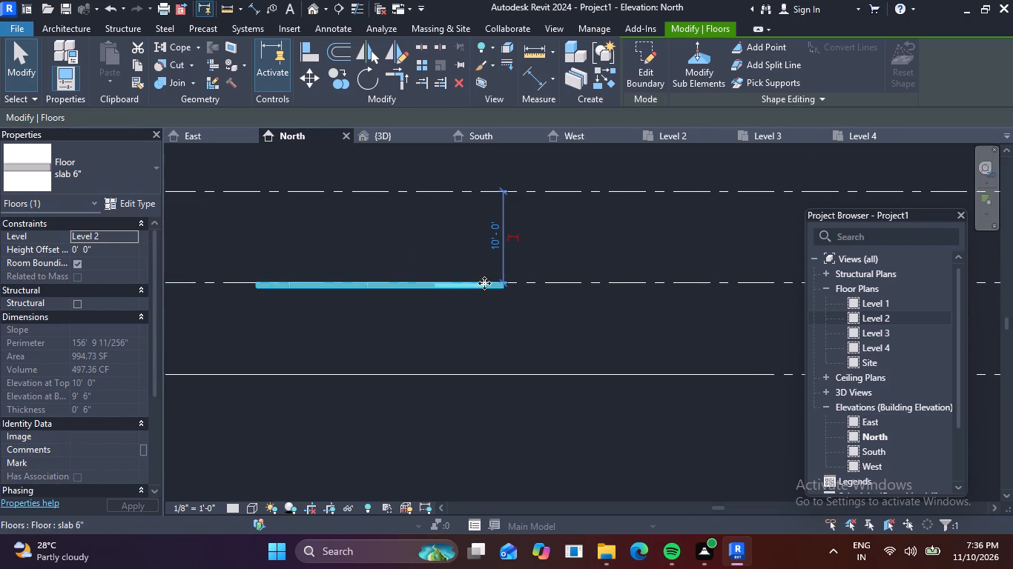
{"action": "left_click_drag", "start_coordinate": [505, 283], "coordinate": [512, 255]}
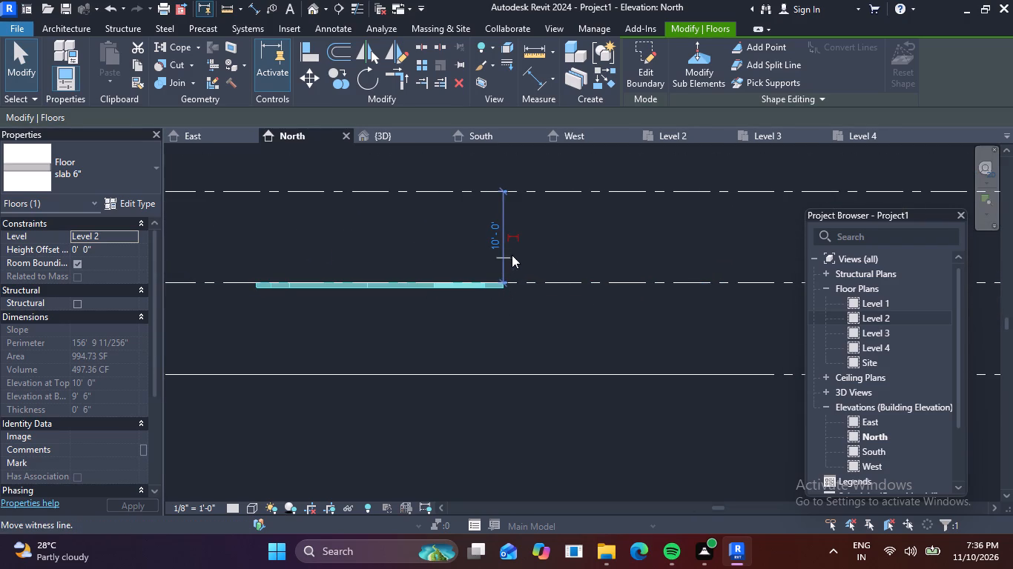
Raise the new 6" slab in the North elevation to the Level 3 line, a 10'-0" height offset from Level 2.
{"action": "left_click_drag", "start_coordinate": [512, 255], "coordinate": [508, 190]}
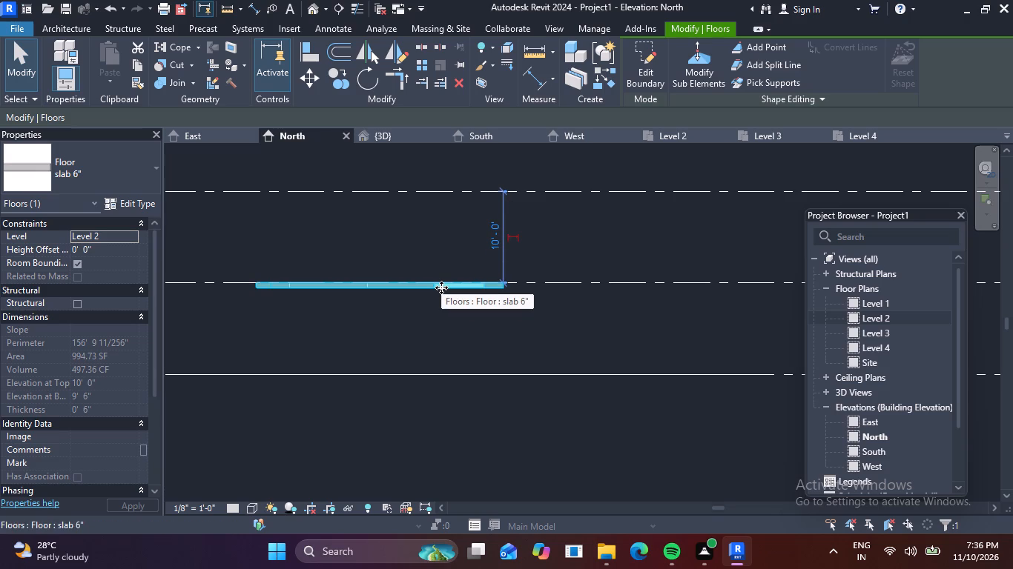
{"action": "key", "text": "ctrl+alt+Up"}
{"action": "key", "text": "ctrl+alt+Up"}
{"action": "key", "text": "ctrl+alt+Up"}
{"action": "key", "text": "ctrl+alt+Up"}
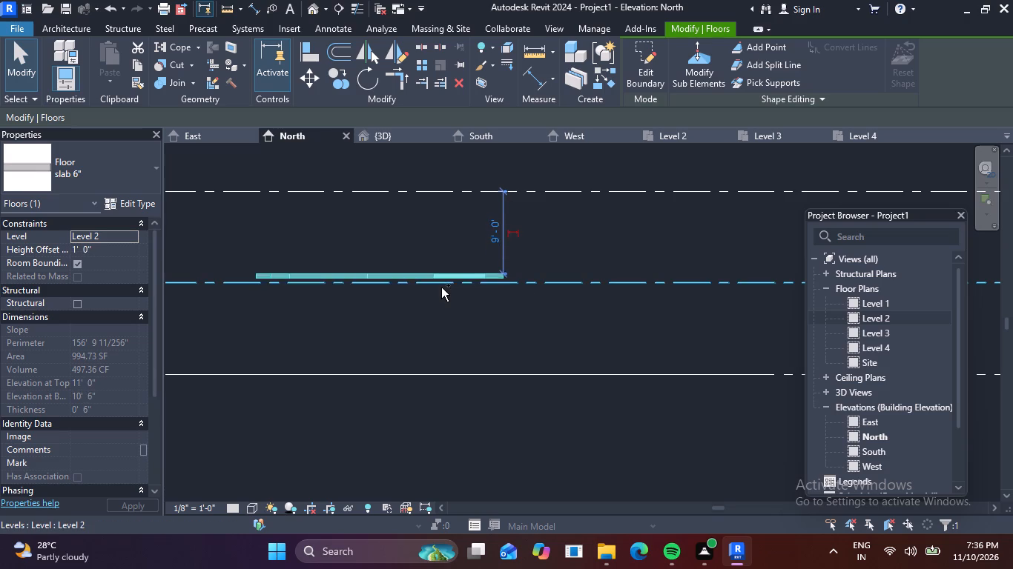
{"action": "key", "text": "ctrl+alt+Up"}
{"action": "key", "text": "ctrl+alt+Up"}
{"action": "key", "text": "ctrl+alt+Up"}
{"action": "key", "text": "ctrl+alt+Up"}
{"action": "key", "text": "ctrl+alt+Up"}
{"action": "key", "text": "ctrl+alt+Up"}
{"action": "key", "text": "ctrl+alt+Up"}
{"action": "key", "text": "ctrl+alt+Up"}
{"action": "key", "text": "ctrl+alt+Up"}
{"action": "key", "text": "ctrl+alt+Up"}
{"action": "key", "text": "ctrl+alt+Up"}
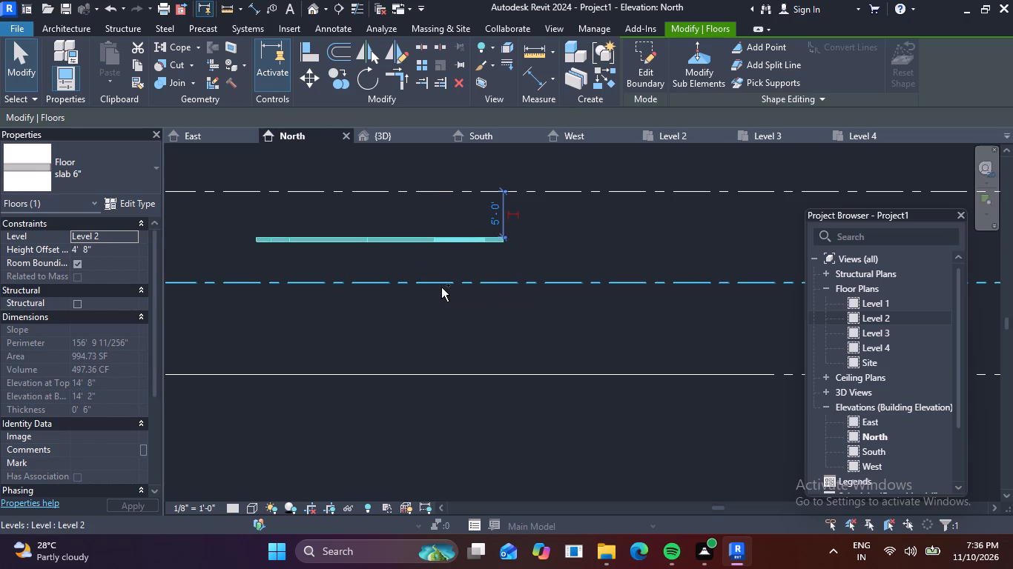
{"action": "key", "text": "ctrl+alt+Up"}
{"action": "key", "text": "ctrl+alt+Up"}
{"action": "key", "text": "ctrl+alt+Up"}
{"action": "key", "text": "ctrl+alt+Up"}
{"action": "key", "text": "ctrl+alt+Up"}
{"action": "key", "text": "ctrl+alt+Up"}
{"action": "key", "text": "ctrl+alt+Up"}
{"action": "key", "text": "ctrl+alt+Up"}
{"action": "key", "text": "ctrl+alt+Up"}
{"action": "key", "text": "ctrl+alt+Up"}
{"action": "key", "text": "ctrl+alt+Up"}
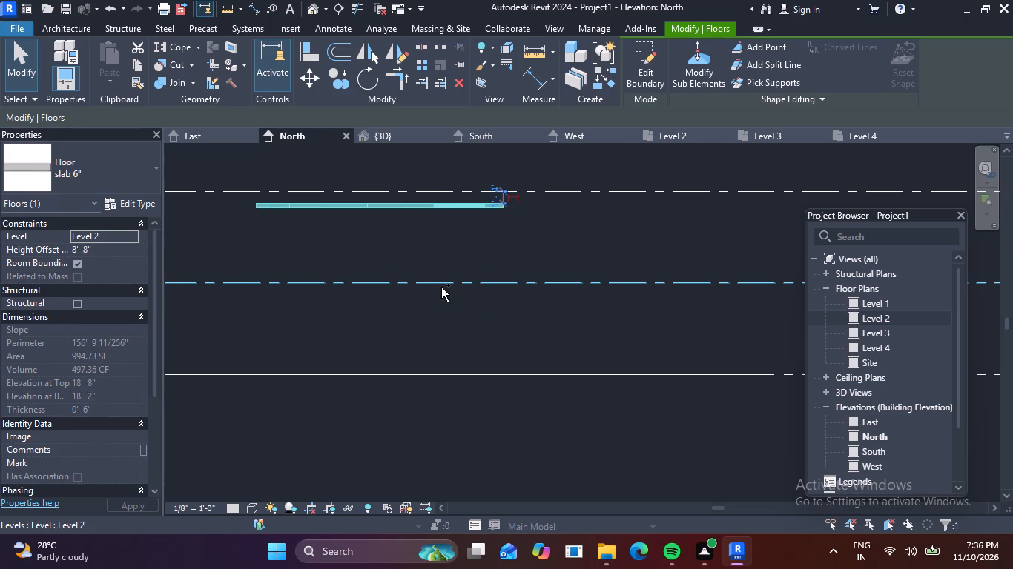
{"action": "key", "text": "ctrl+alt+Up"}
{"action": "key", "text": "ctrl+alt+Up"}
{"action": "key", "text": "ctrl+alt+Up"}
{"action": "key", "text": "ctrl+alt+Up"}
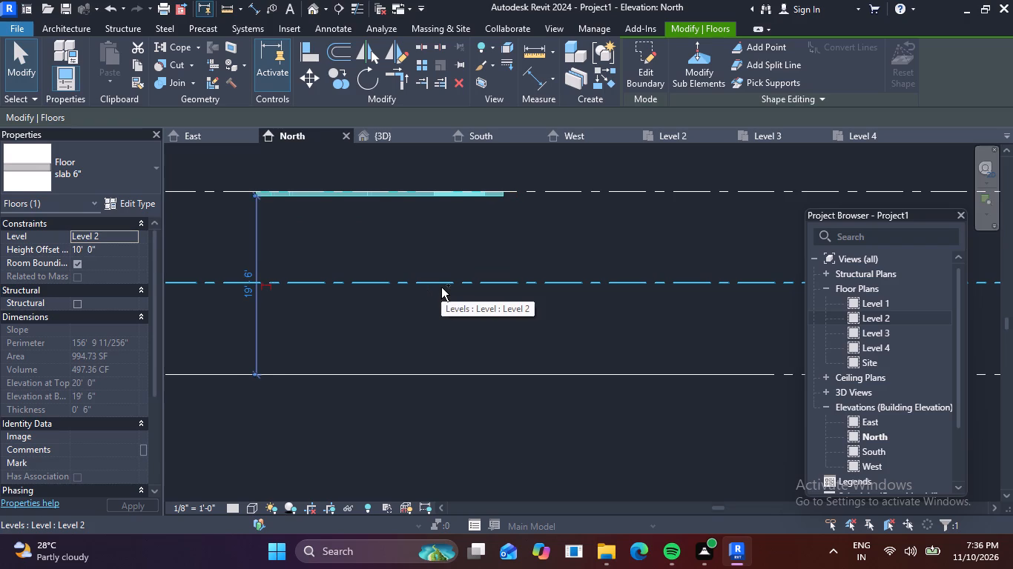
Move the raised slab horizontally along the Level 3 line toward the upper storey of the existing house.
{"action": "key", "text": "ctrl+alt+Right"}
{"action": "key", "text": "ctrl+alt+Right"}
{"action": "key", "text": "ctrl+alt+Right"}
{"action": "key", "text": "ctrl+alt+Right"}
{"action": "key", "text": "ctrl+alt+Right"}
{"action": "key", "text": "ctrl+alt+Right"}
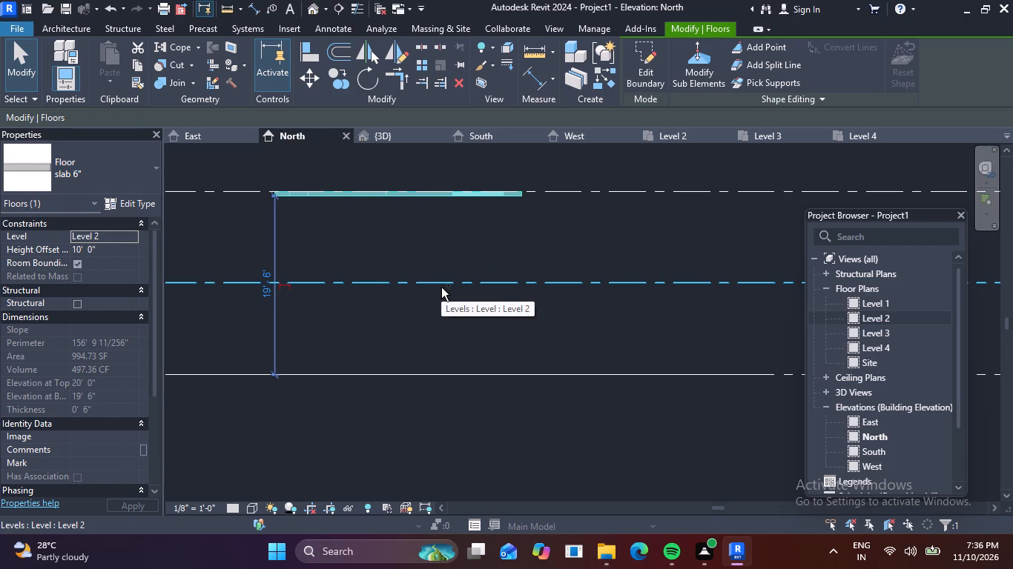
{"action": "scroll", "coordinate": [441, 284], "scroll_direction": "down", "scroll_amount": 5, "text": "ctrl+alt"}
{"action": "scroll", "coordinate": [538, 284], "scroll_direction": "down", "scroll_amount": 3, "text": "ctrl+alt"}
{"action": "scroll", "coordinate": [574, 292], "scroll_direction": "down", "scroll_amount": 4}
{"action": "middle_click_drag", "start_coordinate": [585, 307], "coordinate": [477, 307]}
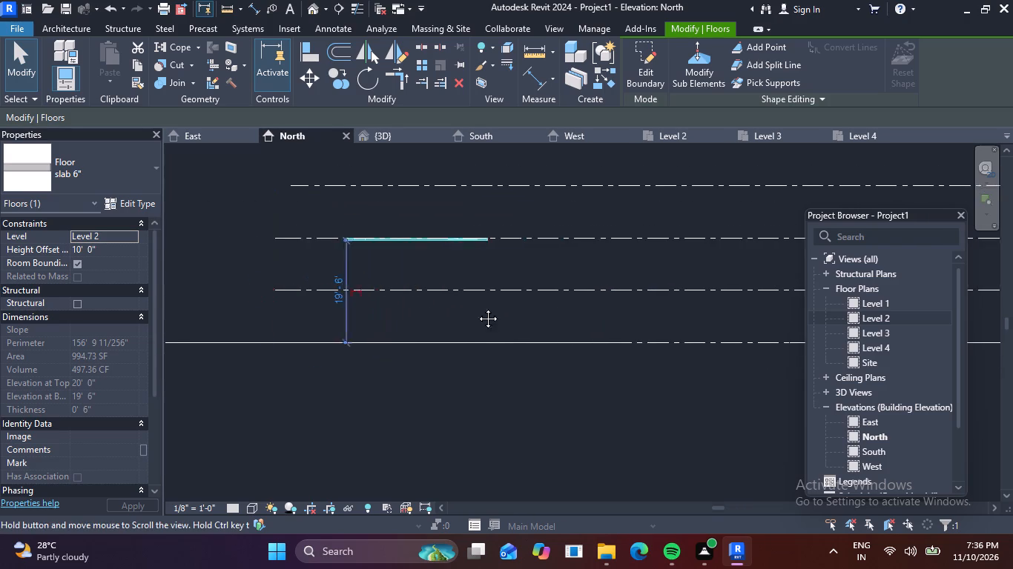
{"action": "middle_click_drag", "start_coordinate": [477, 307], "coordinate": [322, 307]}
{"action": "key", "text": "ctrl+alt+Right"}
{"action": "key", "text": "ctrl+alt+Right"}
{"action": "key", "text": "ctrl+alt+Right"}
{"action": "key", "text": "ctrl+alt+Right"}
{"action": "key", "text": "ctrl+alt+Right"}
{"action": "key", "text": "ctrl+alt+Right"}
{"action": "key", "text": "ctrl+alt+Right"}
{"action": "key", "text": "ctrl+alt+Right"}
{"action": "key", "text": "ctrl+alt+Right"}
{"action": "key", "text": "ctrl+alt+Right"}
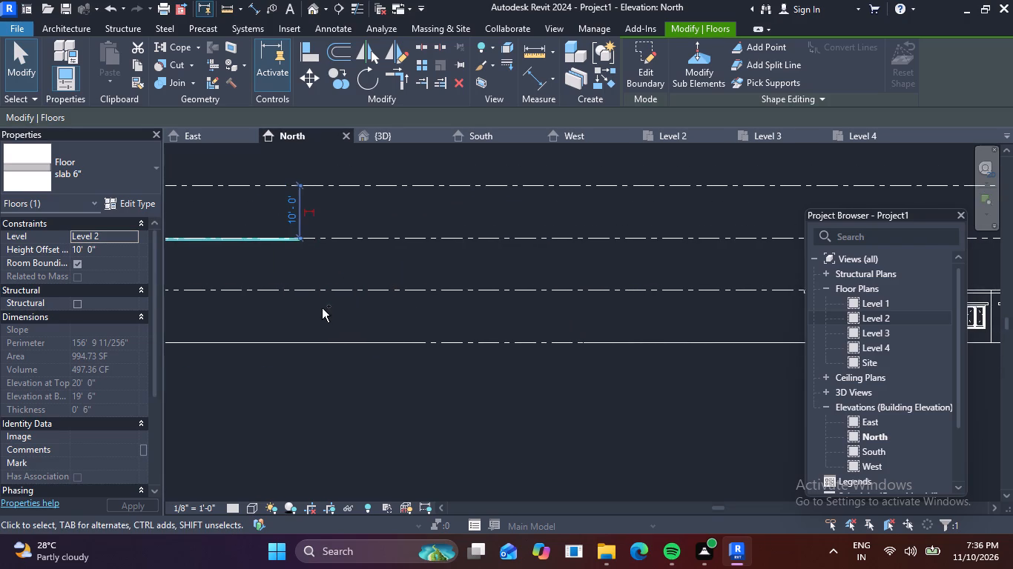
{"action": "key", "text": "ctrl+alt+Right"}
{"action": "key", "text": "ctrl+alt+Right"}
{"action": "key", "text": "ctrl+alt+Right"}
{"action": "key", "text": "ctrl+alt+Right"}
{"action": "key", "text": "ctrl+alt+Right"}
{"action": "key", "text": "ctrl+alt+Right"}
{"action": "key", "text": "ctrl+alt+Right"}
{"action": "key", "text": "ctrl+alt+Right"}
{"action": "key", "text": "ctrl+alt+Right"}
{"action": "key", "text": "ctrl+alt+Right"}
{"action": "key", "text": "ctrl+alt+Right"}
{"action": "key", "text": "ctrl+alt+Right"}
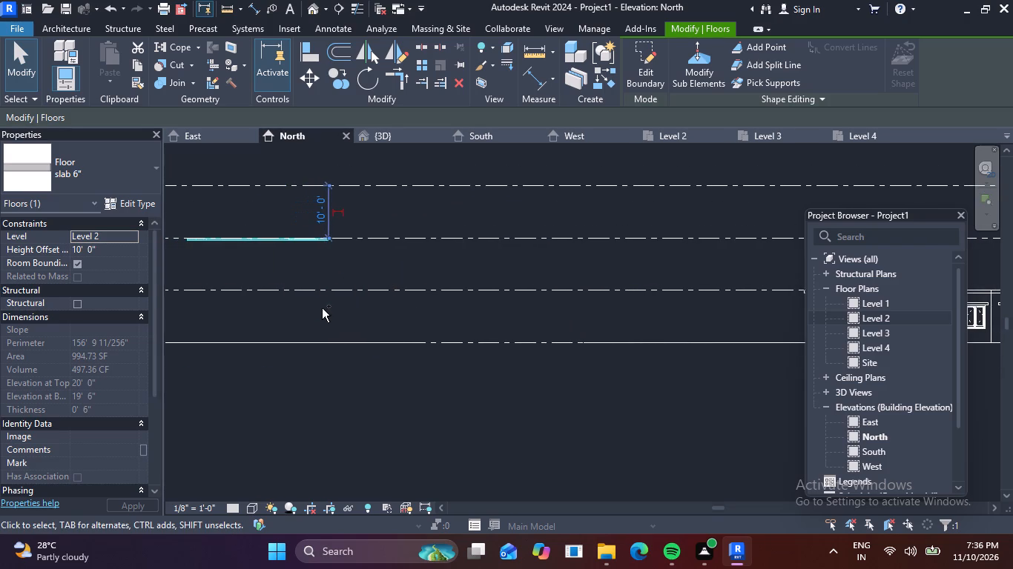
{"action": "key", "text": "ctrl+alt+Right"}
{"action": "key", "text": "ctrl+alt+Right"}
{"action": "key", "text": "ctrl+alt+Right"}
{"action": "key", "text": "ctrl+alt+Right"}
{"action": "key", "text": "ctrl+alt+Right"}
{"action": "key", "text": "ctrl+alt+Right"}
{"action": "key", "text": "ctrl+alt+Right"}
{"action": "key", "text": "ctrl+alt+Right"}
{"action": "key", "text": "ctrl+alt+Right"}
{"action": "key", "text": "ctrl+alt+Right"}
{"action": "key", "text": "ctrl+alt+Right"}
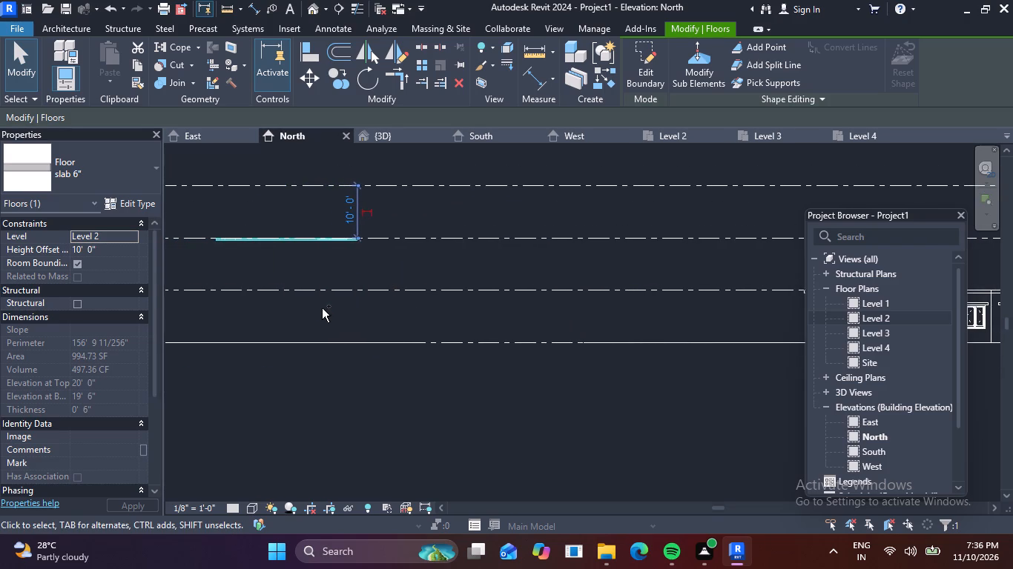
{"action": "key", "text": "ctrl+alt+Right"}
{"action": "key", "text": "ctrl+alt+Right"}
{"action": "key", "text": "ctrl+alt+Right"}
{"action": "key", "text": "ctrl+alt+Right"}
{"action": "key", "text": "ctrl+alt+Right"}
{"action": "key", "text": "ctrl+alt+Right"}
{"action": "key", "text": "ctrl+alt+Right"}
{"action": "key", "text": "ctrl+alt+Right"}
{"action": "key", "text": "ctrl+alt+Right"}
{"action": "key", "text": "ctrl+alt+Right"}
{"action": "key", "text": "ctrl+alt+Right"}
{"action": "key", "text": "ctrl+alt+Right"}
{"action": "key", "text": "ctrl+alt+Right"}
{"action": "key", "text": "ctrl+alt+Right"}
{"action": "key", "text": "ctrl+alt+Right"}
{"action": "key", "text": "ctrl+alt+Right"}
{"action": "key", "text": "ctrl+alt+Right"}
{"action": "key", "text": "ctrl+alt+Right"}
{"action": "key", "text": "ctrl+alt+Right"}
{"action": "key", "text": "ctrl+alt+Right"}
{"action": "key", "text": "ctrl+alt+Right"}
{"action": "key", "text": "ctrl+alt+Right"}
{"action": "key", "text": "ctrl+alt+Right"}
{"action": "key", "text": "ctrl+alt+Right"}
{"action": "key", "text": "ctrl+alt+Right"}
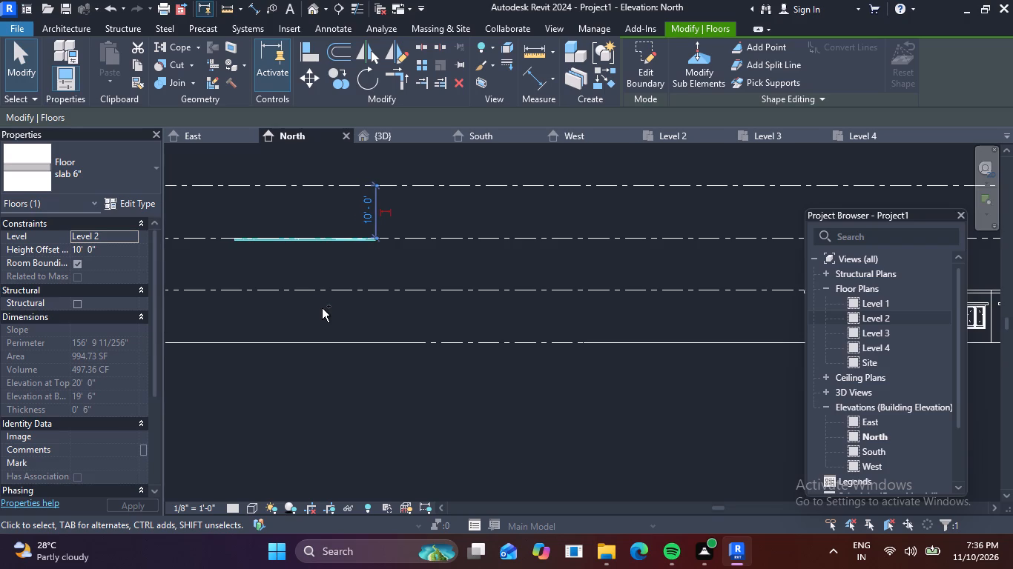
{"action": "key", "text": "ctrl+alt+Right"}
{"action": "key", "text": "ctrl+alt+Right"}
{"action": "key", "text": "ctrl+alt+Right"}
{"action": "key", "text": "ctrl+alt+Right"}
{"action": "key", "text": "ctrl+alt+Right"}
{"action": "scroll", "coordinate": [322, 308], "scroll_direction": "down", "scroll_amount": 3}
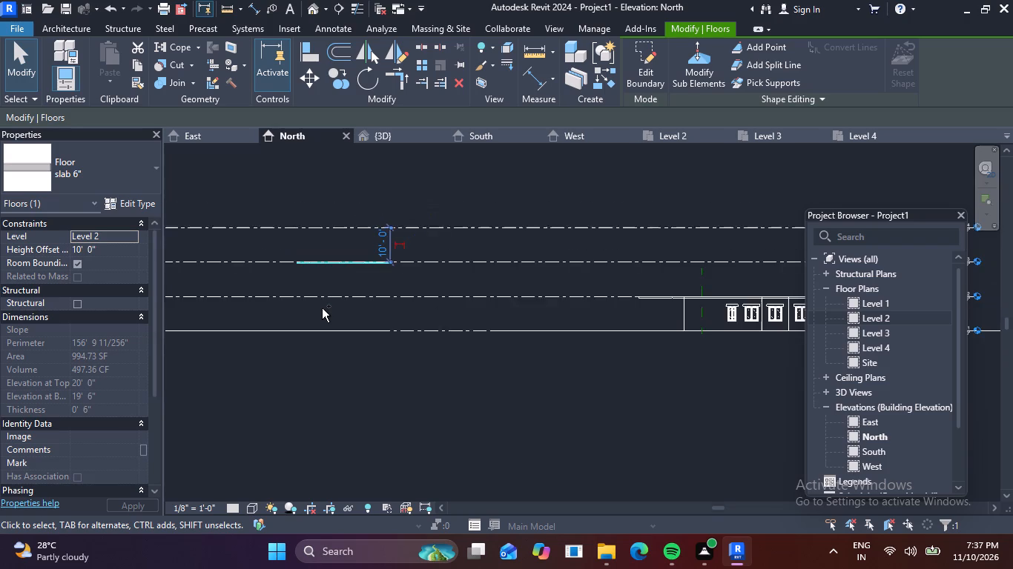
{"action": "middle_click_drag", "start_coordinate": [446, 309], "coordinate": [191, 285]}
{"action": "key", "text": "ctrl+alt+Right"}
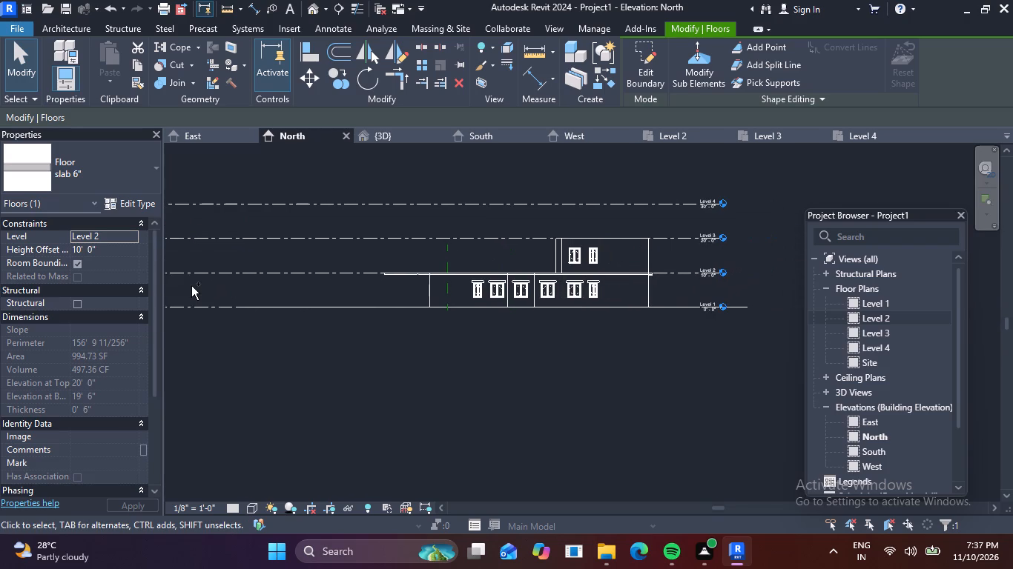
{"action": "key", "text": "ctrl+alt+Right"}
{"action": "key", "text": "ctrl+alt+Right"}
{"action": "key", "text": "ctrl+alt+Right"}
{"action": "key", "text": "ctrl+alt+Right"}
{"action": "key", "text": "ctrl+alt+Right"}
{"action": "key", "text": "ctrl+alt+Right"}
{"action": "key", "text": "ctrl+alt+Right"}
{"action": "key", "text": "ctrl+alt+Right"}
{"action": "key", "text": "ctrl+alt+Right"}
{"action": "key", "text": "ctrl+alt+Right"}
{"action": "key", "text": "ctrl+alt+Right"}
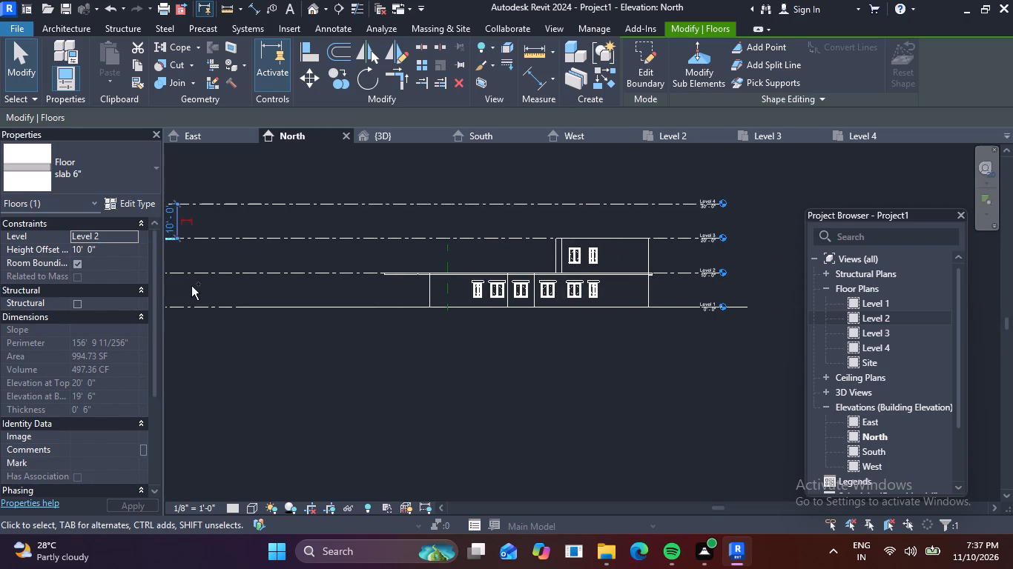
{"action": "key", "text": "ctrl+alt+Right"}
{"action": "key", "text": "ctrl+alt+Right"}
{"action": "key", "text": "ctrl+alt+Right"}
{"action": "key", "text": "ctrl+alt+Right"}
{"action": "key", "text": "ctrl+alt+Right"}
{"action": "key", "text": "ctrl+alt+Right"}
{"action": "key", "text": "ctrl+alt+Right"}
{"action": "key", "text": "ctrl+alt+Right"}
{"action": "key", "text": "ctrl+alt+Right"}
{"action": "key", "text": "ctrl+alt+Right"}
{"action": "key", "text": "ctrl+alt+Right"}
{"action": "key", "text": "ctrl+alt+Right"}
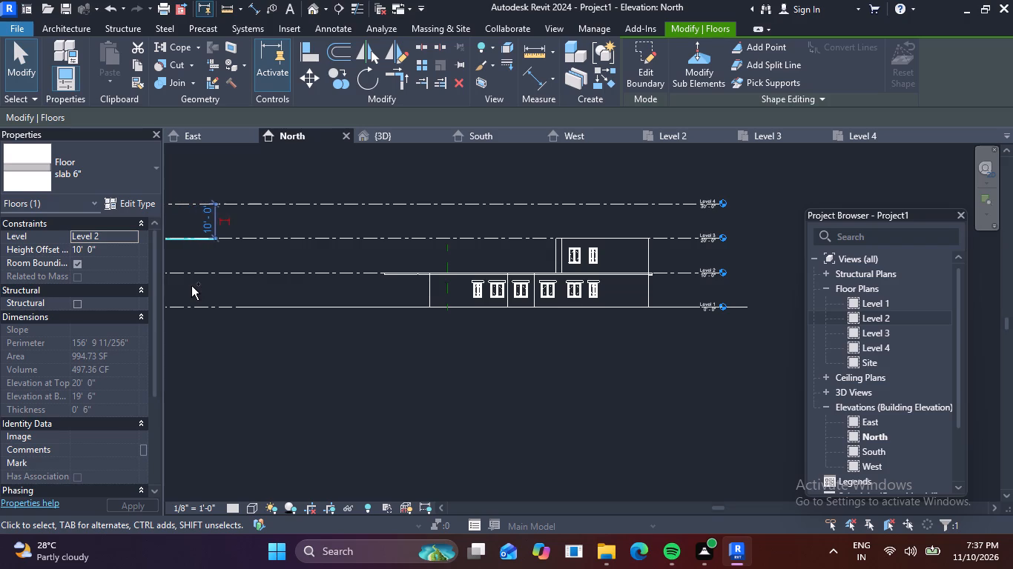
{"action": "key", "text": "ctrl+alt+Right"}
{"action": "key", "text": "ctrl+alt+Right"}
{"action": "key", "text": "ctrl+alt+Right"}
{"action": "key", "text": "ctrl+alt+Right"}
{"action": "key", "text": "ctrl+alt+Right"}
{"action": "key", "text": "ctrl+alt+Right"}
{"action": "key", "text": "ctrl+alt+Right"}
{"action": "key", "text": "ctrl+alt+Right"}
{"action": "key", "text": "ctrl+alt+Right"}
{"action": "key", "text": "ctrl+alt+Right"}
{"action": "key", "text": "ctrl+alt+Right"}
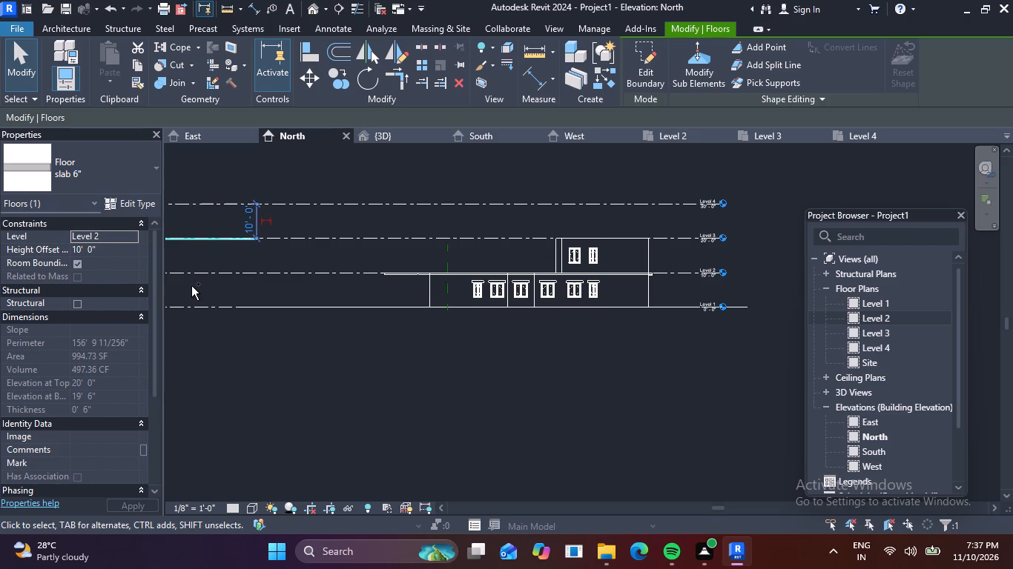
{"action": "key", "text": "ctrl+alt+Right"}
{"action": "key", "text": "ctrl+alt+Right"}
{"action": "key", "text": "ctrl+alt+Right"}
{"action": "key", "text": "ctrl+alt+Right"}
{"action": "key", "text": "ctrl+alt+Right"}
{"action": "key", "text": "ctrl+alt+Right"}
{"action": "key", "text": "ctrl+alt+Right"}
{"action": "key", "text": "ctrl+alt+Right"}
{"action": "key", "text": "ctrl+alt+Right"}
{"action": "key", "text": "ctrl+alt+Right"}
{"action": "key", "text": "ctrl+alt+Right"}
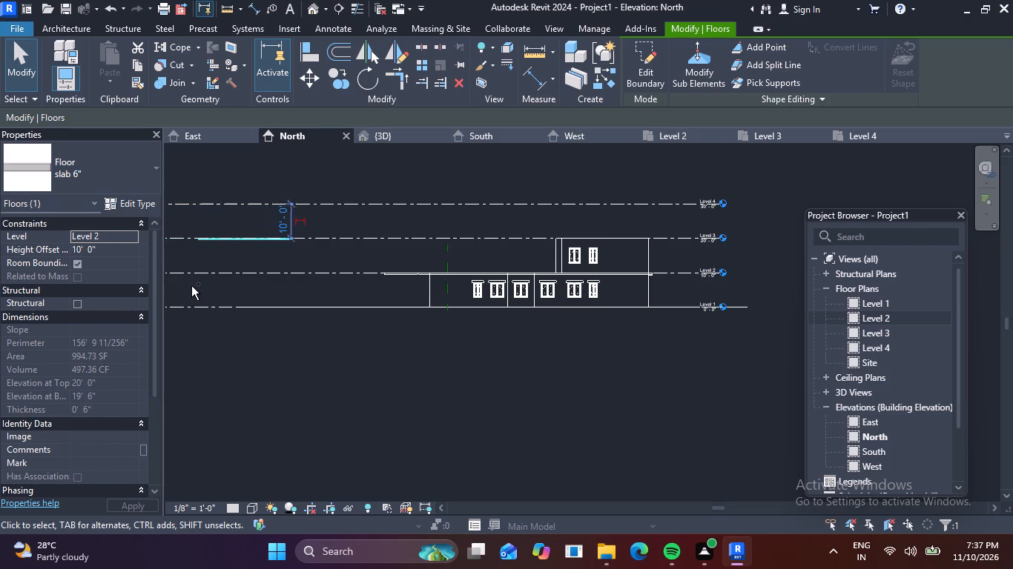
Move the 6" slab along the Level 3 line in the North elevation until it sits over the upper-storey walls.
{"action": "key", "text": "ctrl+alt+Right"}
{"action": "key", "text": "ctrl+alt+Right"}
{"action": "key", "text": "ctrl+alt+Right"}
{"action": "key", "text": "ctrl+alt+Right"}
{"action": "key", "text": "ctrl+alt+Right"}
{"action": "key", "text": "ctrl+alt+Right"}
{"action": "key", "text": "ctrl+alt+Right"}
{"action": "key", "text": "ctrl+alt+Right"}
{"action": "key", "text": "ctrl+alt+Right"}
{"action": "key", "text": "ctrl+alt+Right"}
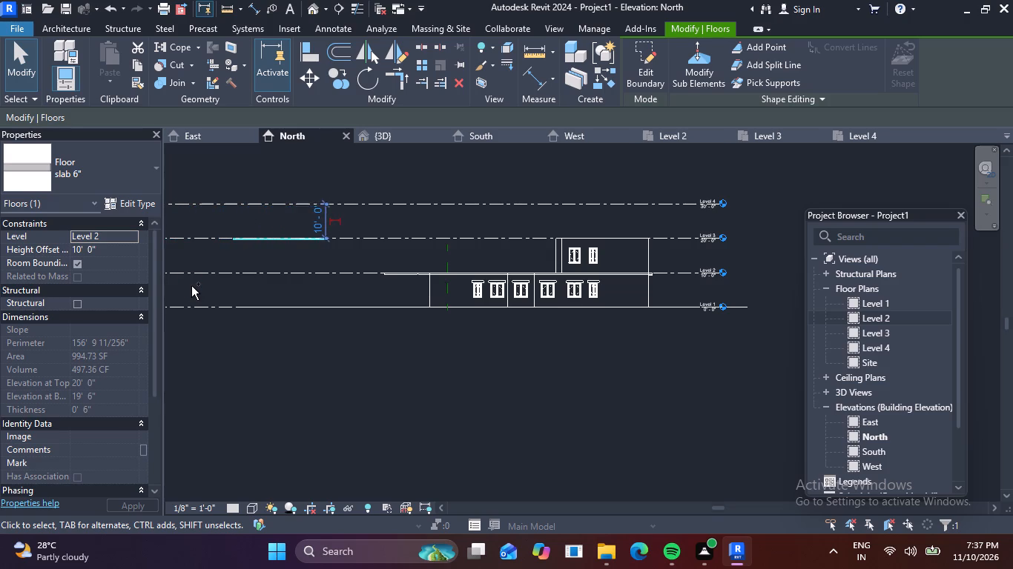
{"action": "key", "text": "ctrl+alt+Right"}
{"action": "key", "text": "ctrl+alt+Right"}
{"action": "key", "text": "ctrl+alt+Right"}
{"action": "key", "text": "ctrl+alt+Right"}
{"action": "key", "text": "ctrl+alt+Right"}
{"action": "key", "text": "ctrl+alt+Right"}
{"action": "key", "text": "ctrl+alt+Right"}
{"action": "key", "text": "ctrl+alt+Right"}
{"action": "key", "text": "ctrl+alt+Right"}
{"action": "key", "text": "ctrl+alt+Right"}
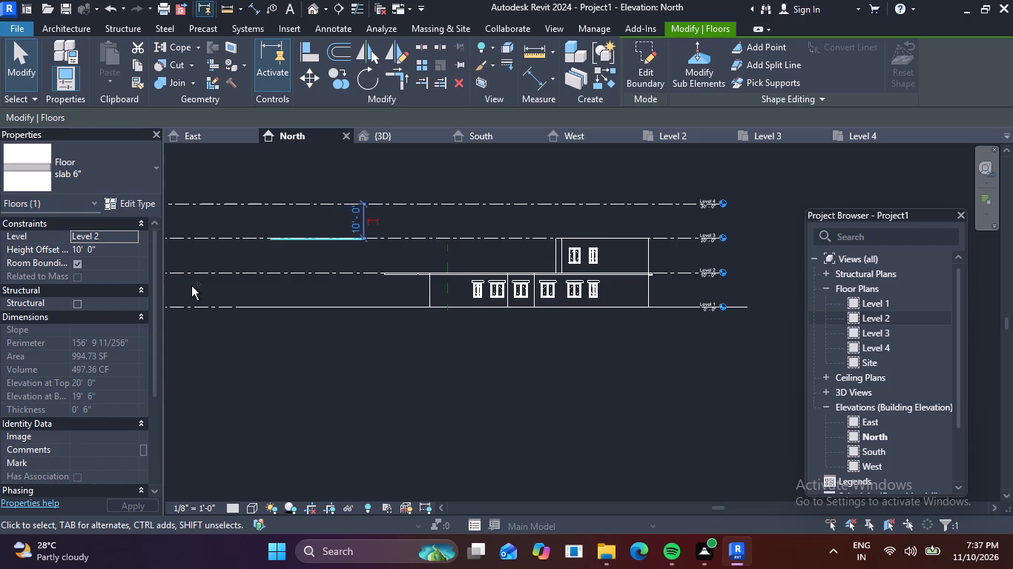
{"action": "key", "text": "ctrl+alt+Right"}
{"action": "key", "text": "ctrl+alt+Right"}
{"action": "key", "text": "ctrl+alt+Right"}
{"action": "key", "text": "ctrl+alt+Right"}
{"action": "key", "text": "ctrl+alt+Right"}
{"action": "key", "text": "ctrl+alt+Right"}
{"action": "key", "text": "ctrl+alt+Right"}
{"action": "key", "text": "ctrl+alt+Right"}
{"action": "key", "text": "ctrl+alt+Right"}
{"action": "key", "text": "ctrl+alt+Right"}
{"action": "key", "text": "ctrl+alt+Right"}
{"action": "key", "text": "ctrl+alt+Right"}
{"action": "key", "text": "ctrl+alt+Right"}
{"action": "key", "text": "ctrl+alt+Right"}
{"action": "key", "text": "ctrl+alt+Right"}
{"action": "key", "text": "ctrl+alt+Right"}
{"action": "key", "text": "ctrl+alt+Right"}
{"action": "key", "text": "ctrl+alt+Right"}
{"action": "key", "text": "ctrl+alt+Right"}
{"action": "key", "text": "ctrl+alt+Right"}
{"action": "key", "text": "ctrl+alt+Right"}
{"action": "key", "text": "ctrl+alt+Right"}
{"action": "key", "text": "ctrl+alt+Right"}
{"action": "key", "text": "ctrl+alt+Right"}
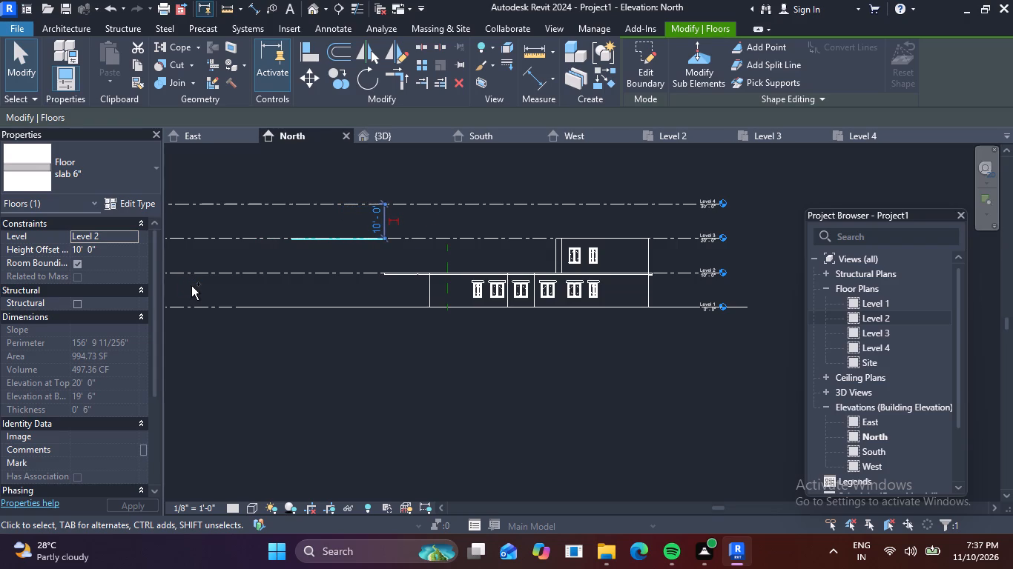
{"action": "key", "text": "ctrl+alt+Right"}
{"action": "key", "text": "ctrl+alt+Right"}
{"action": "key", "text": "ctrl+alt+Right"}
{"action": "key", "text": "ctrl+alt+Right"}
{"action": "key", "text": "ctrl+alt+Right"}
{"action": "key", "text": "ctrl+alt+Right"}
{"action": "key", "text": "ctrl+alt+Right"}
{"action": "key", "text": "ctrl+alt+Right"}
{"action": "key", "text": "ctrl+alt+Right"}
{"action": "key", "text": "ctrl+alt+Right"}
{"action": "key", "text": "ctrl+alt+Right"}
{"action": "key", "text": "ctrl+alt+Right"}
{"action": "key", "text": "ctrl+alt+Right"}
{"action": "key", "text": "ctrl+alt+Right"}
{"action": "key", "text": "ctrl+alt+Right"}
{"action": "key", "text": "ctrl+alt+Right"}
{"action": "key", "text": "ctrl+alt+Right"}
{"action": "key", "text": "ctrl+alt+Right"}
{"action": "key", "text": "ctrl+alt+Right"}
{"action": "key", "text": "ctrl+alt+Right"}
{"action": "key", "text": "ctrl+alt+Right"}
{"action": "key", "text": "ctrl+alt+Right"}
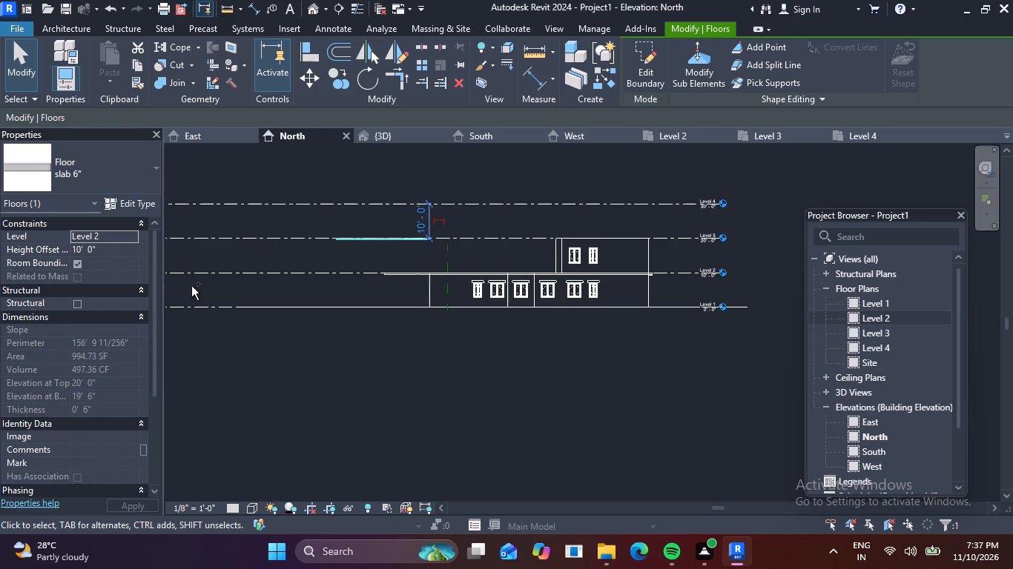
{"action": "key", "text": "ctrl+alt+Right"}
{"action": "key", "text": "ctrl+alt+Right"}
{"action": "key", "text": "ctrl+alt+Right"}
{"action": "key", "text": "ctrl+alt+Right"}
{"action": "key", "text": "ctrl+alt+Right"}
{"action": "key", "text": "ctrl+alt+Right"}
{"action": "key", "text": "ctrl+alt+Right"}
{"action": "key", "text": "ctrl+alt+Right"}
{"action": "key", "text": "ctrl+alt+Right"}
{"action": "key", "text": "ctrl+alt+Right"}
{"action": "key", "text": "ctrl+alt+Right"}
{"action": "key", "text": "ctrl+alt+Right"}
{"action": "key", "text": "ctrl+alt+Right"}
{"action": "key", "text": "ctrl+alt+Right"}
{"action": "key", "text": "ctrl+alt+Right"}
{"action": "key", "text": "ctrl+alt+Right"}
{"action": "key", "text": "ctrl+alt+Right"}
{"action": "key", "text": "ctrl+alt+Right"}
{"action": "key", "text": "ctrl+alt+Right"}
{"action": "key", "text": "ctrl+alt+Right"}
{"action": "key", "text": "ctrl+alt+Right"}
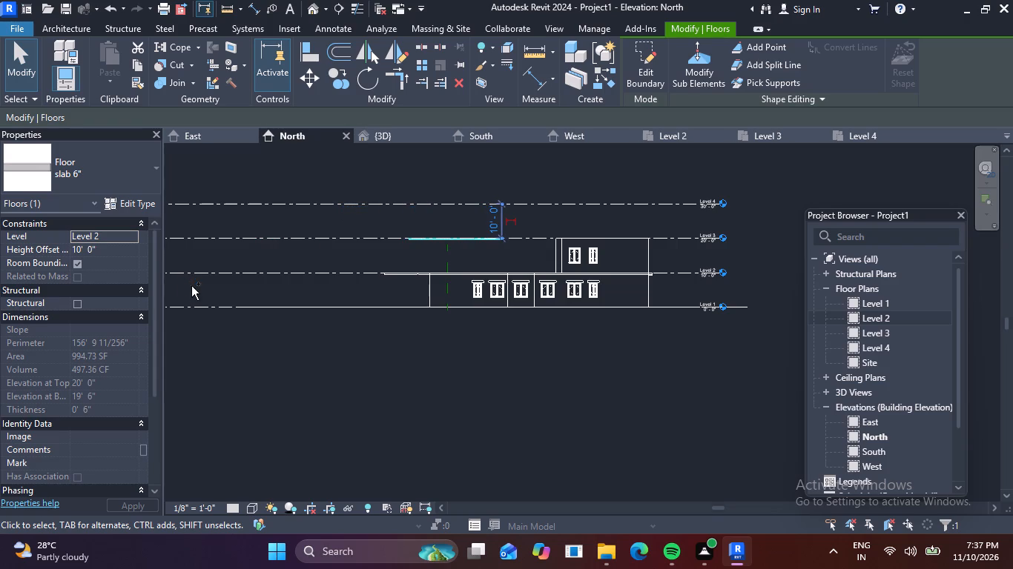
{"action": "key", "text": "ctrl+alt+Right"}
{"action": "key", "text": "ctrl+alt+Right"}
{"action": "key", "text": "ctrl+alt+Right"}
{"action": "key", "text": "ctrl+alt+Right"}
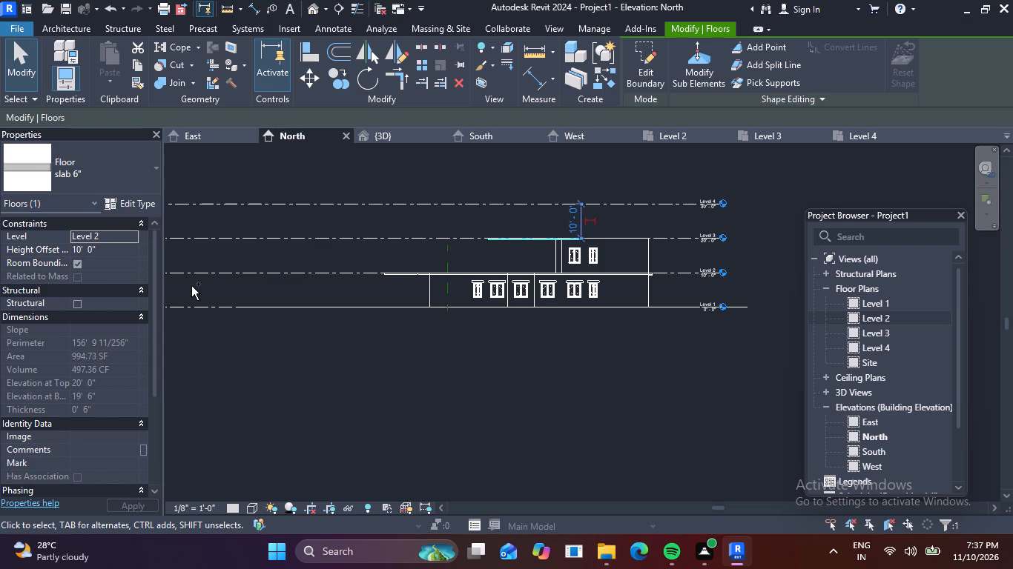
{"action": "key", "text": "ctrl+alt+Right"}
{"action": "key", "text": "ctrl+alt+Right"}
{"action": "key", "text": "ctrl+alt+Right"}
{"action": "key", "text": "ctrl+alt+Right"}
{"action": "key", "text": "ctrl+alt+Right"}
{"action": "key", "text": "ctrl+alt+Right"}
{"action": "key", "text": "ctrl+alt+Right"}
{"action": "key", "text": "ctrl+alt+Right"}
{"action": "key", "text": "ctrl+alt+Right"}
{"action": "key", "text": "ctrl+alt+Right"}
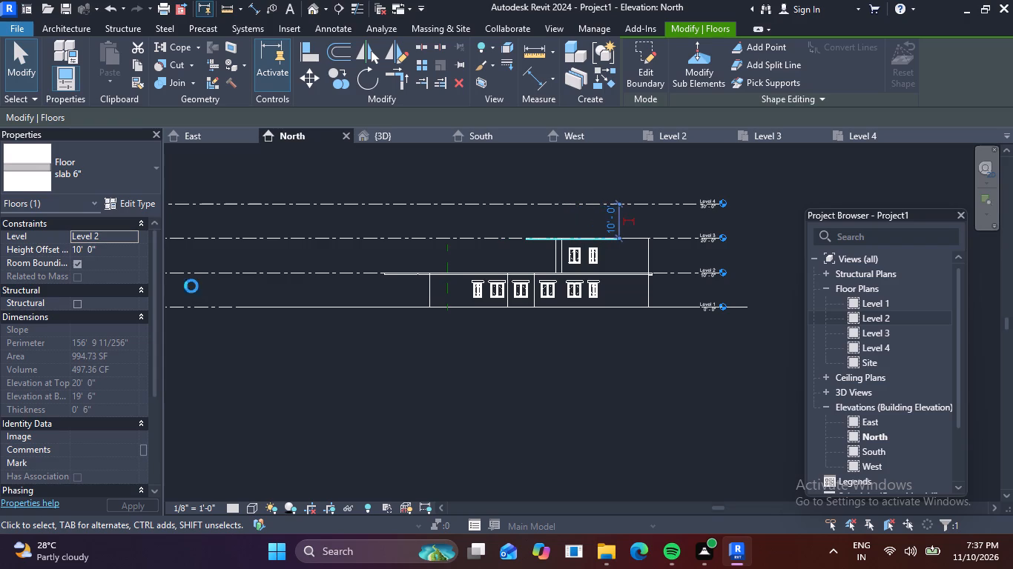
{"action": "key", "text": "ctrl+alt+Right"}
{"action": "key", "text": "ctrl+alt+Right"}
{"action": "key", "text": "ctrl+alt+Right"}
{"action": "key", "text": "ctrl+alt+Right"}
{"action": "key", "text": "ctrl+alt+Right"}
{"action": "key", "text": "ctrl+alt+Right"}
{"action": "key", "text": "ctrl+alt+Right"}
{"action": "key", "text": "ctrl+alt+Right"}
{"action": "key", "text": "ctrl+alt+Right"}
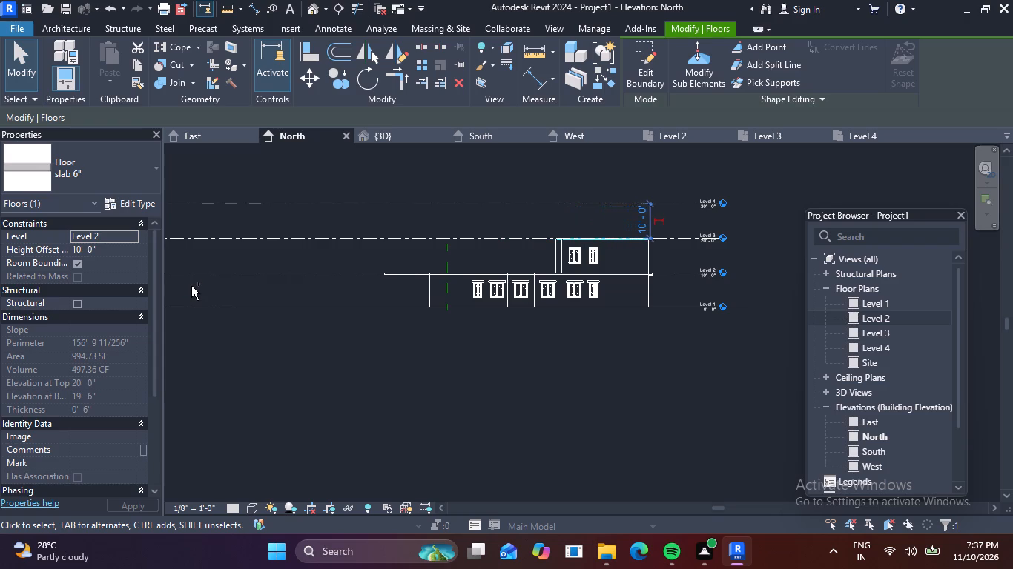
Fine-align the slab's end near the level heads flush with the upper storey's outer wall line in the North elevation.
{"action": "scroll", "coordinate": [191, 286], "scroll_direction": "up", "scroll_amount": 5}
{"action": "middle_click_drag", "start_coordinate": [188, 286], "coordinate": [0, 289]}
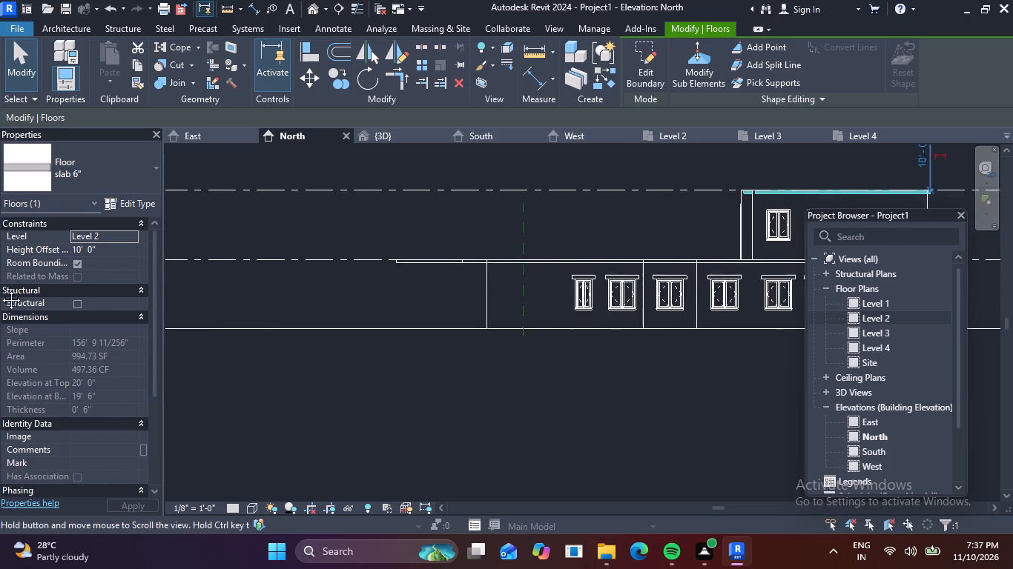
{"action": "middle_click_drag", "start_coordinate": [0, 289], "coordinate": [0, 343]}
{"action": "middle_click_drag", "start_coordinate": [438, 221], "coordinate": [0, 223]}
{"action": "scroll", "coordinate": [510, 279], "scroll_direction": "up", "scroll_amount": 5}
{"action": "key", "text": "ctrl+alt+Left"}
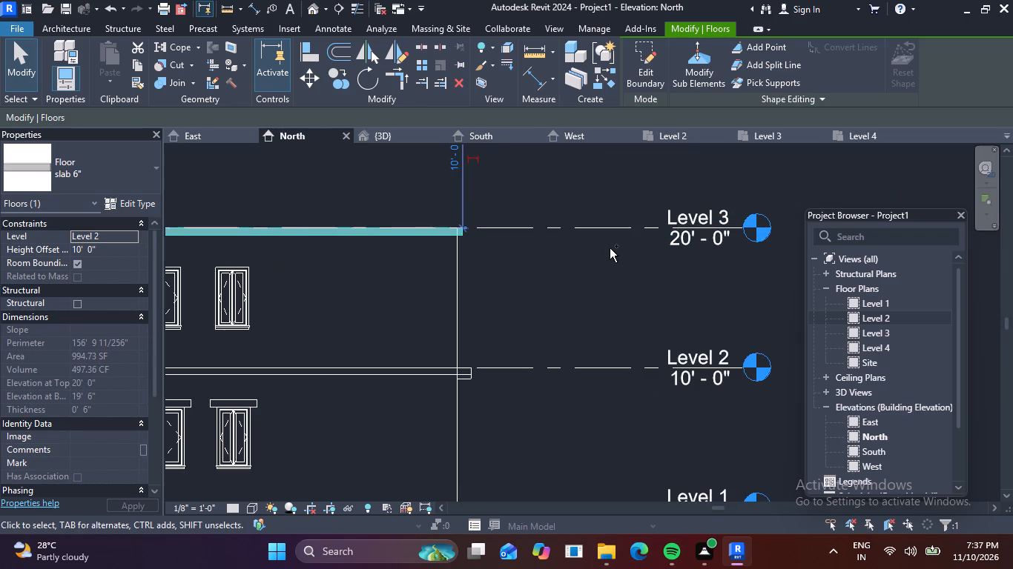
{"action": "key", "text": "ctrl+alt+Left"}
{"action": "key", "text": "ctrl+alt+Right"}
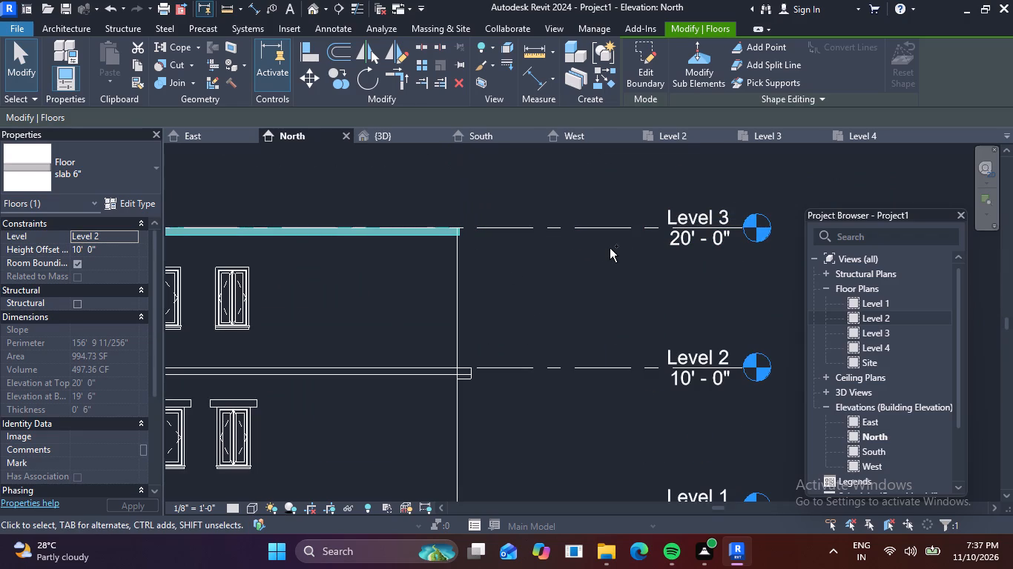
{"action": "scroll", "coordinate": [444, 210], "scroll_direction": "up", "scroll_amount": 5}
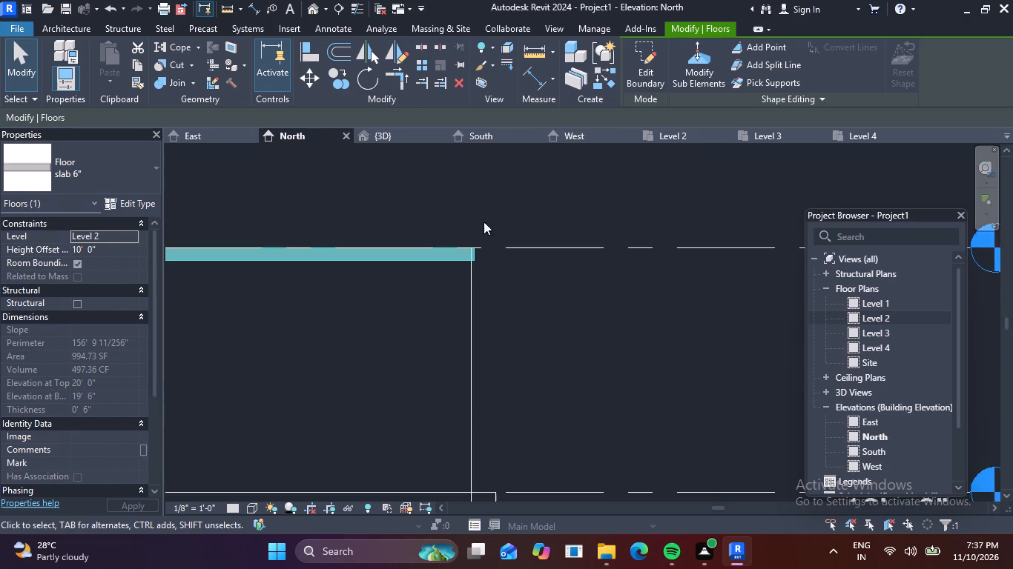
{"action": "left_click", "coordinate": [478, 262]}
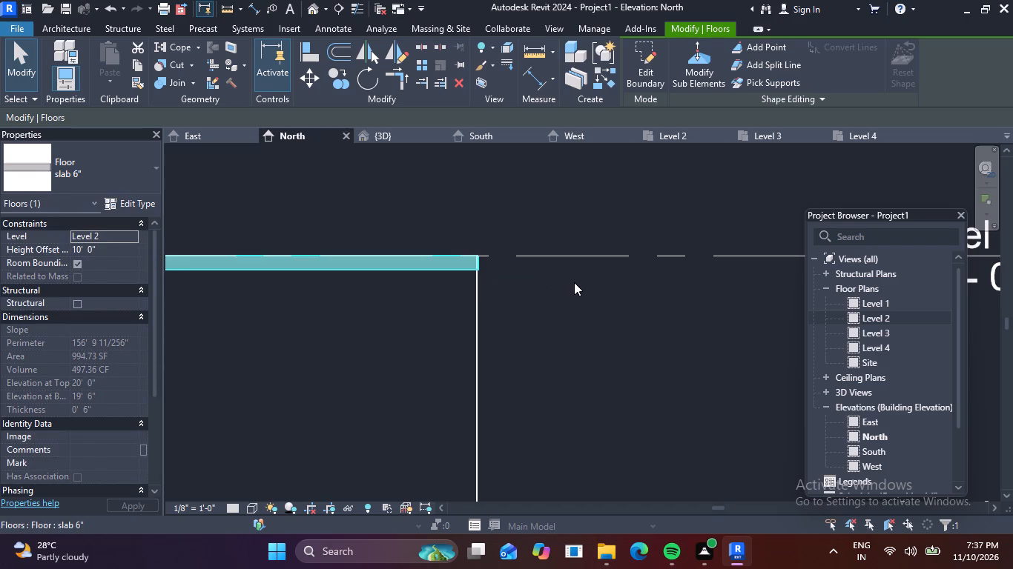
{"action": "key", "text": "Escape"}
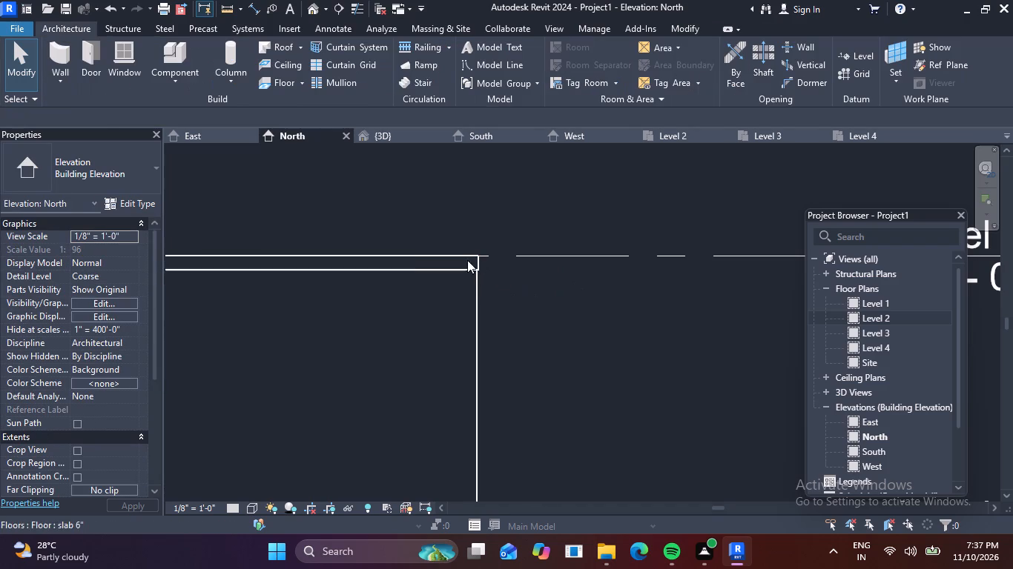
{"action": "scroll", "coordinate": [466, 260], "scroll_direction": "up", "scroll_amount": 6}
{"action": "left_click", "coordinate": [494, 271]}
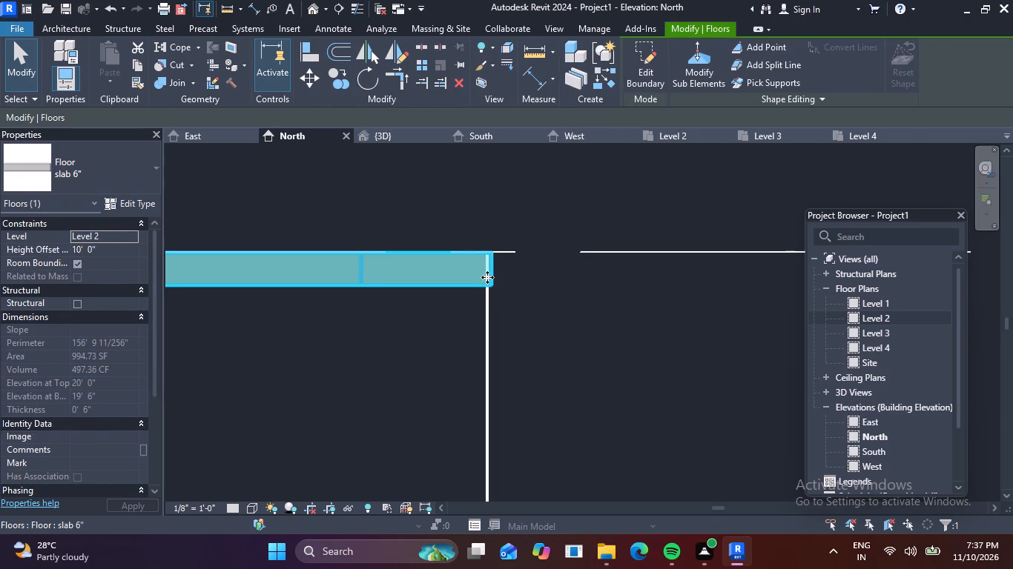
{"action": "left_click_drag", "start_coordinate": [493, 263], "coordinate": [483, 263]}
{"action": "scroll", "coordinate": [497, 273], "scroll_direction": "up", "scroll_amount": 14}
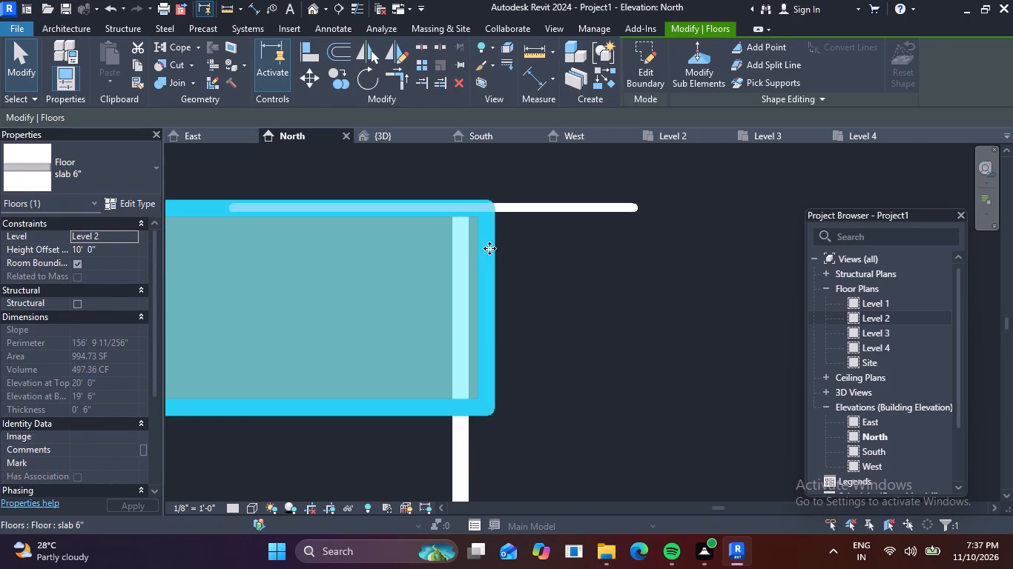
{"action": "scroll", "coordinate": [489, 248], "scroll_direction": "up", "scroll_amount": 1}
{"action": "left_click_drag", "start_coordinate": [494, 251], "coordinate": [466, 253]}
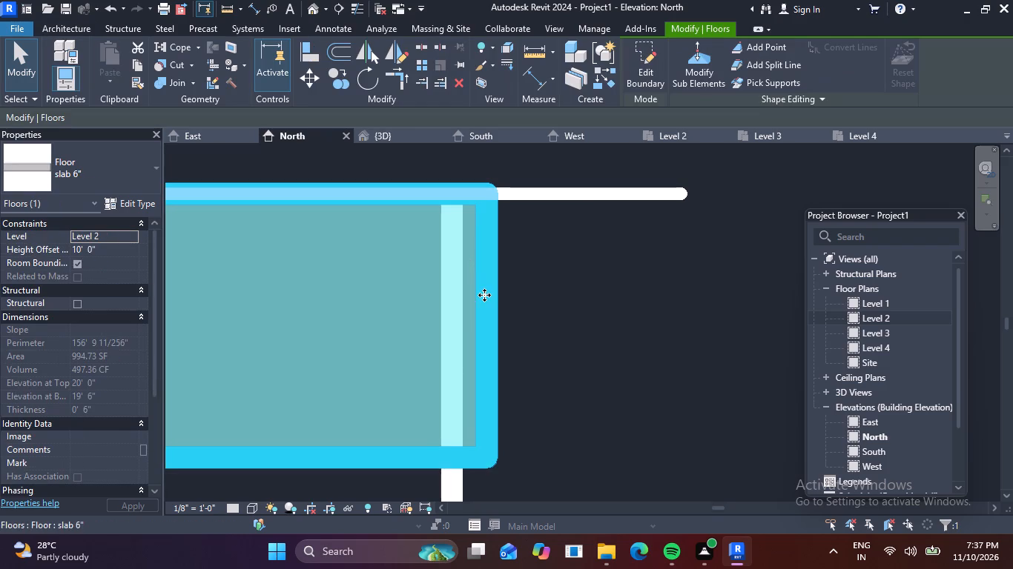
{"action": "left_click_drag", "start_coordinate": [486, 310], "coordinate": [451, 310]}
{"action": "scroll", "coordinate": [604, 297], "scroll_direction": "down", "scroll_amount": 12}
{"action": "key", "text": "Escape"}
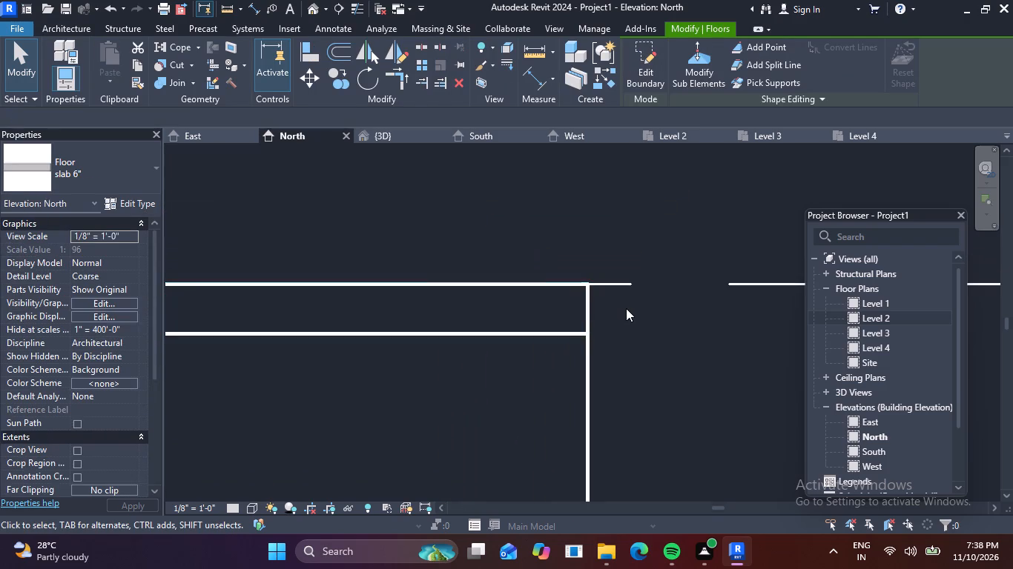
{"action": "scroll", "coordinate": [626, 308], "scroll_direction": "down", "scroll_amount": 14}
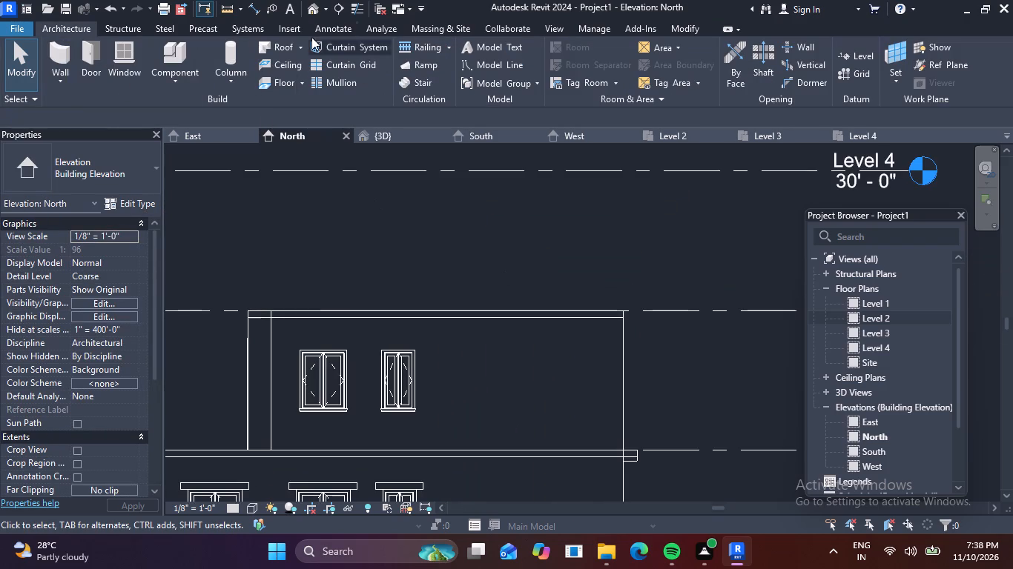
Check the slab in 3D, and in the West elevation move it along Level 3 so its overhanging end meets the upper storey's outer wall.
{"action": "left_click", "coordinate": [307, 6]}
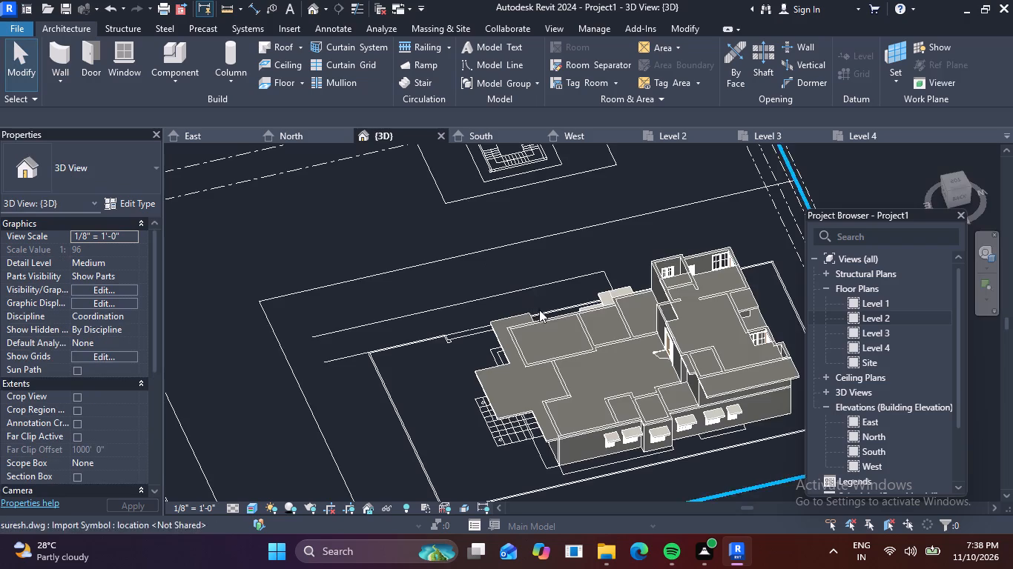
{"action": "scroll", "coordinate": [552, 321], "scroll_direction": "down", "scroll_amount": 1}
{"action": "middle_click_drag", "start_coordinate": [679, 334], "coordinate": [523, 315]}
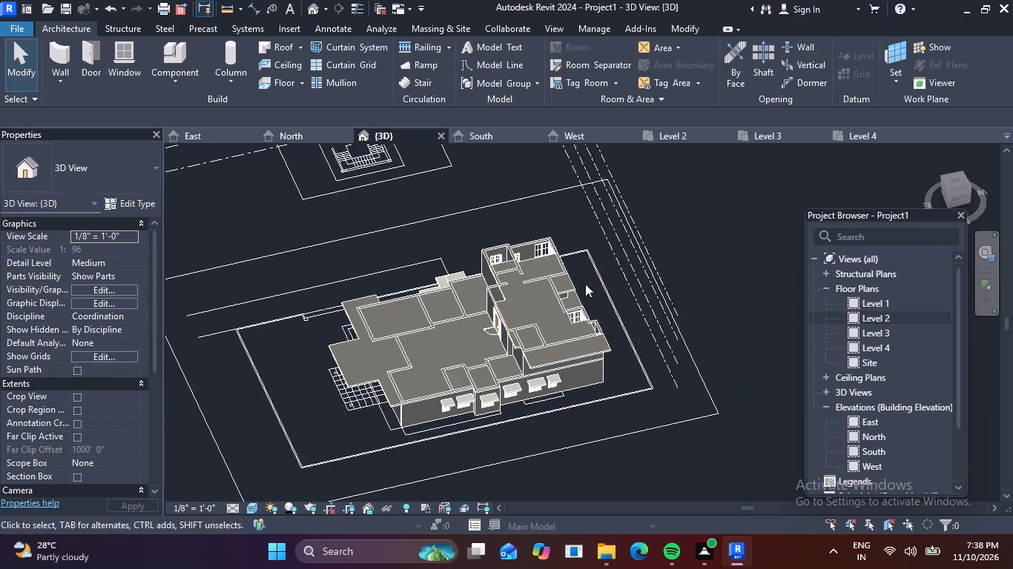
{"action": "scroll", "coordinate": [626, 276], "scroll_direction": "up", "scroll_amount": 3}
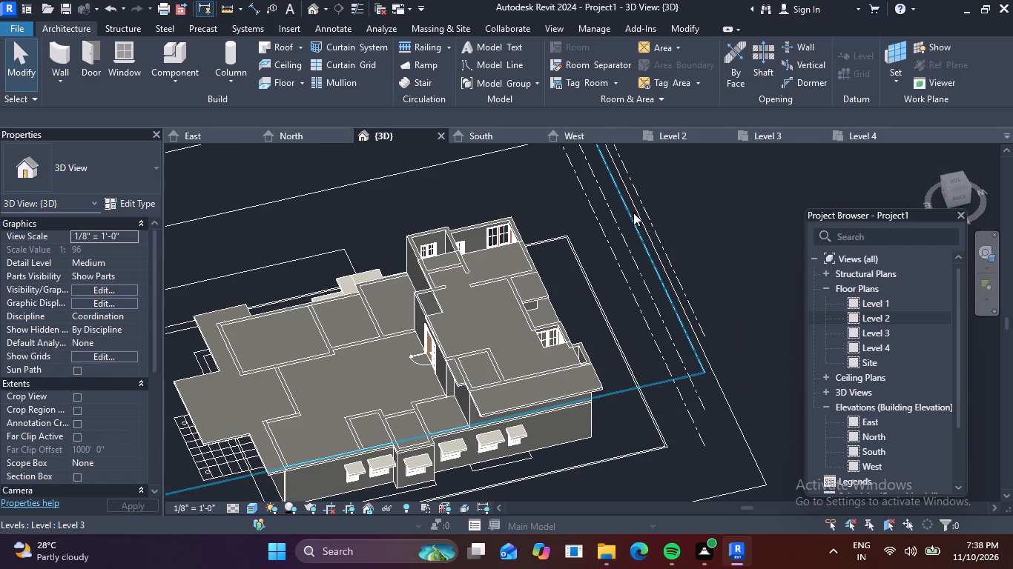
{"action": "left_click", "coordinate": [581, 133]}
{"action": "scroll", "coordinate": [558, 299], "scroll_direction": "down", "scroll_amount": 2}
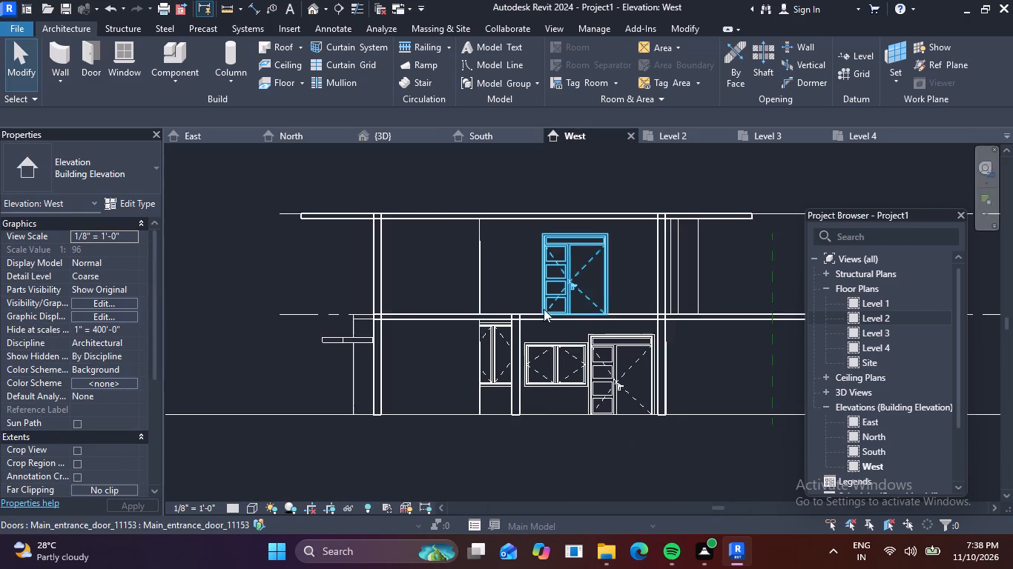
{"action": "middle_click_drag", "start_coordinate": [520, 302], "coordinate": [476, 355]}
{"action": "scroll", "coordinate": [317, 279], "scroll_direction": "down", "scroll_amount": 1}
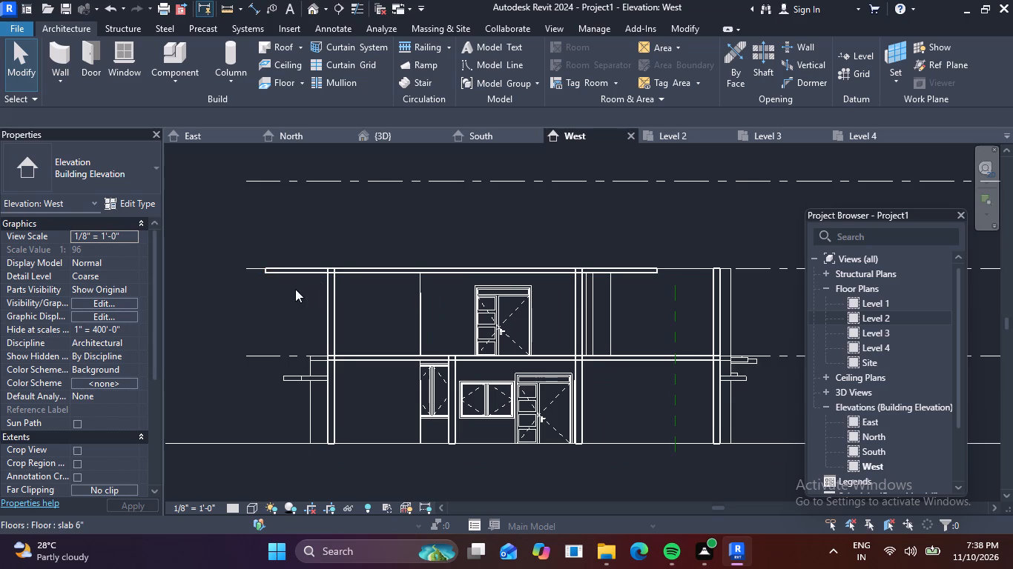
{"action": "middle_click_drag", "start_coordinate": [290, 303], "coordinate": [277, 336]}
{"action": "left_click", "coordinate": [274, 302]}
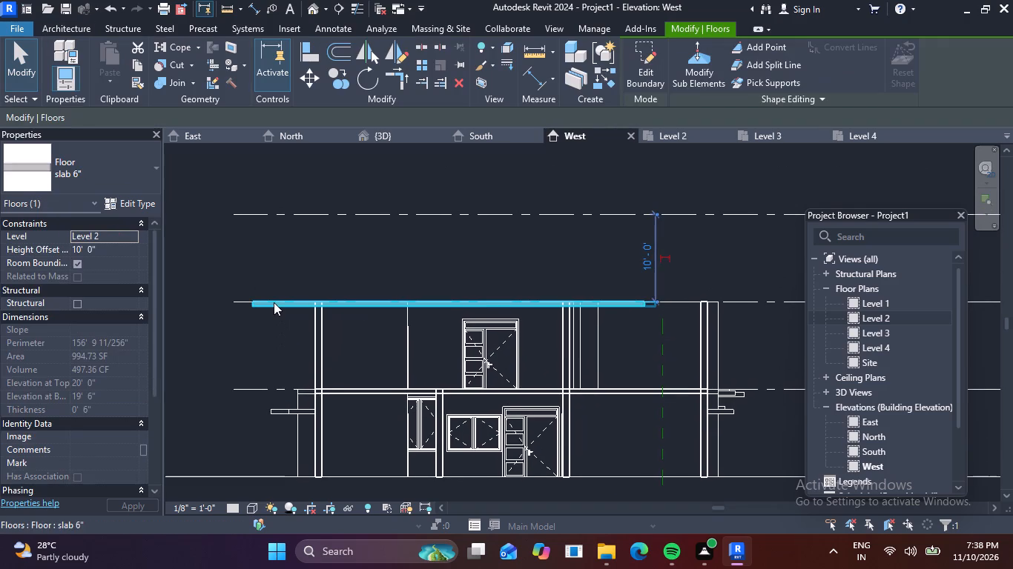
{"action": "left_click_drag", "start_coordinate": [251, 304], "coordinate": [314, 305]}
{"action": "scroll", "coordinate": [314, 305], "scroll_direction": "up", "scroll_amount": 3}
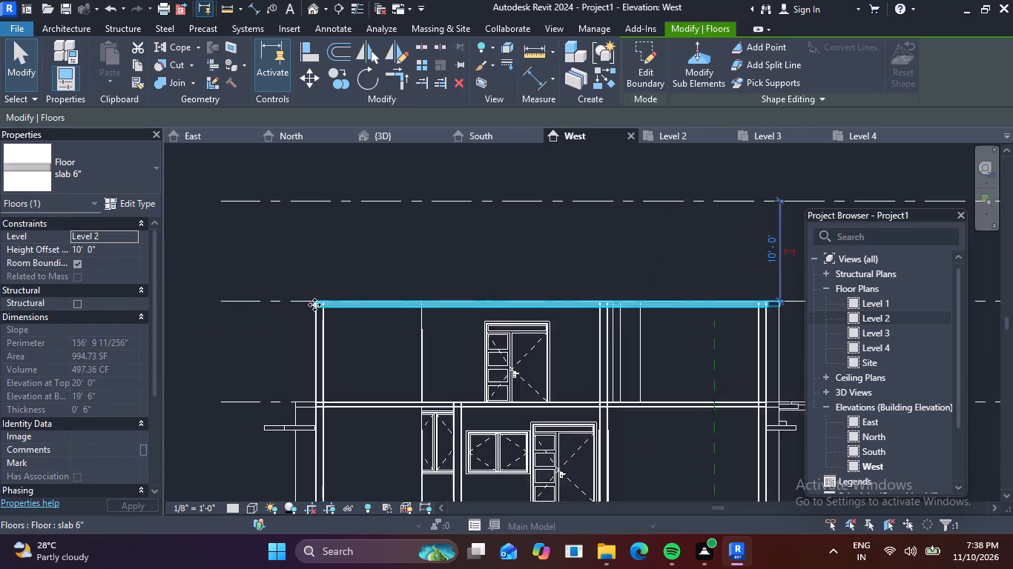
Fine-align the 6" slab's end flush with the upper storey's outer wall face in the West elevation, keeping its 10' 0" height offset.
{"action": "scroll", "coordinate": [314, 305], "scroll_direction": "up", "scroll_amount": 14}
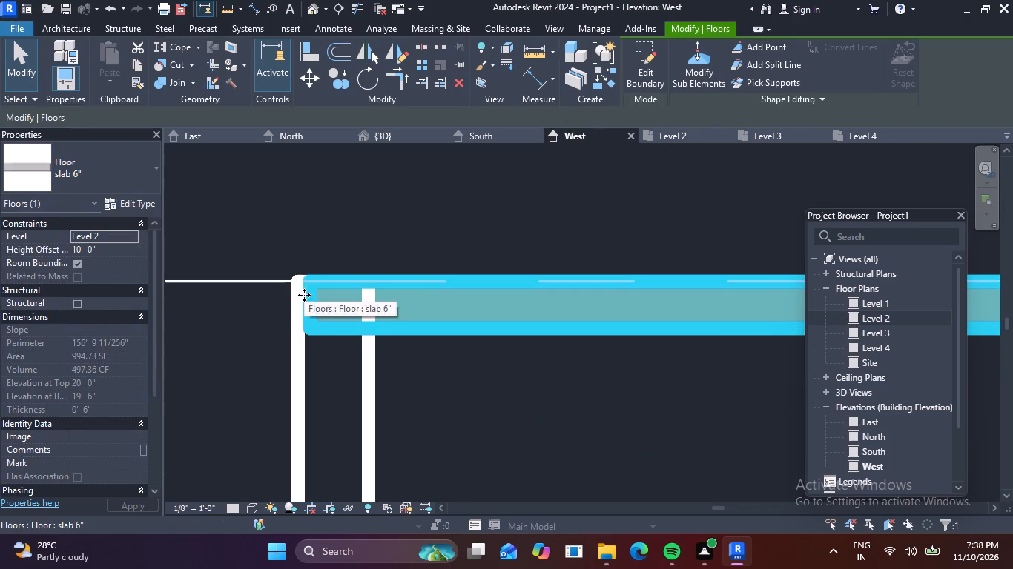
{"action": "scroll", "coordinate": [304, 295], "scroll_direction": "up", "scroll_amount": 4}
{"action": "left_click_drag", "start_coordinate": [312, 290], "coordinate": [288, 295]}
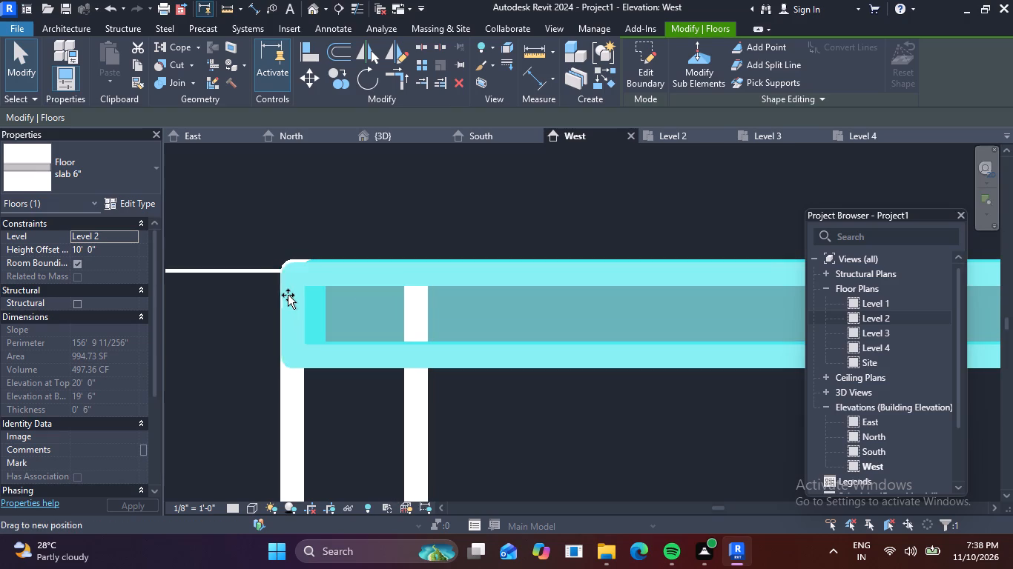
{"action": "left_click_drag", "start_coordinate": [288, 295], "coordinate": [289, 288]}
{"action": "scroll", "coordinate": [352, 292], "scroll_direction": "down", "scroll_amount": 5}
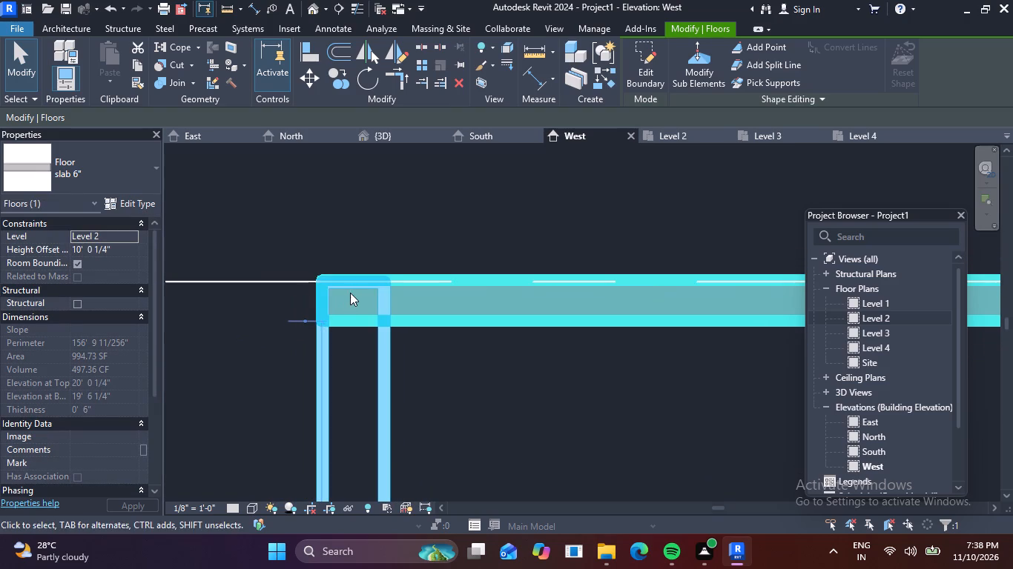
{"action": "scroll", "coordinate": [324, 302], "scroll_direction": "up", "scroll_amount": 9}
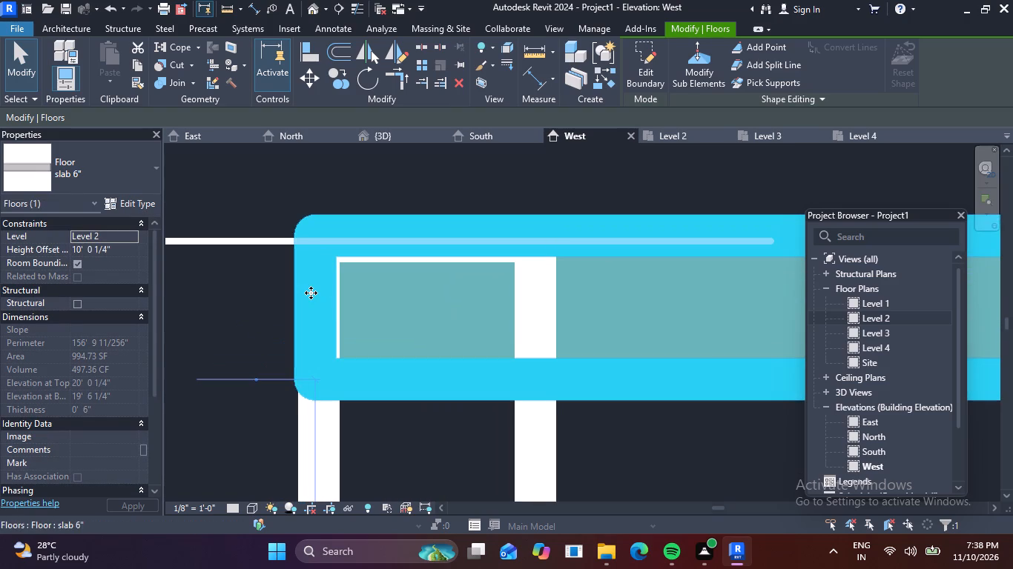
{"action": "left_click_drag", "start_coordinate": [311, 293], "coordinate": [329, 299]}
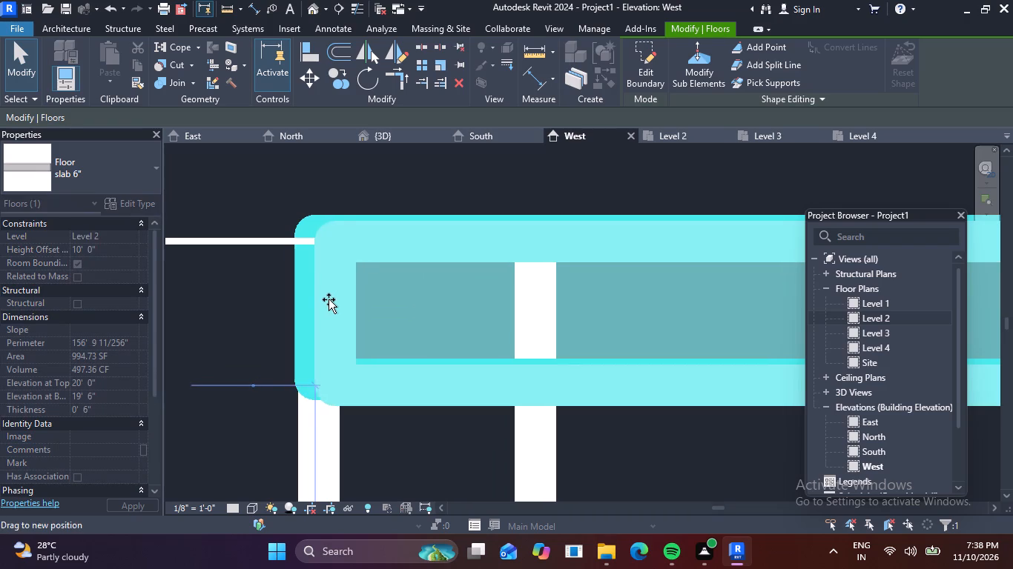
{"action": "left_click_drag", "start_coordinate": [329, 299], "coordinate": [314, 299]}
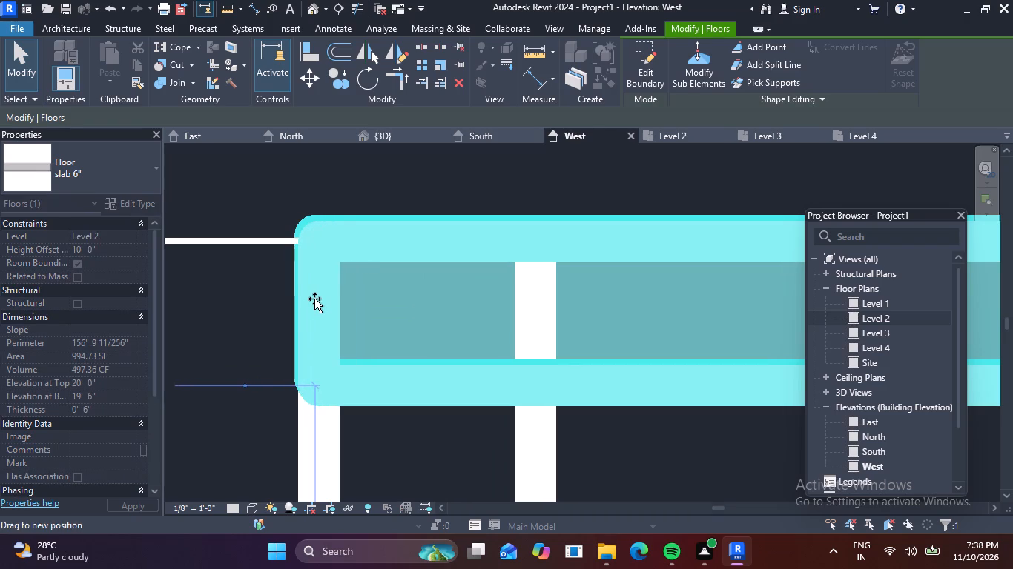
{"action": "left_click_drag", "start_coordinate": [314, 299], "coordinate": [314, 300]}
{"action": "scroll", "coordinate": [314, 300], "scroll_direction": "down", "scroll_amount": 6}
{"action": "key", "text": "Escape"}
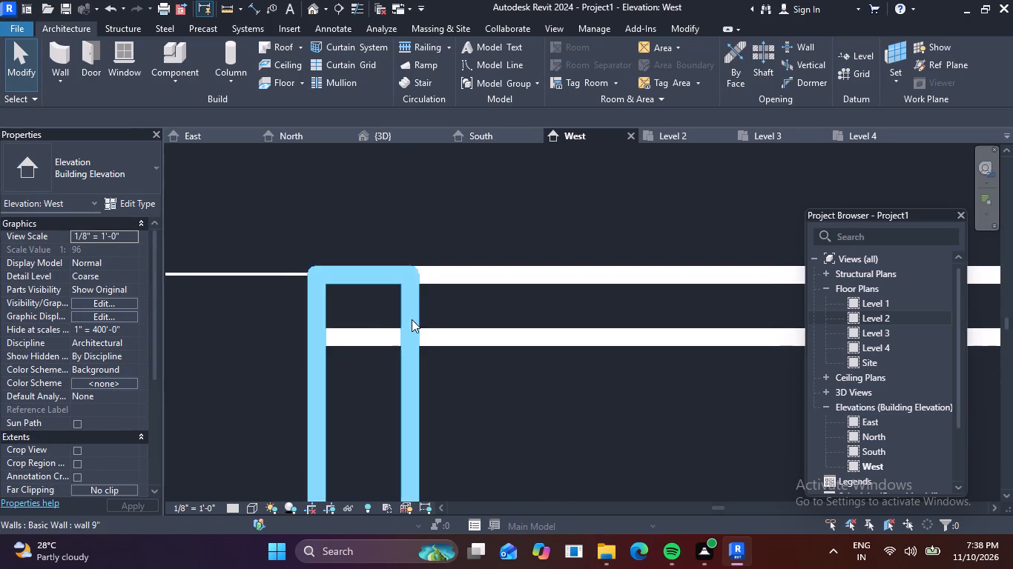
Examine in 3D how the slab's edges and corner meet the upper-storey walls.
{"action": "scroll", "coordinate": [412, 319], "scroll_direction": "down", "scroll_amount": 12}
{"action": "scroll", "coordinate": [489, 354], "scroll_direction": "down", "scroll_amount": 6}
{"action": "middle_click_drag", "start_coordinate": [490, 364], "coordinate": [308, 348]}
{"action": "left_click", "coordinate": [309, 8]}
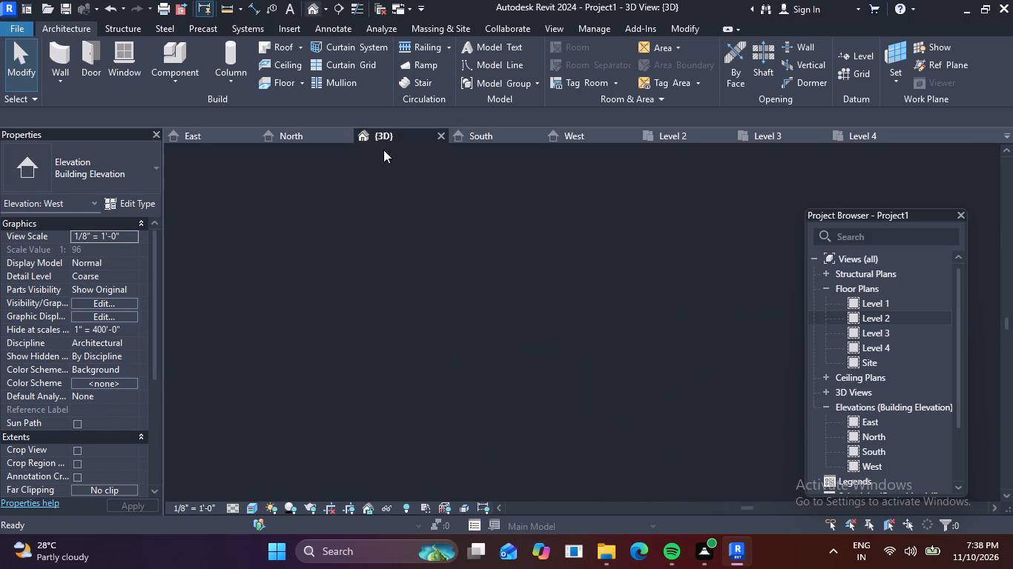
{"action": "scroll", "coordinate": [490, 313], "scroll_direction": "down", "scroll_amount": 2}
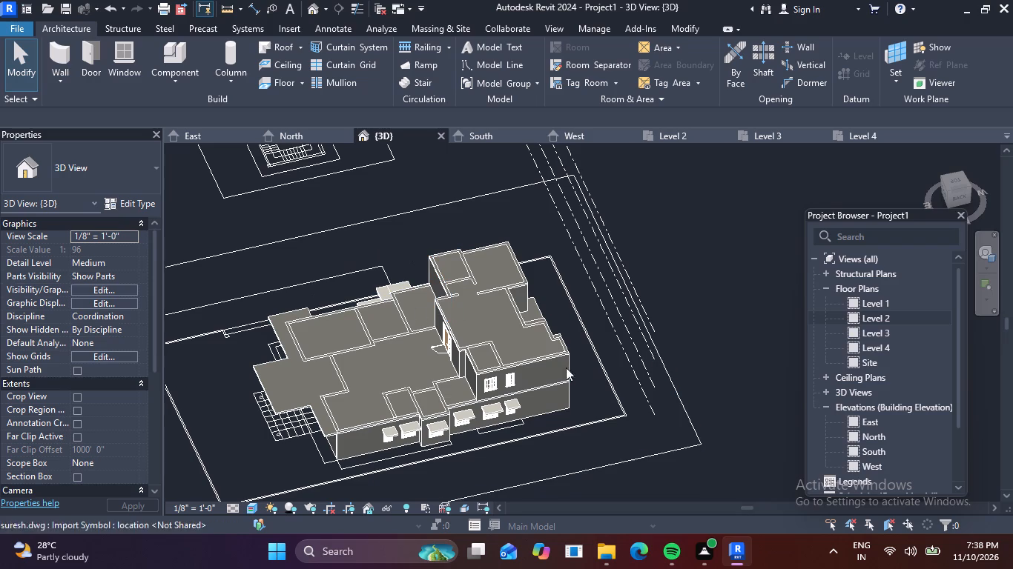
{"action": "scroll", "coordinate": [524, 390], "scroll_direction": "up", "scroll_amount": 7}
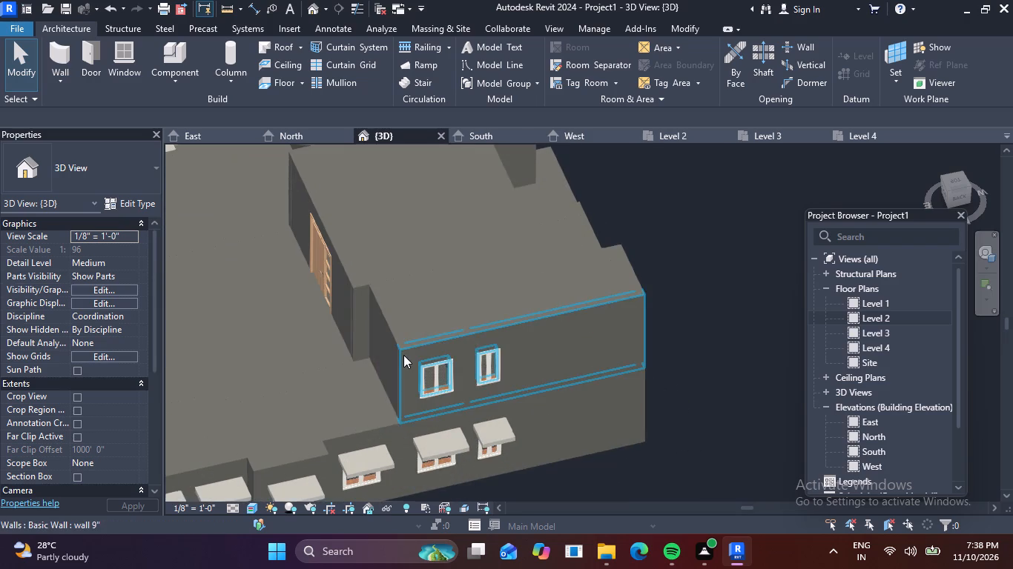
{"action": "scroll", "coordinate": [403, 355], "scroll_direction": "up", "scroll_amount": 11}
{"action": "middle_click_drag", "start_coordinate": [469, 364], "coordinate": [463, 364], "text": "shift"}
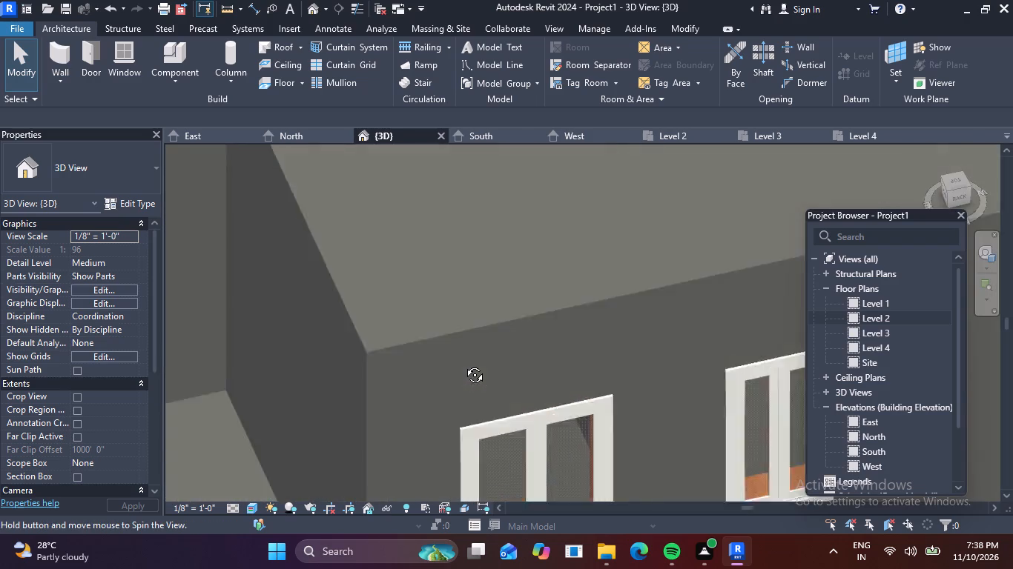
{"action": "middle_click_drag", "start_coordinate": [463, 364], "coordinate": [452, 357], "text": "shift"}
{"action": "scroll", "coordinate": [452, 357], "scroll_direction": "up", "scroll_amount": 1, "text": "shift"}
{"action": "scroll", "coordinate": [452, 357], "scroll_direction": "down", "scroll_amount": 10}
Start an in-place model component at the two upper-storey windows without sunshades and find its family category.
{"action": "middle_click_drag", "start_coordinate": [548, 425], "coordinate": [466, 306]}
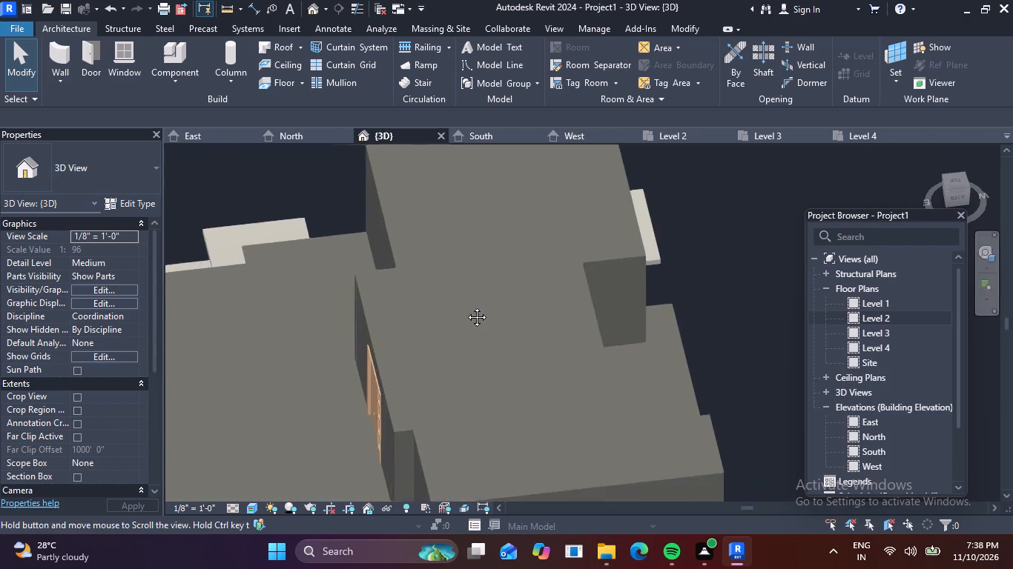
{"action": "middle_click_drag", "start_coordinate": [466, 306], "coordinate": [422, 90]}
{"action": "scroll", "coordinate": [422, 90], "scroll_direction": "up", "scroll_amount": 1}
{"action": "middle_click_drag", "start_coordinate": [452, 247], "coordinate": [462, 139], "text": "shift"}
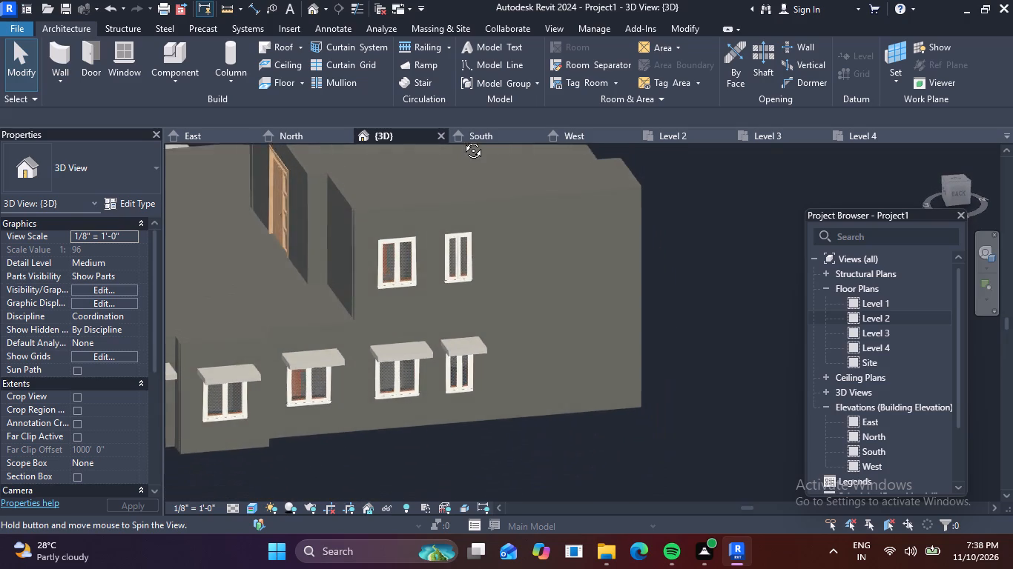
{"action": "middle_click_drag", "start_coordinate": [462, 139], "coordinate": [462, 137], "text": "shift"}
{"action": "scroll", "coordinate": [352, 251], "scroll_direction": "up", "scroll_amount": 5}
{"action": "scroll", "coordinate": [411, 214], "scroll_direction": "up", "scroll_amount": 5}
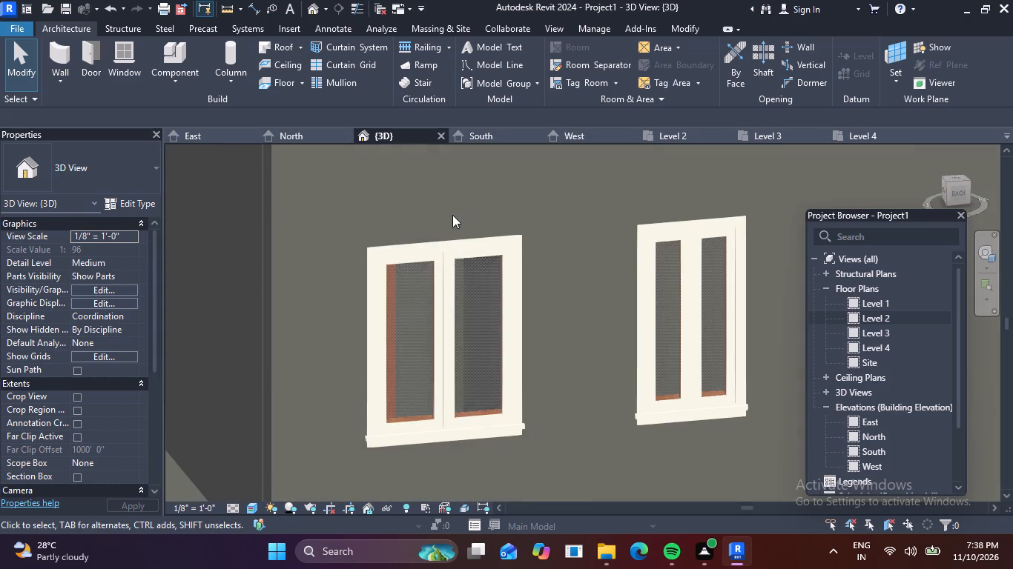
{"action": "middle_click_drag", "start_coordinate": [452, 215], "coordinate": [498, 247]}
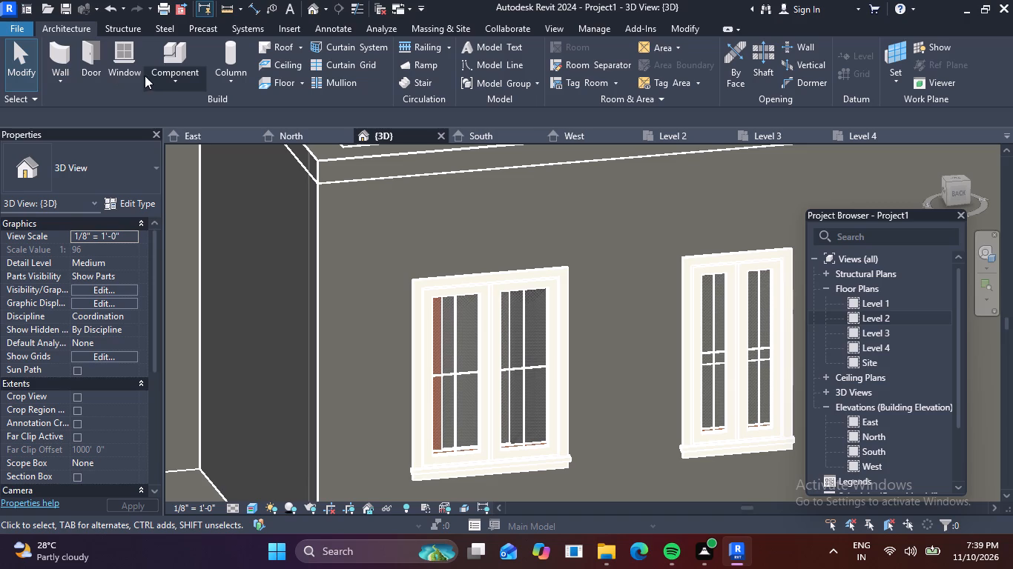
{"action": "left_click", "coordinate": [177, 82]}
{"action": "left_click", "coordinate": [197, 140]}
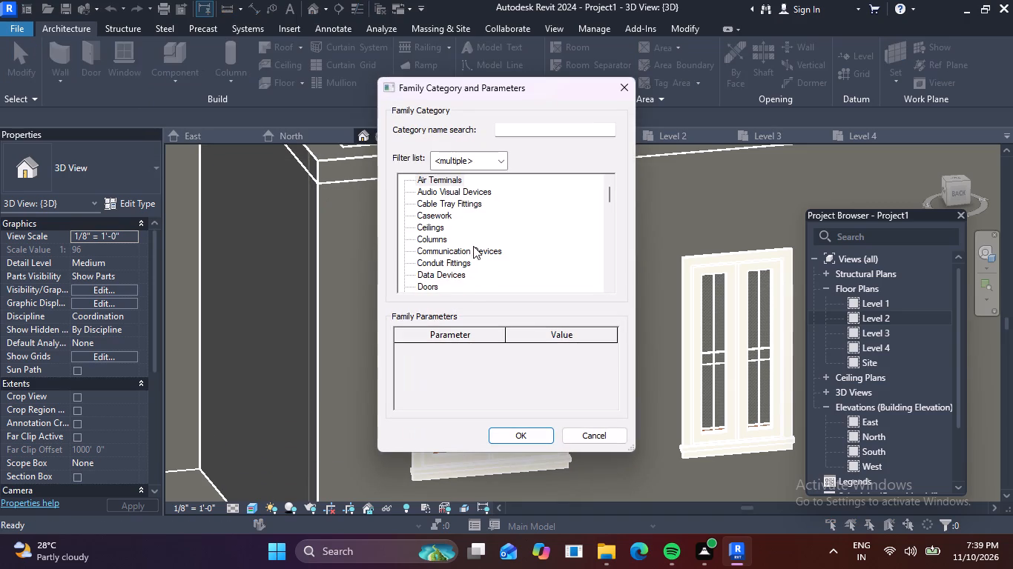
{"action": "scroll", "coordinate": [458, 212], "scroll_direction": "down", "scroll_amount": 9}
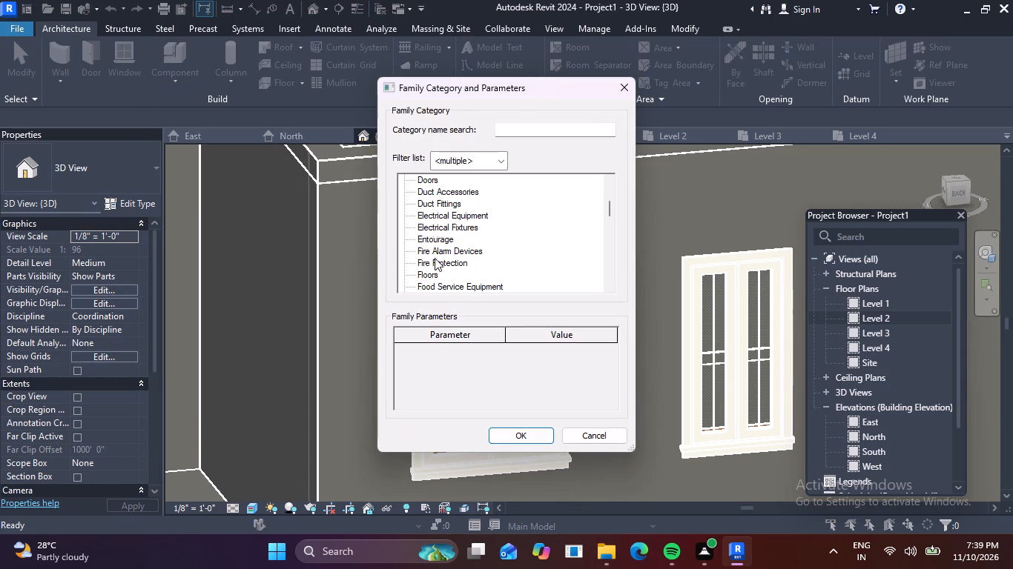
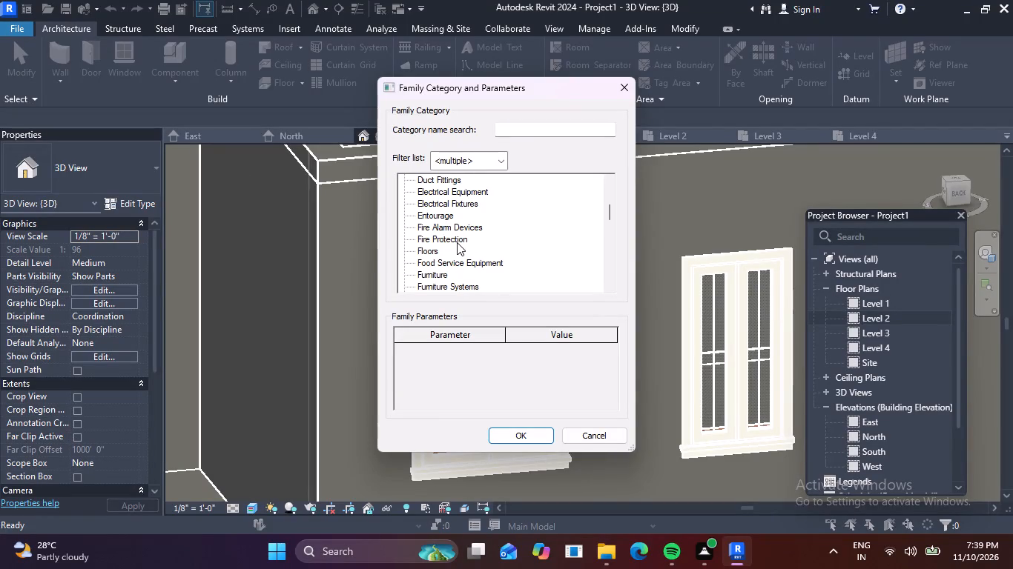
Create an in-place model in the Generic Models category, keeping the default name.
{"action": "scroll", "coordinate": [457, 242], "scroll_direction": "up", "scroll_amount": 6}
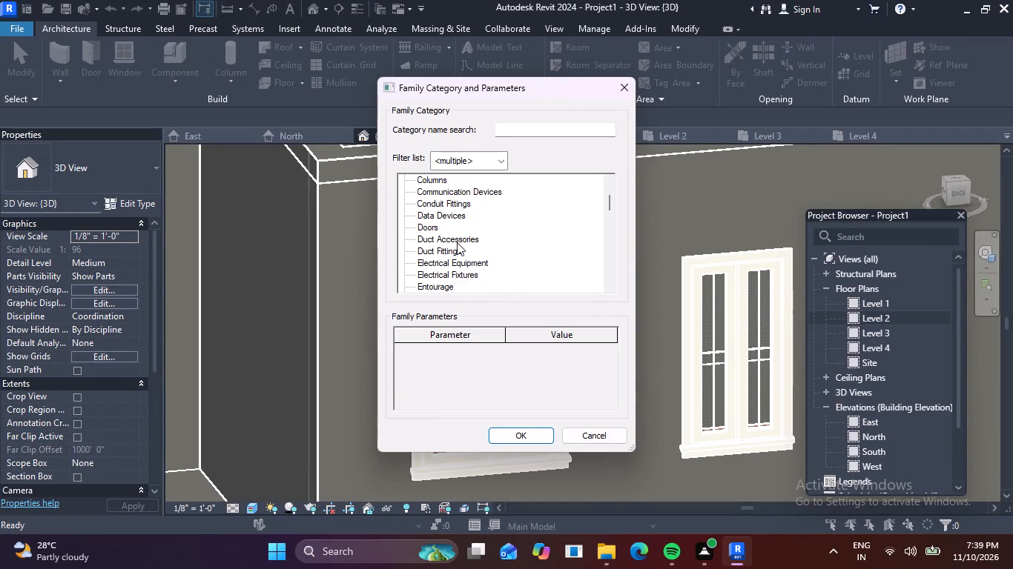
{"action": "scroll", "coordinate": [457, 242], "scroll_direction": "up", "scroll_amount": 4}
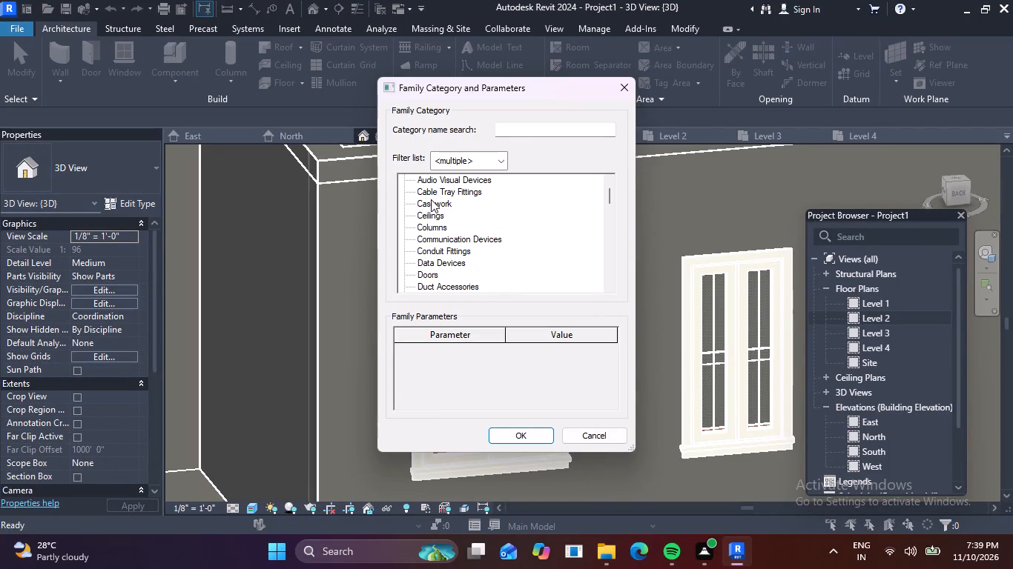
{"action": "scroll", "coordinate": [438, 209], "scroll_direction": "up", "scroll_amount": 3}
{"action": "scroll", "coordinate": [438, 209], "scroll_direction": "down", "scroll_amount": 10}
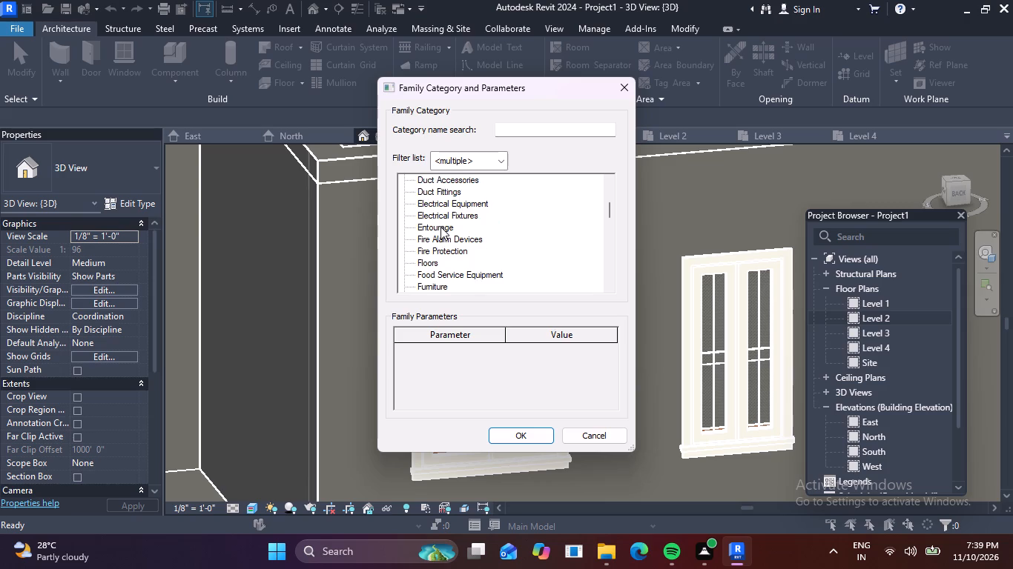
{"action": "scroll", "coordinate": [440, 227], "scroll_direction": "down", "scroll_amount": 4}
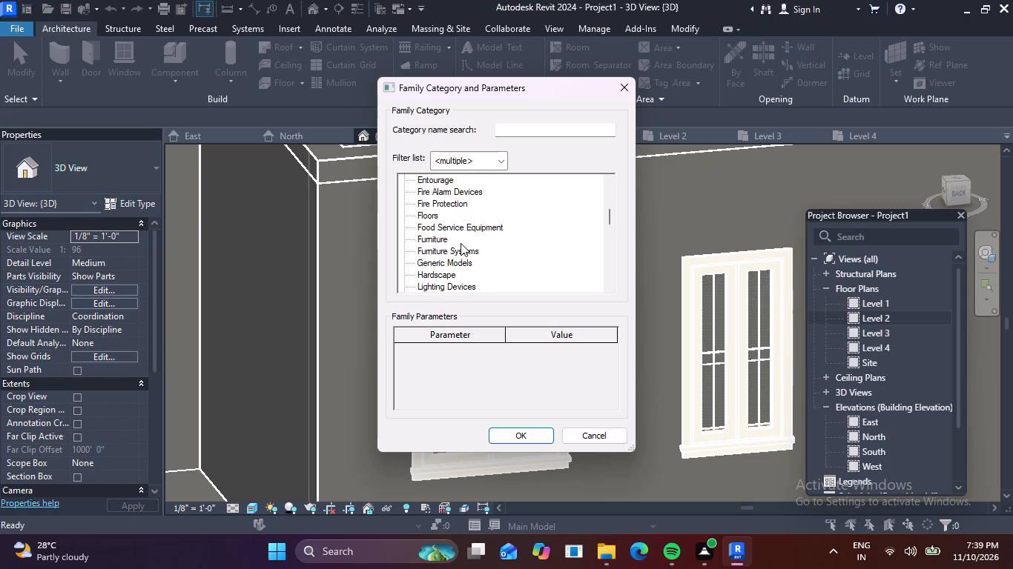
{"action": "left_click", "coordinate": [440, 263]}
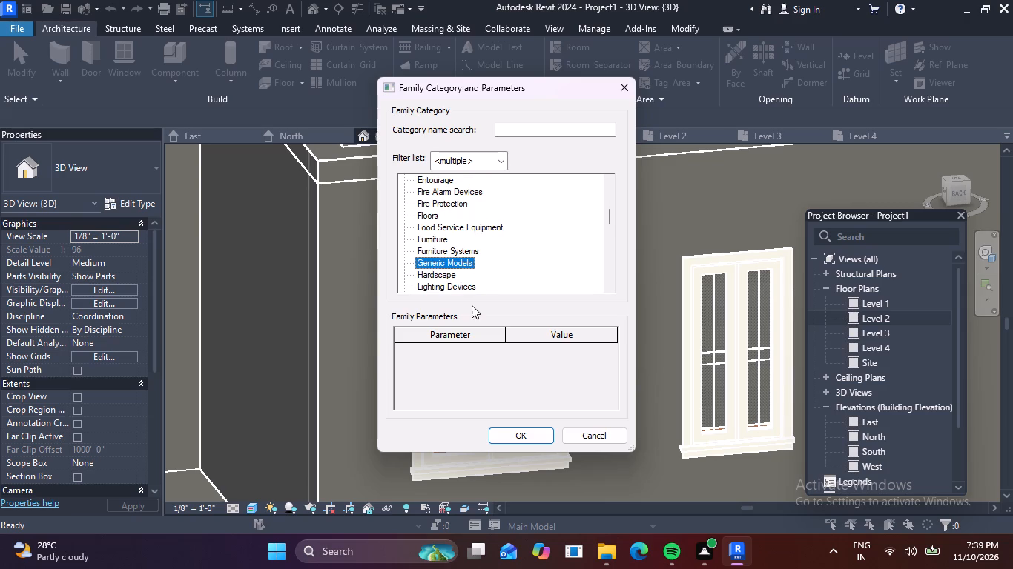
{"action": "left_click", "coordinate": [508, 436]}
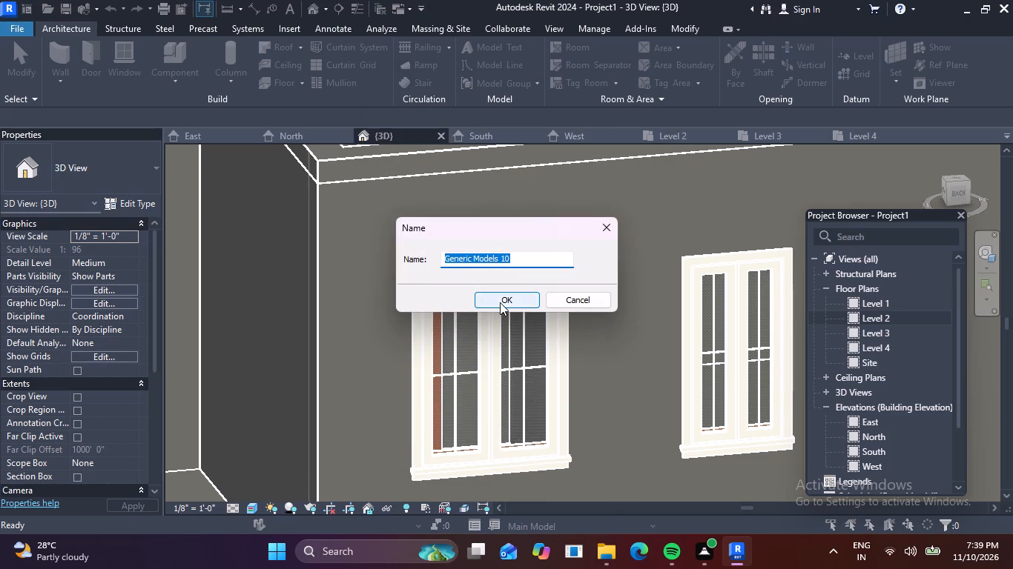
{"action": "left_click", "coordinate": [501, 302]}
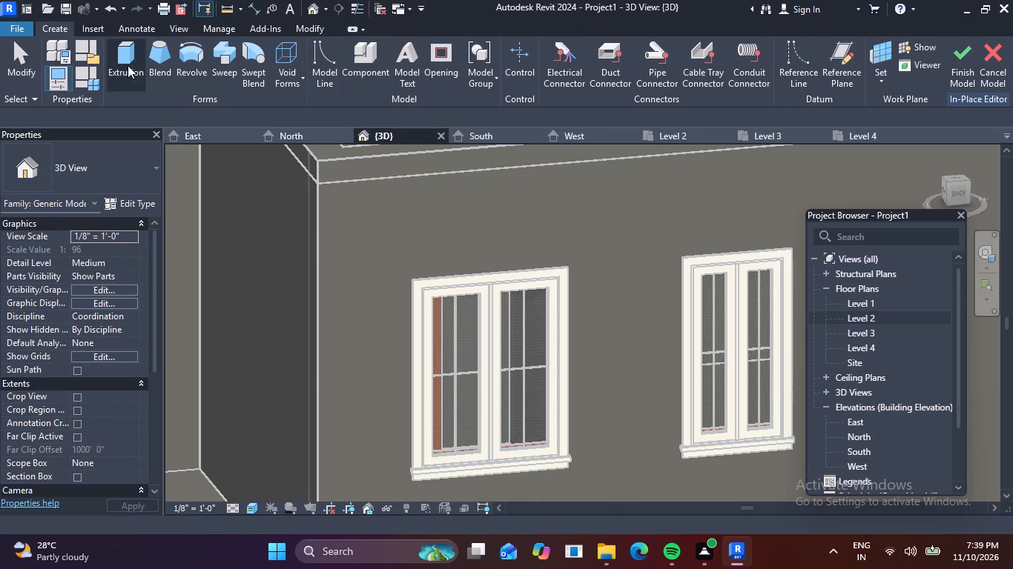
Start an extrusion and set its work plane by picking the exterior trim face of the left-hand double casement window.
{"action": "left_click", "coordinate": [128, 64]}
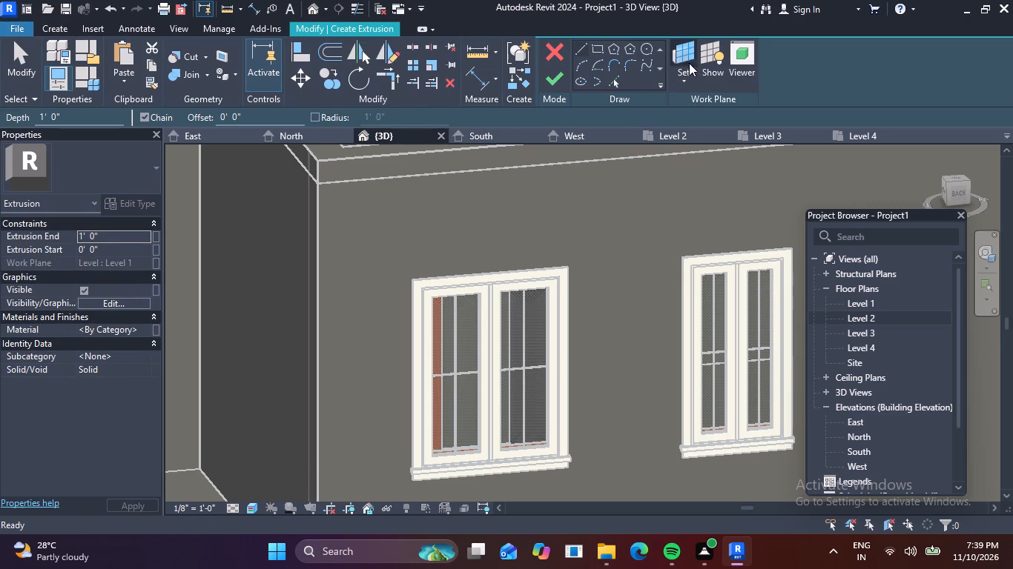
{"action": "left_click", "coordinate": [687, 56]}
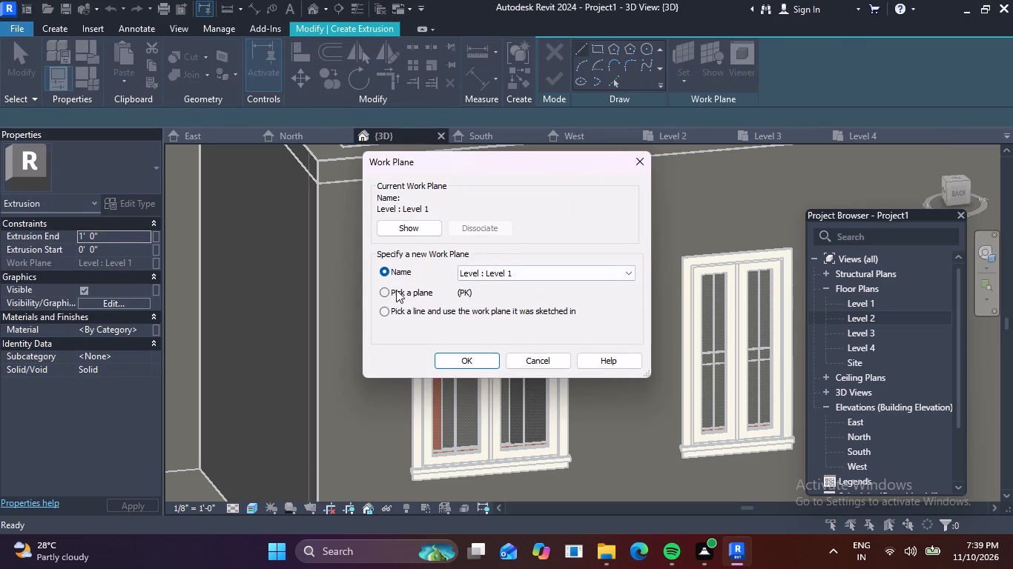
{"action": "left_click", "coordinate": [391, 290]}
{"action": "left_click", "coordinate": [460, 360]}
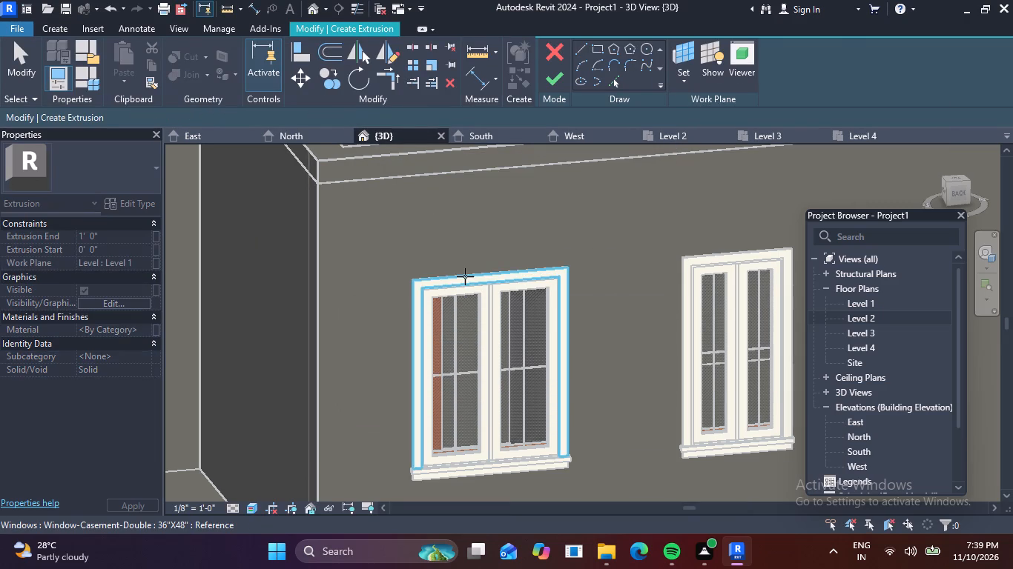
{"action": "left_click", "coordinate": [465, 276]}
Sketch a 6" line outward from the window trim's top left corner, continued by a 6" vertical line upward.
{"action": "scroll", "coordinate": [403, 277], "scroll_direction": "up", "scroll_amount": 3}
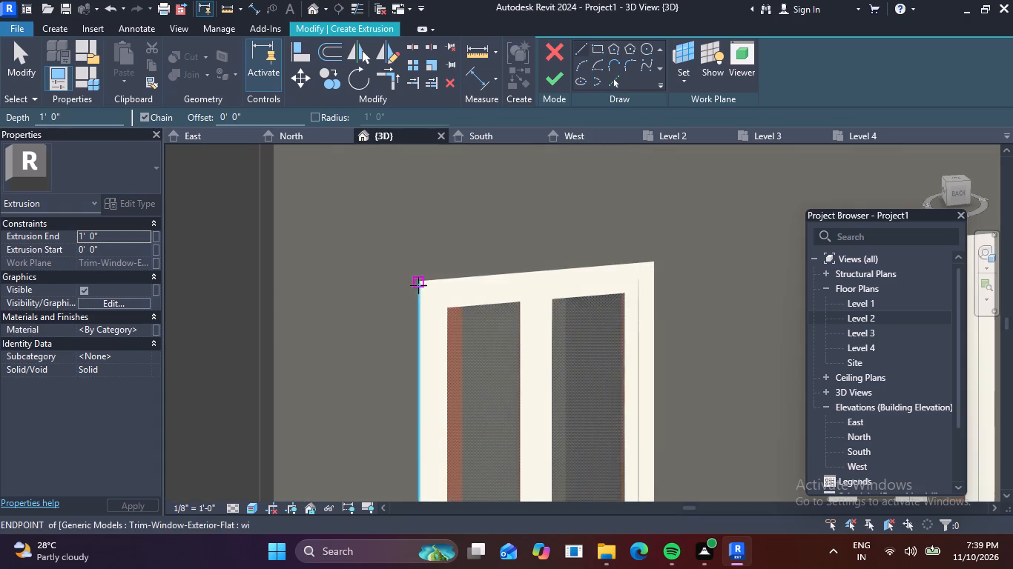
{"action": "left_click", "coordinate": [417, 283]}
{"action": "type", "text": "6\""}
{"action": "key", "text": "Return"}
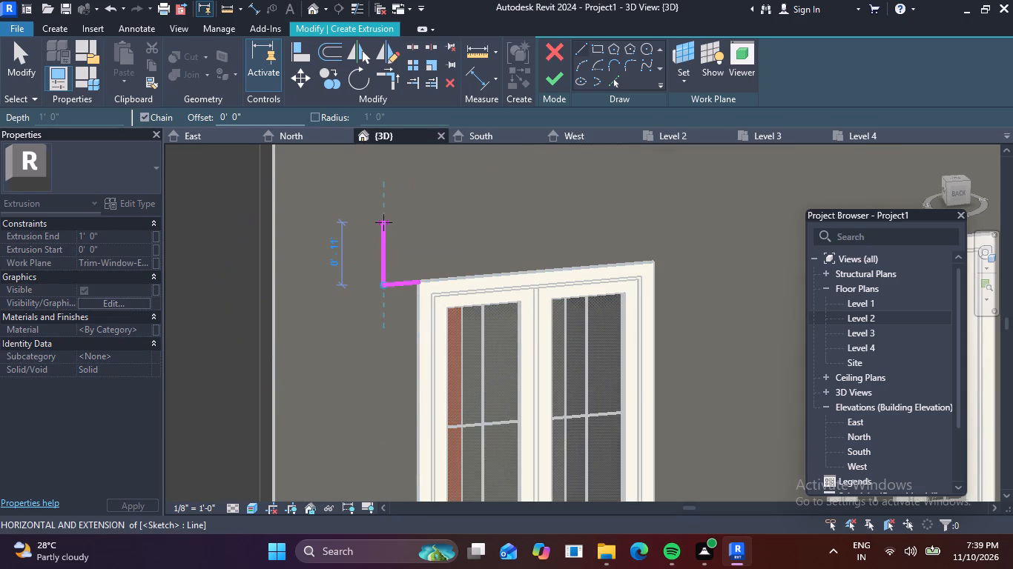
{"action": "type", "text": "6\""}
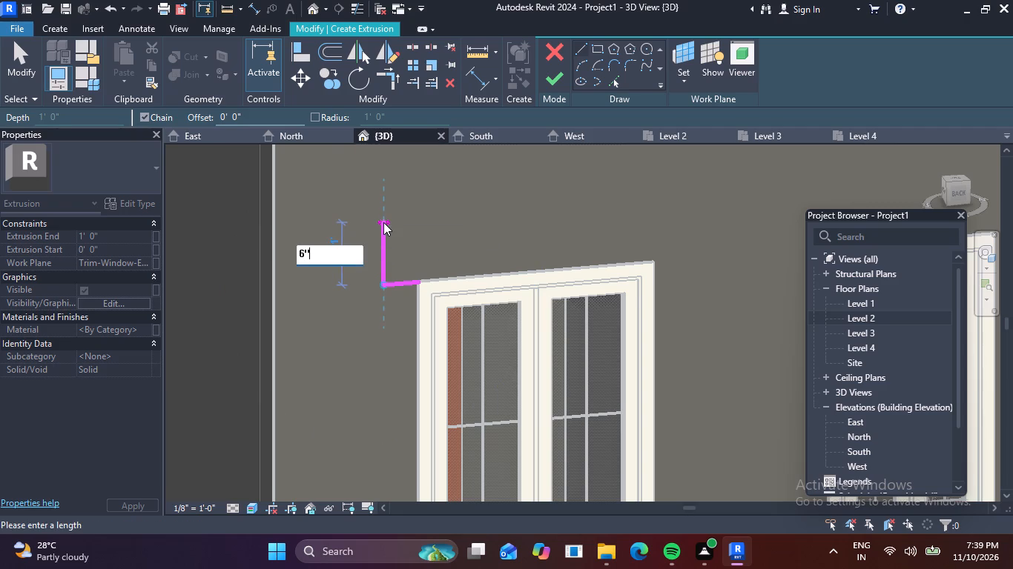
{"action": "key", "text": "Return"}
{"action": "key", "text": "Escape"}
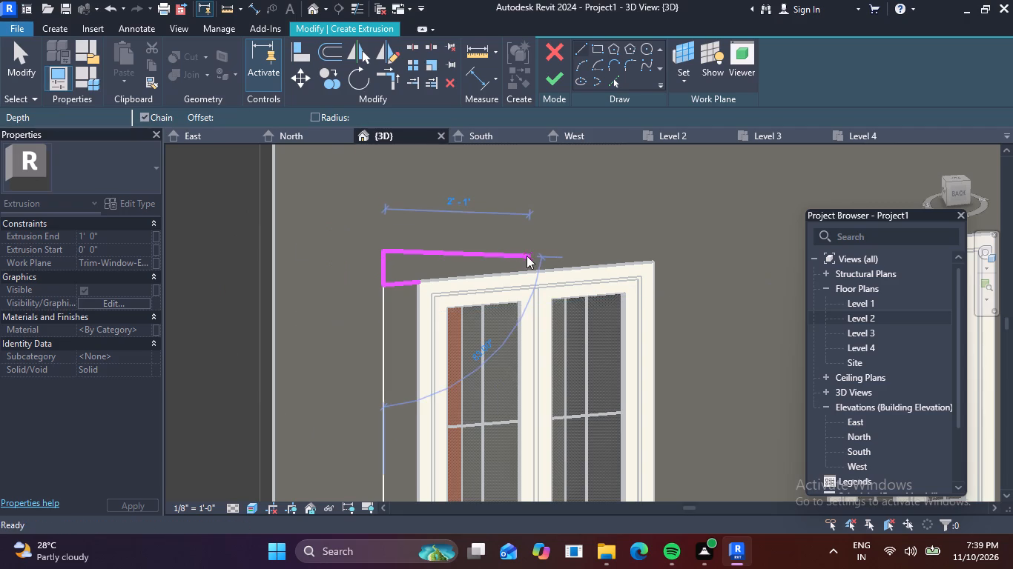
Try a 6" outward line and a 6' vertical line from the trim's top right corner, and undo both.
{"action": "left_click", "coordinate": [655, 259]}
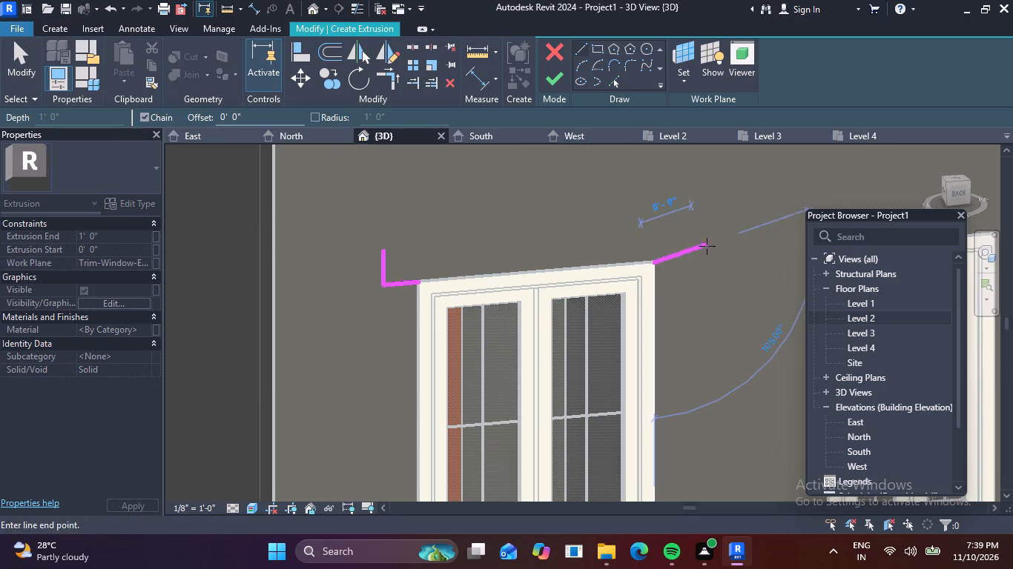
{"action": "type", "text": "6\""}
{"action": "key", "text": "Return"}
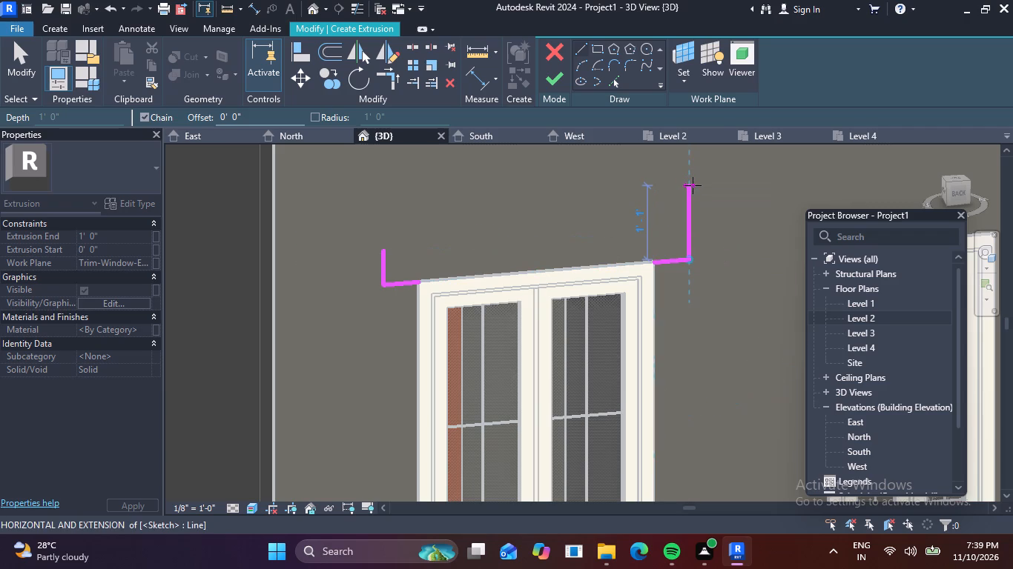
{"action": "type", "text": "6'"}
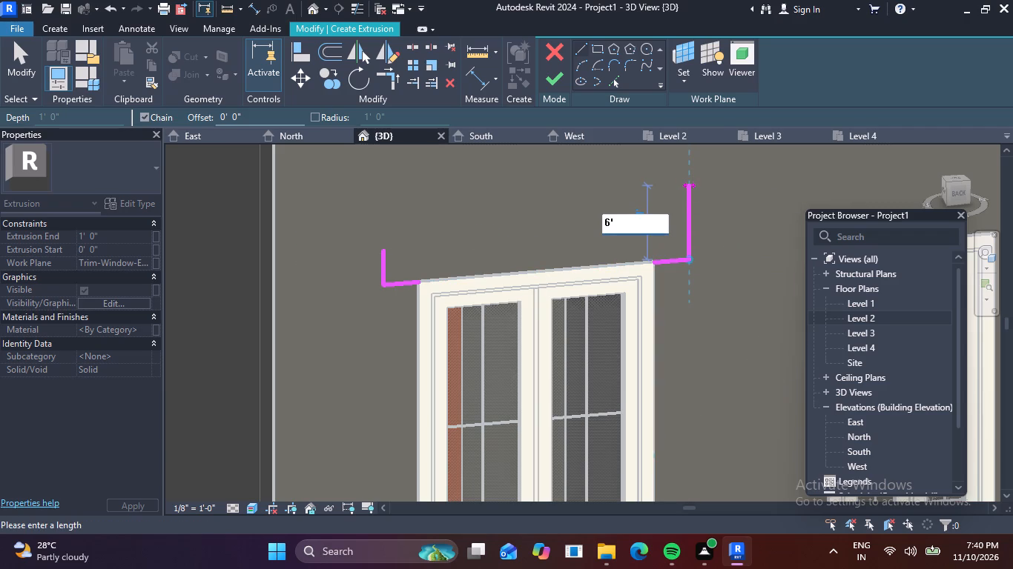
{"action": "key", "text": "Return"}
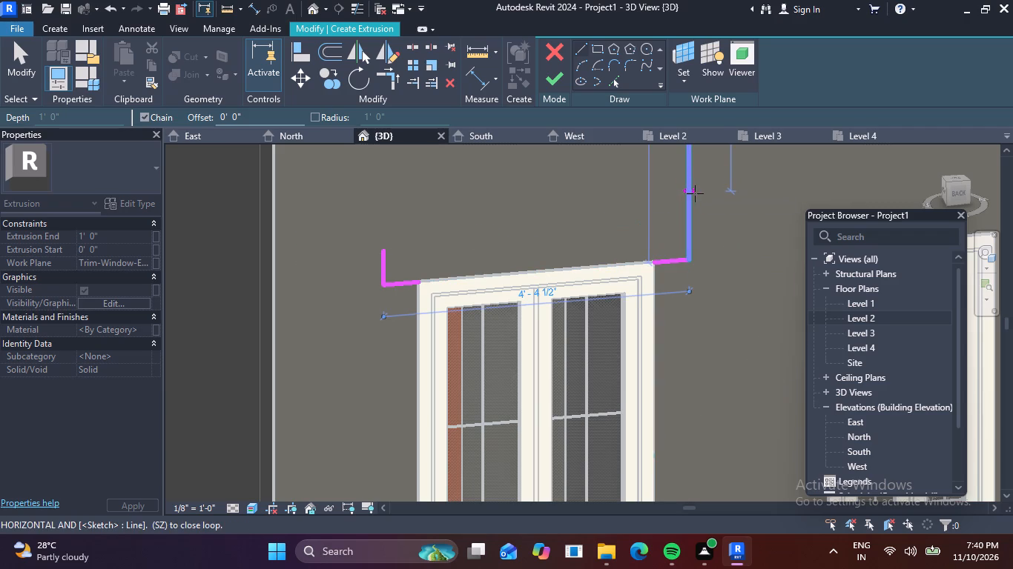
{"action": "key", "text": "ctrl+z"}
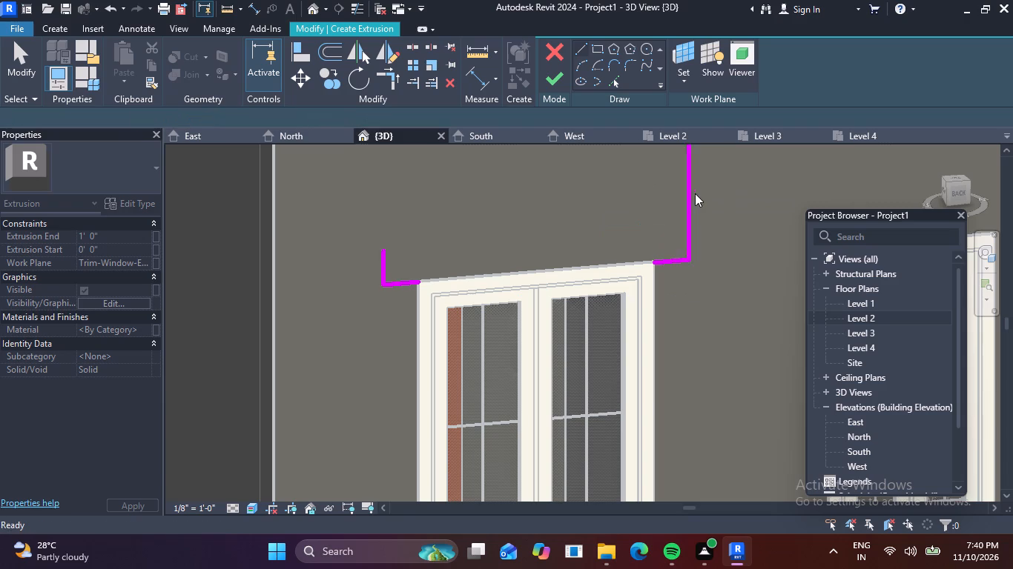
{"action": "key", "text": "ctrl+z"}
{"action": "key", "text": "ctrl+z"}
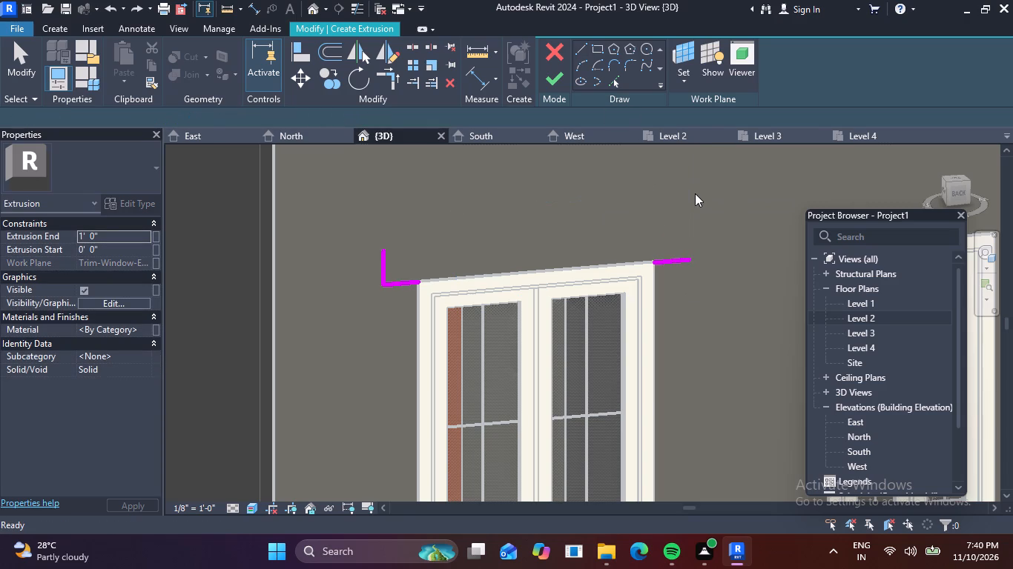
Sketch a 6" line outward from the trim's top right corner, continued by a 6" vertical line upward.
{"action": "left_click", "coordinate": [581, 48]}
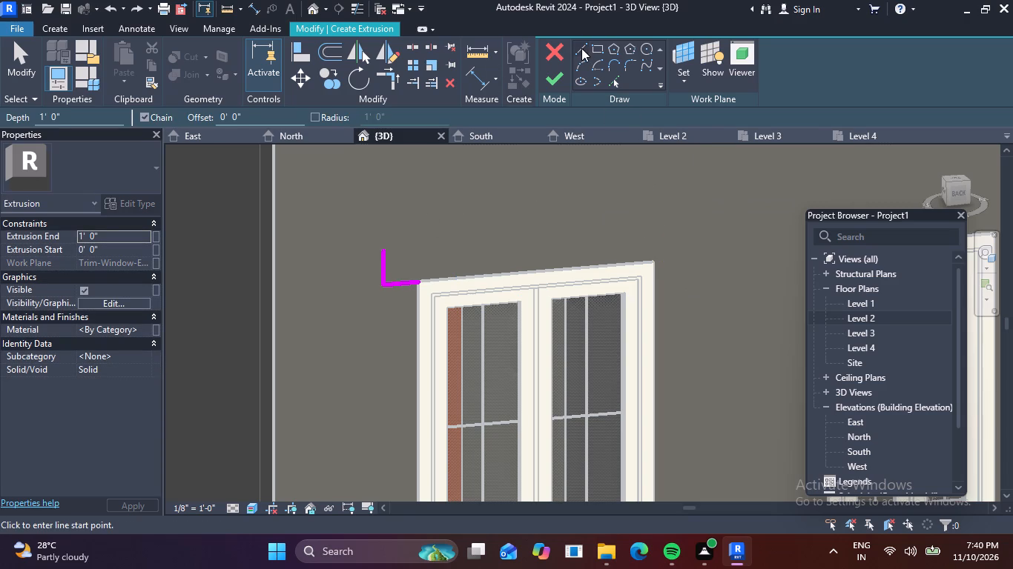
{"action": "left_click", "coordinate": [651, 259]}
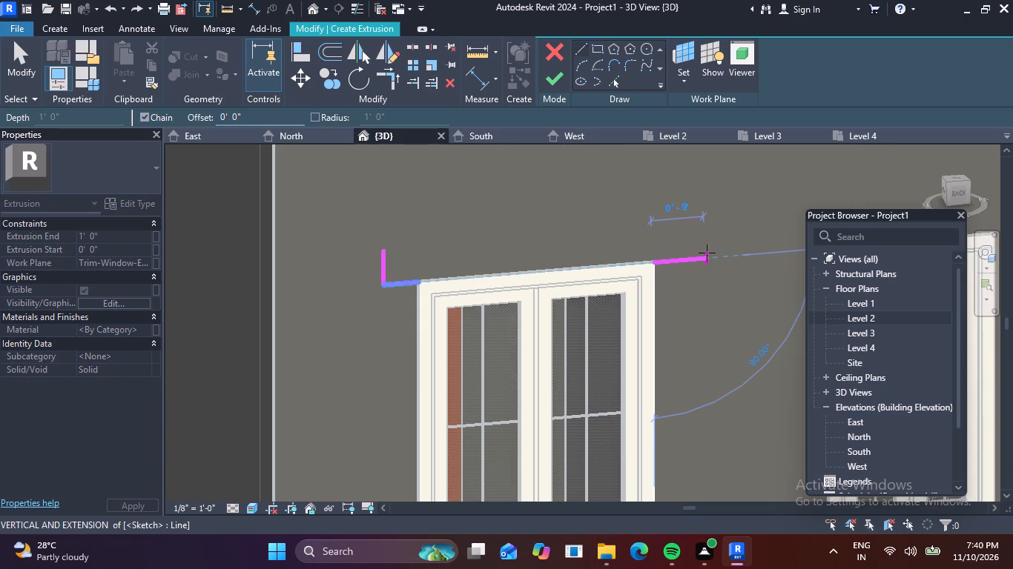
{"action": "type", "text": "6\""}
{"action": "key", "text": "Return"}
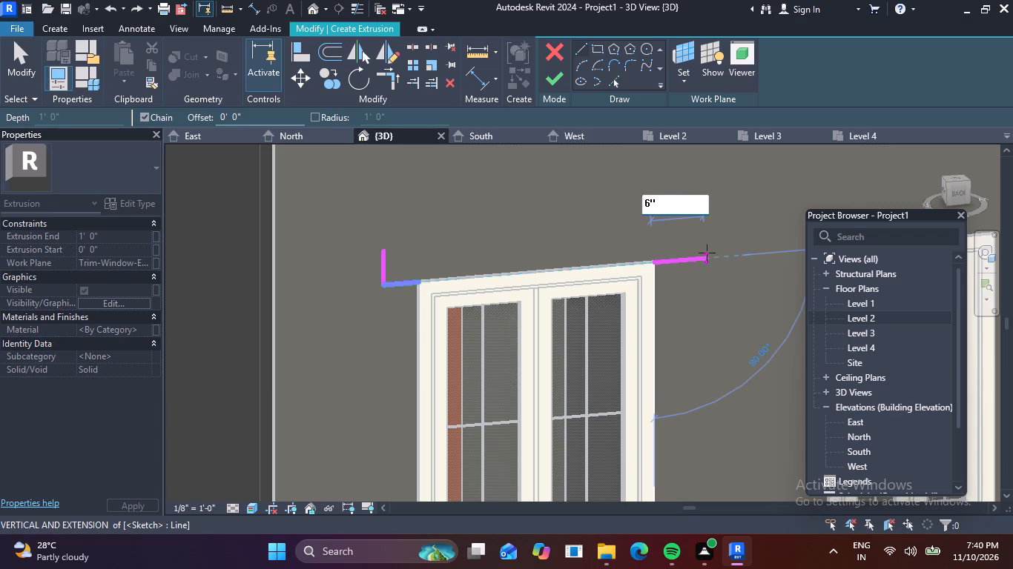
{"action": "type", "text": "6\""}
{"action": "key", "text": "Return"}
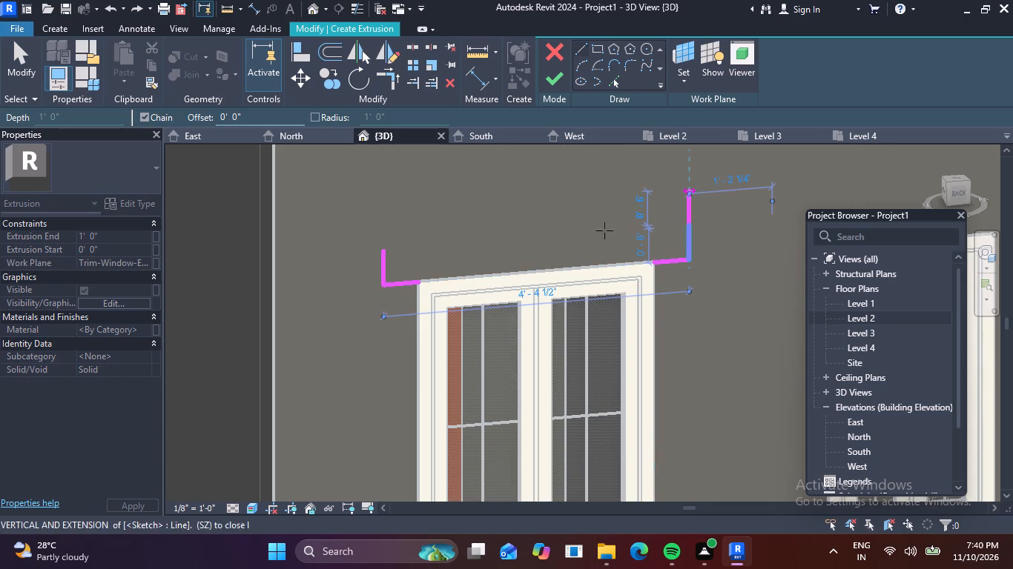
Close the canopy profile with a top edge and a bottom edge along the window head, and finish the extrusion sketch.
{"action": "left_click", "coordinate": [383, 256]}
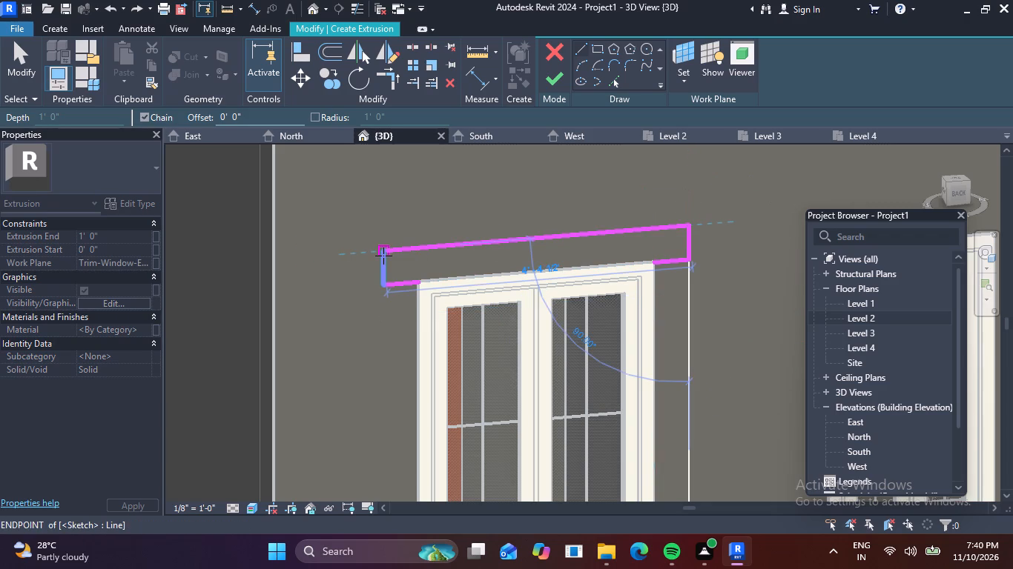
{"action": "left_click", "coordinate": [417, 280]}
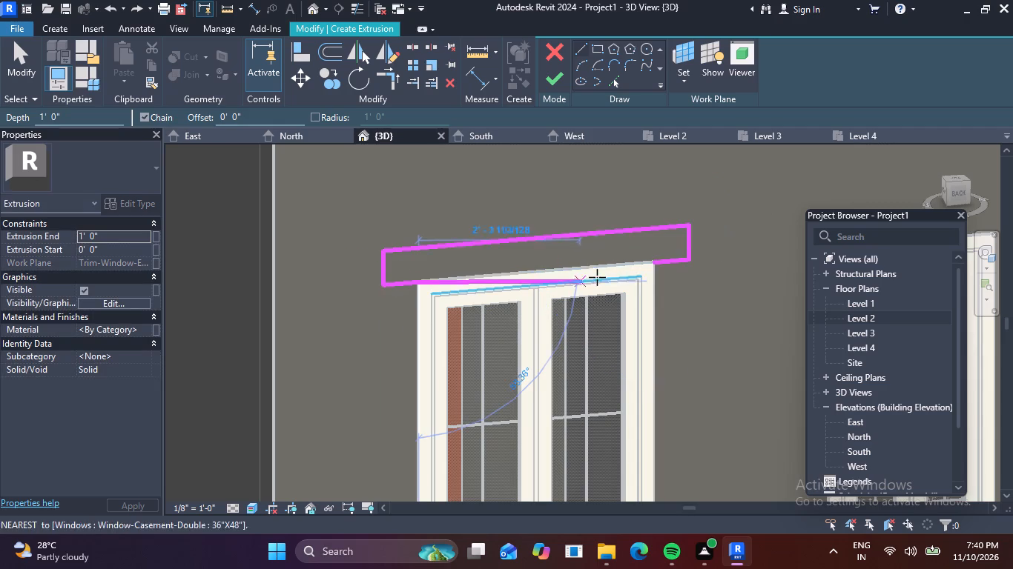
{"action": "left_click", "coordinate": [654, 262]}
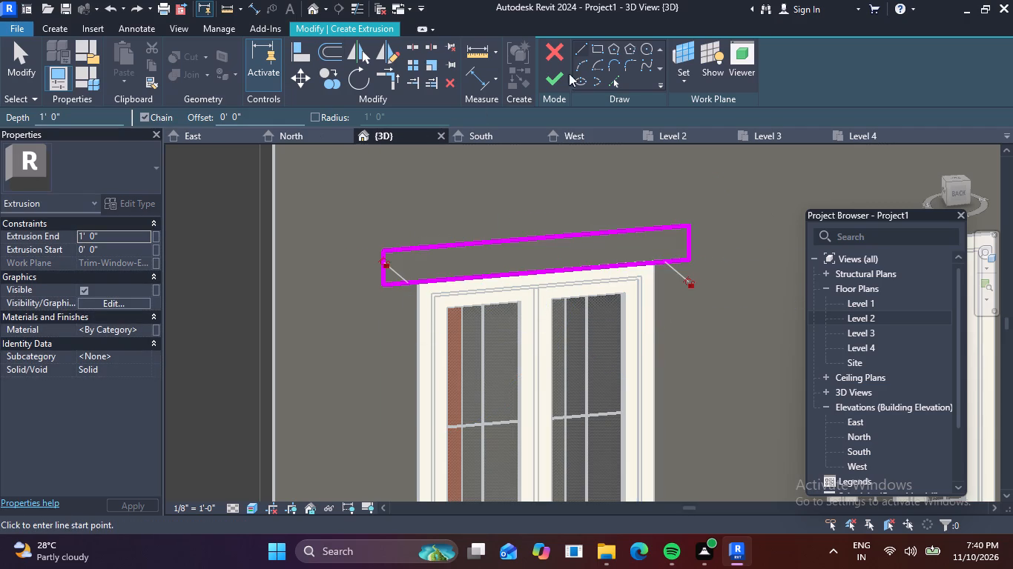
{"action": "left_click", "coordinate": [550, 87]}
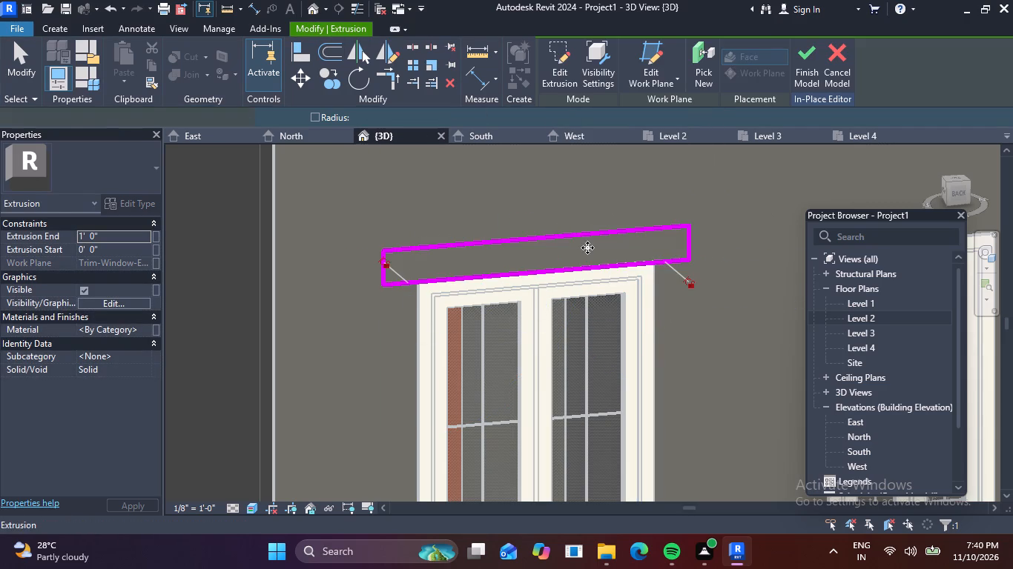
Set the canopy's Extrusion End to 3' and deselect it.
{"action": "left_click", "coordinate": [111, 239]}
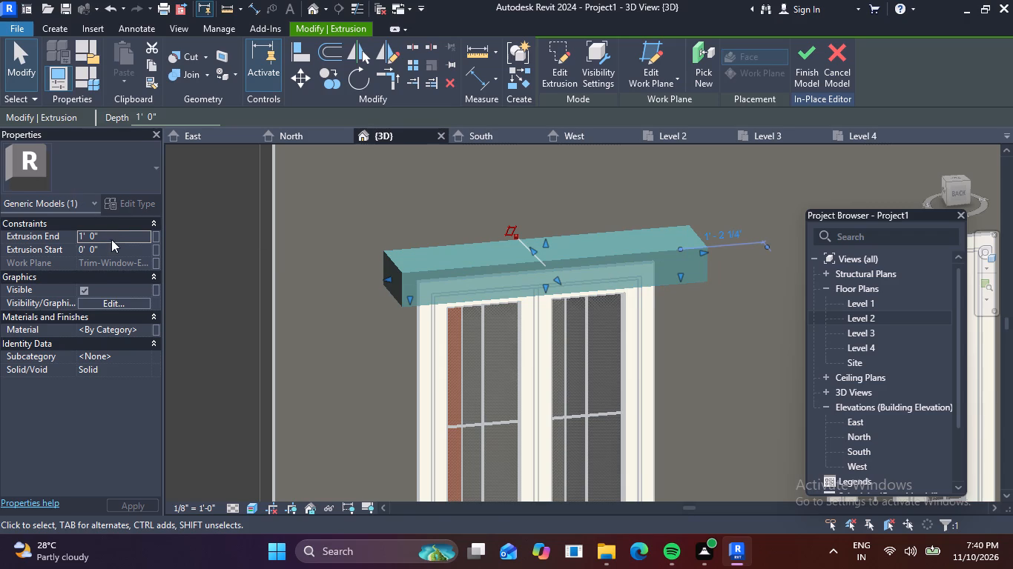
{"action": "key", "text": "BackSpace"}
{"action": "type", "text": "3'"}
{"action": "key", "text": "Return"}
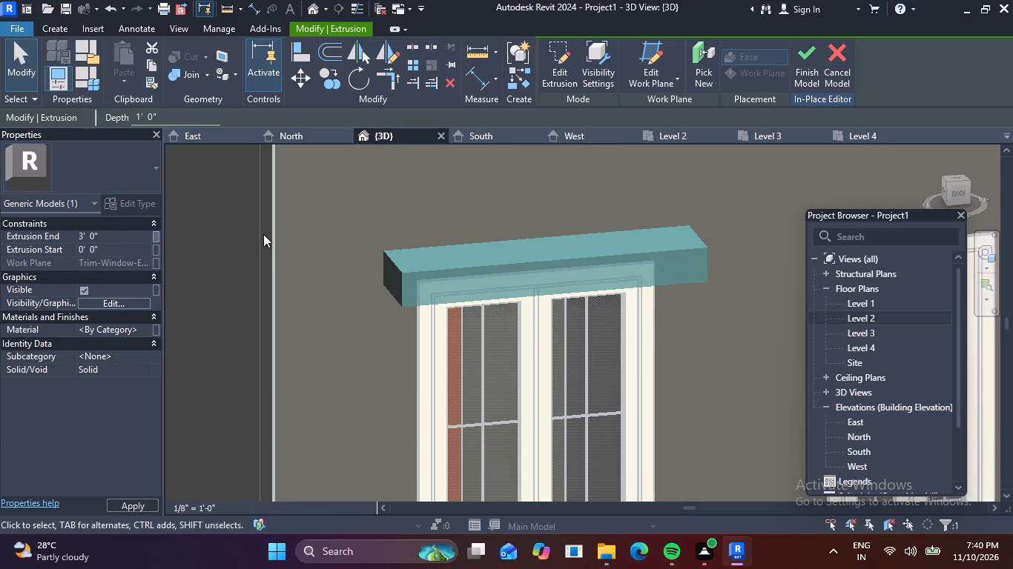
{"action": "scroll", "coordinate": [444, 206], "scroll_direction": "down", "scroll_amount": 1}
{"action": "scroll", "coordinate": [610, 197], "scroll_direction": "down", "scroll_amount": 1}
{"action": "middle_click_drag", "start_coordinate": [594, 205], "coordinate": [440, 217]}
{"action": "key", "text": "Escape"}
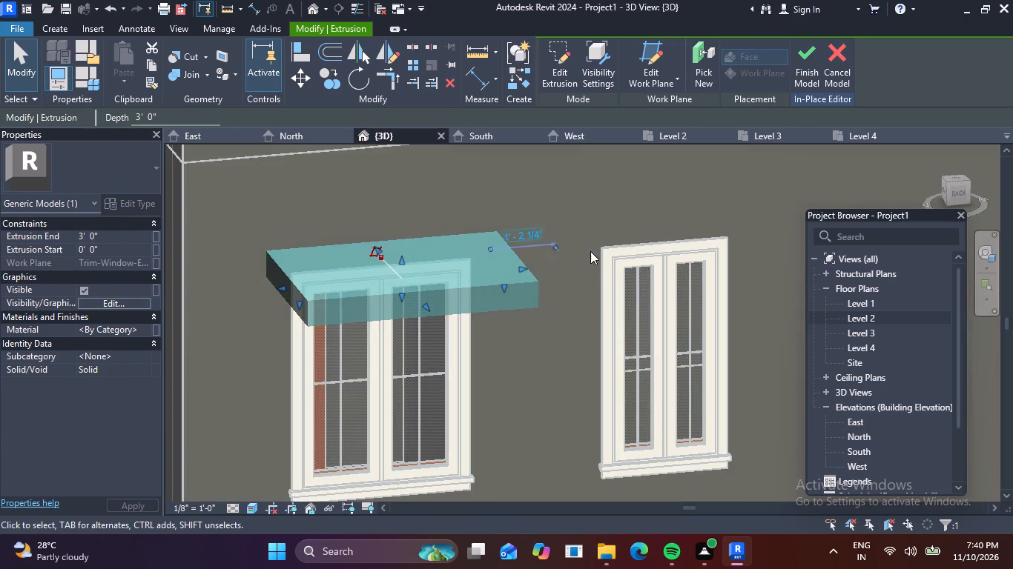
Start a new extrusion using the exterior trim face of the adjacent, narrower double casement window as its picked work plane.
{"action": "middle_click_drag", "start_coordinate": [589, 281], "coordinate": [459, 302]}
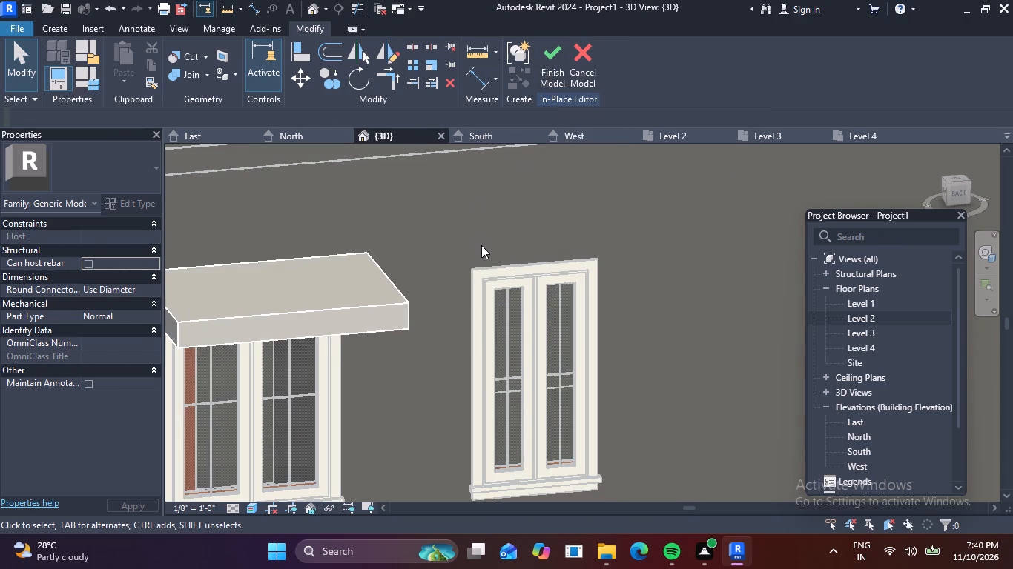
{"action": "scroll", "coordinate": [485, 276], "scroll_direction": "up", "scroll_amount": 2}
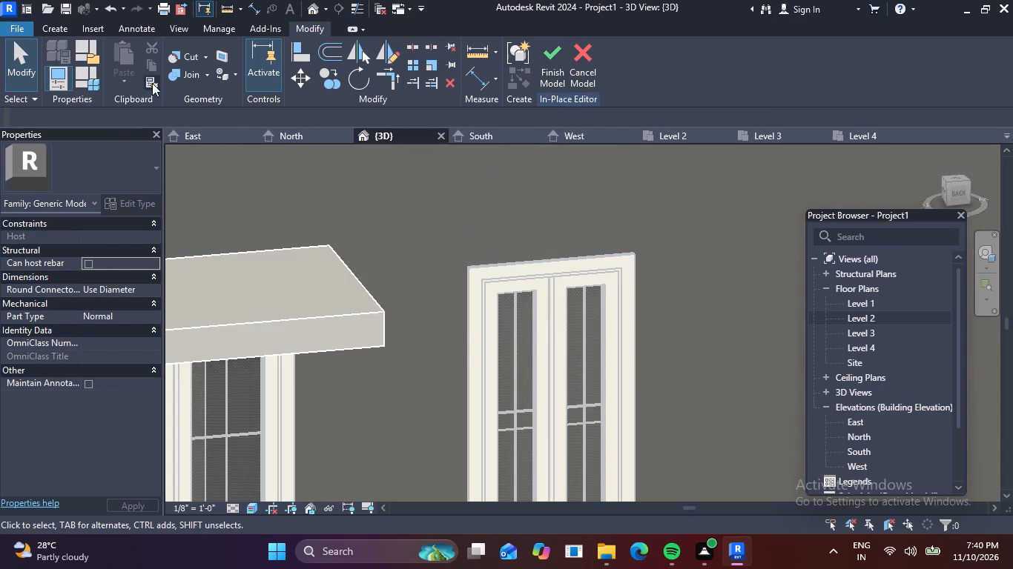
{"action": "left_click", "coordinate": [53, 30]}
{"action": "left_click", "coordinate": [121, 63]}
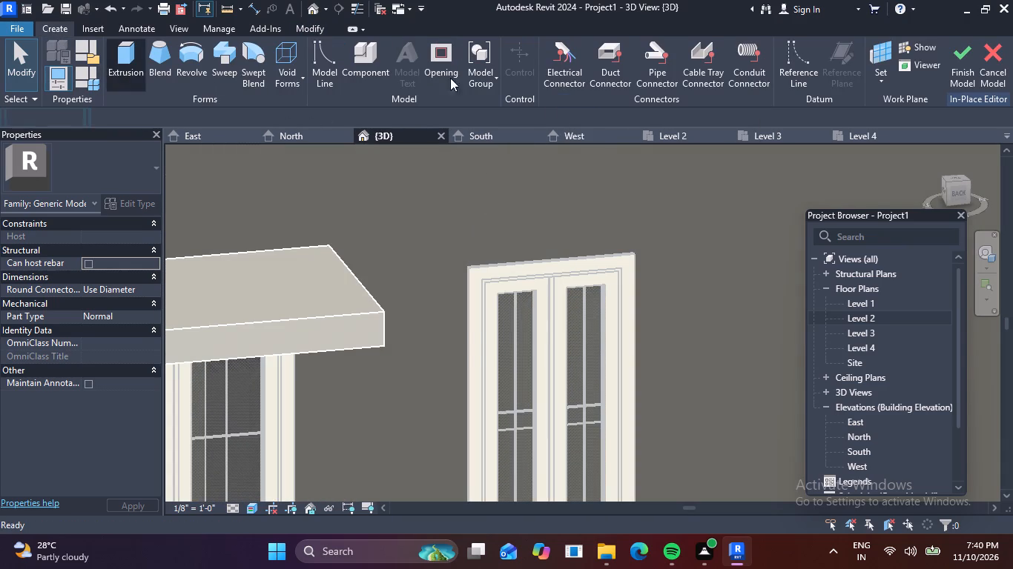
{"action": "left_click", "coordinate": [677, 53]}
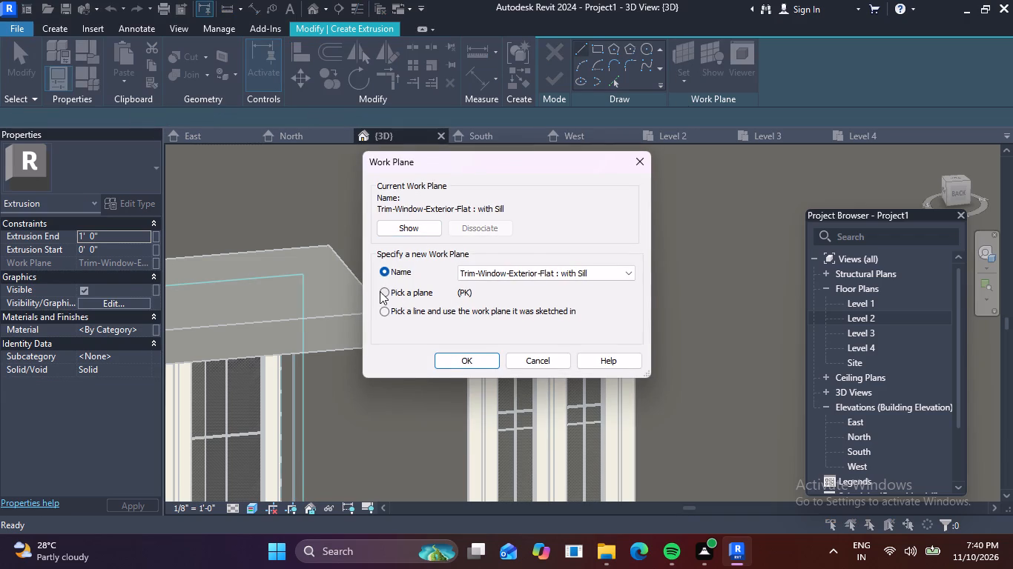
{"action": "left_click", "coordinate": [380, 291]}
{"action": "left_click", "coordinate": [475, 357]}
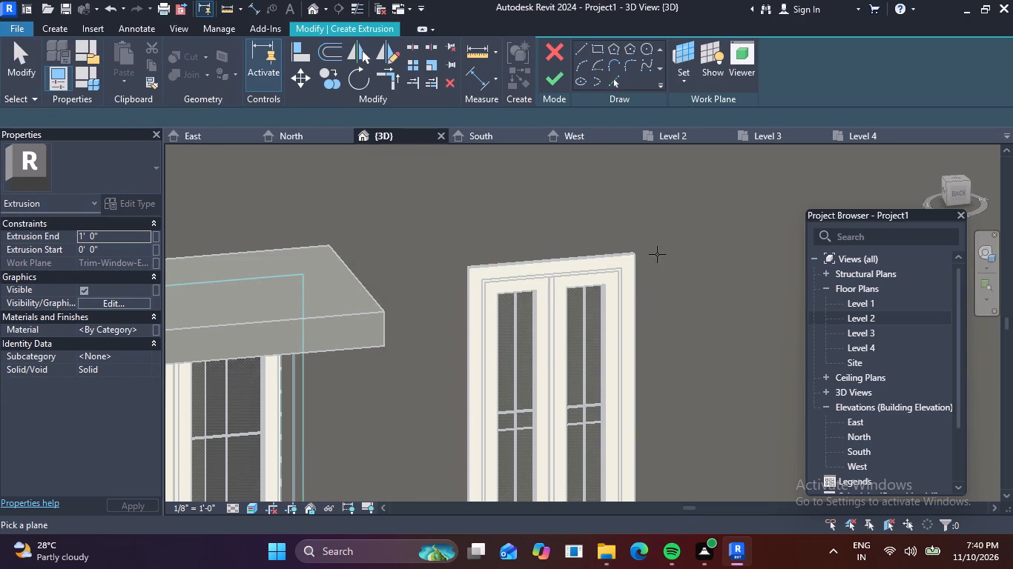
{"action": "scroll", "coordinate": [657, 253], "scroll_direction": "up", "scroll_amount": 1}
{"action": "middle_click_drag", "start_coordinate": [629, 238], "coordinate": [435, 236]}
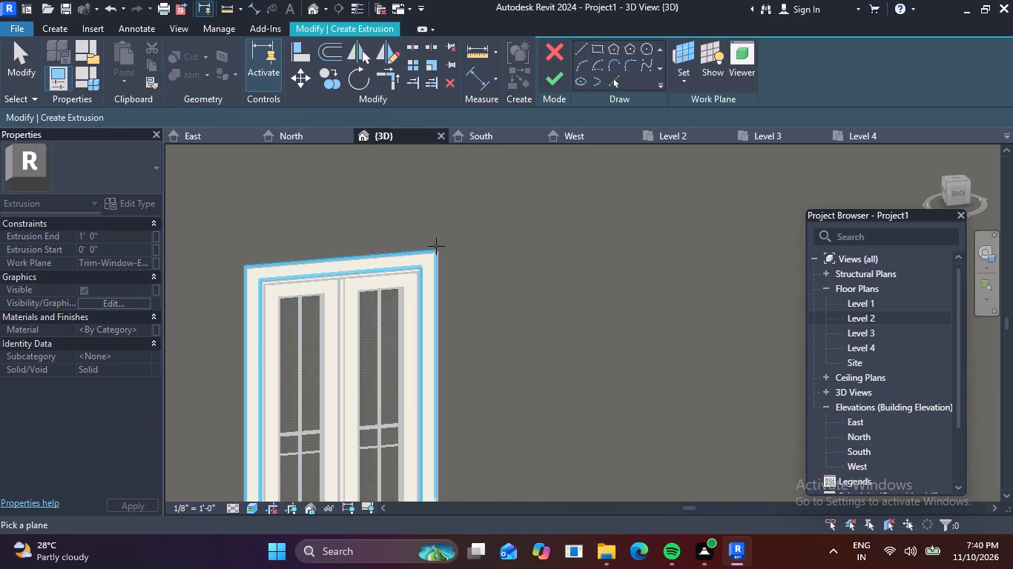
{"action": "left_click", "coordinate": [435, 250]}
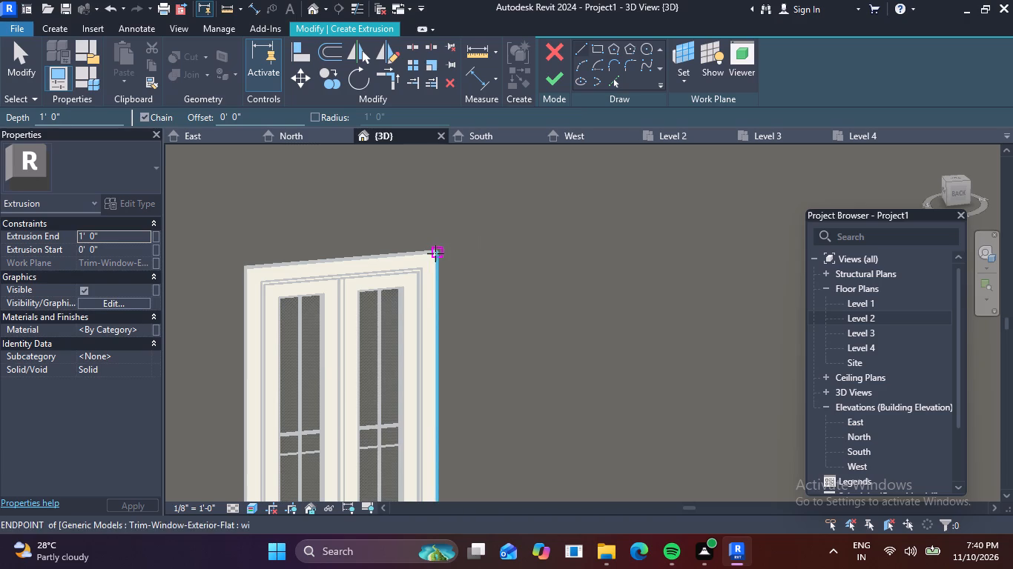
Sketch a 6" line outward from the trim's top right corner, continued by a 6" vertical line upward.
{"action": "left_click", "coordinate": [433, 253]}
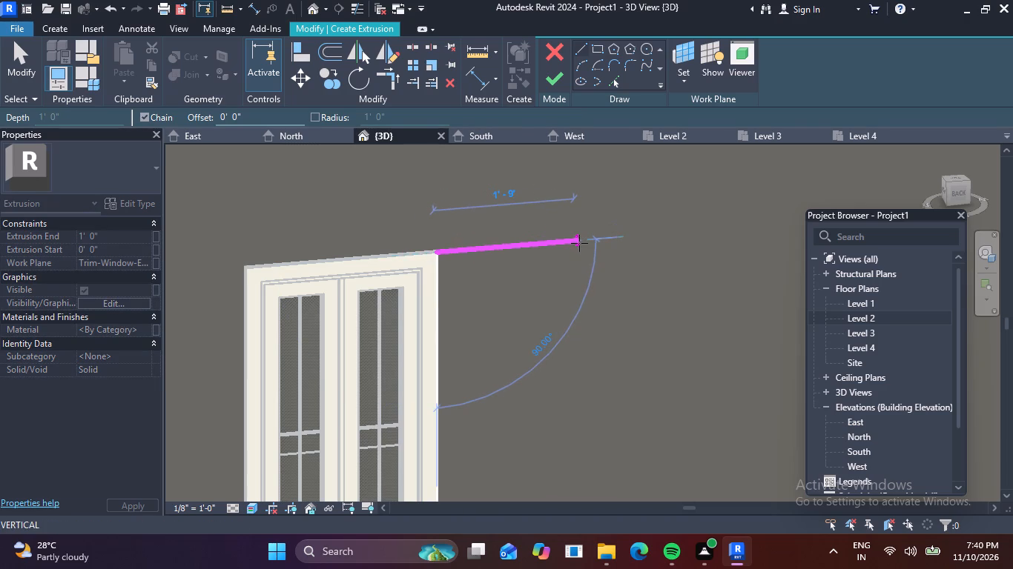
{"action": "type", "text": "6\""}
{"action": "key", "text": "Return"}
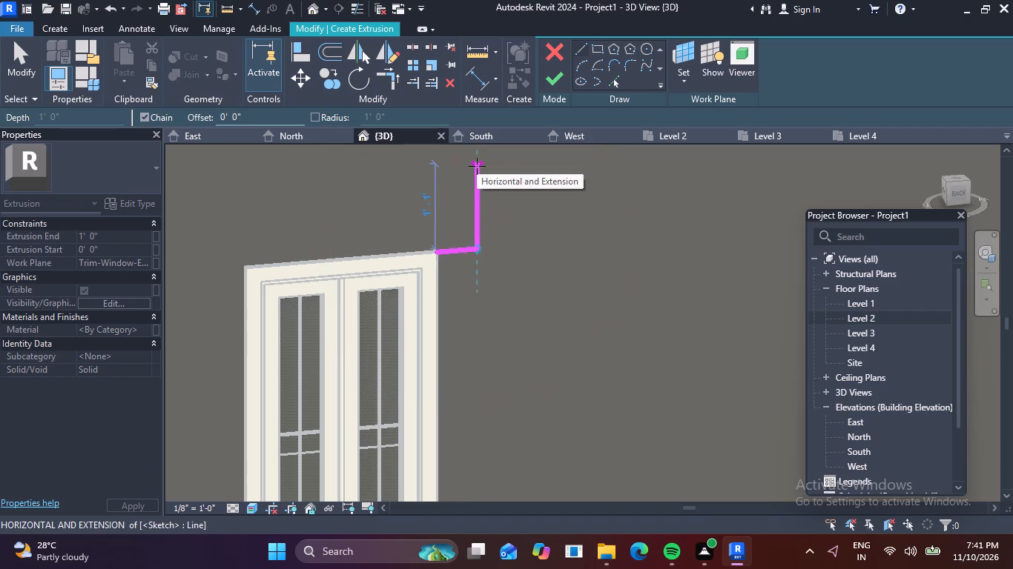
{"action": "key", "text": "6"}
{"action": "key", "text": "shift+quotedbl"}
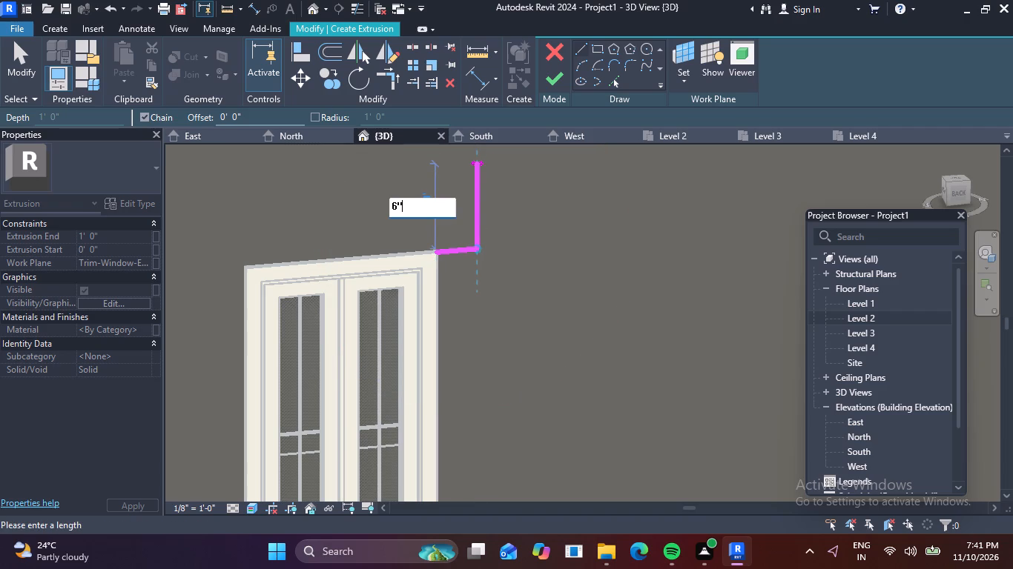
{"action": "key", "text": "Return"}
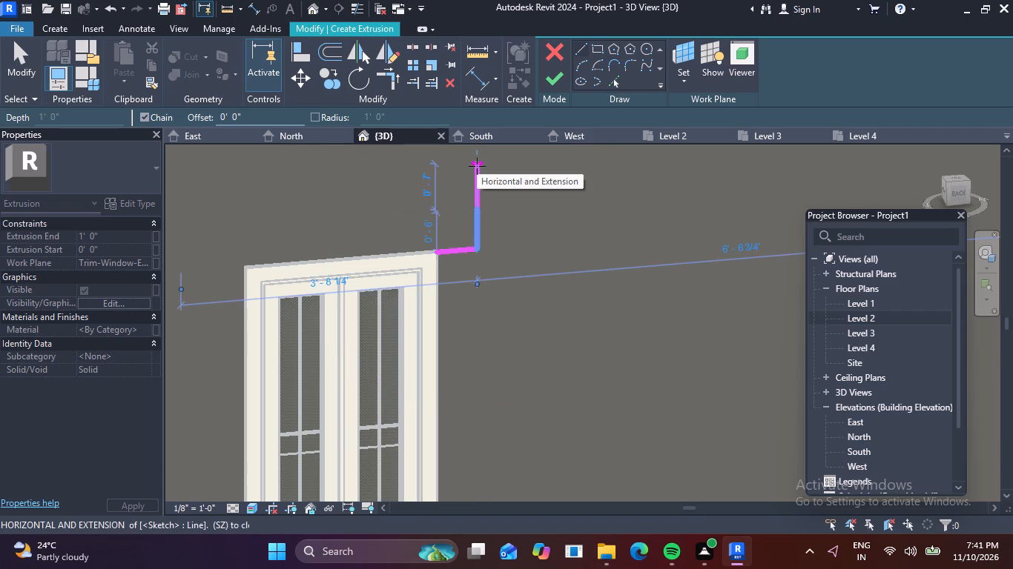
{"action": "key", "text": "Escape"}
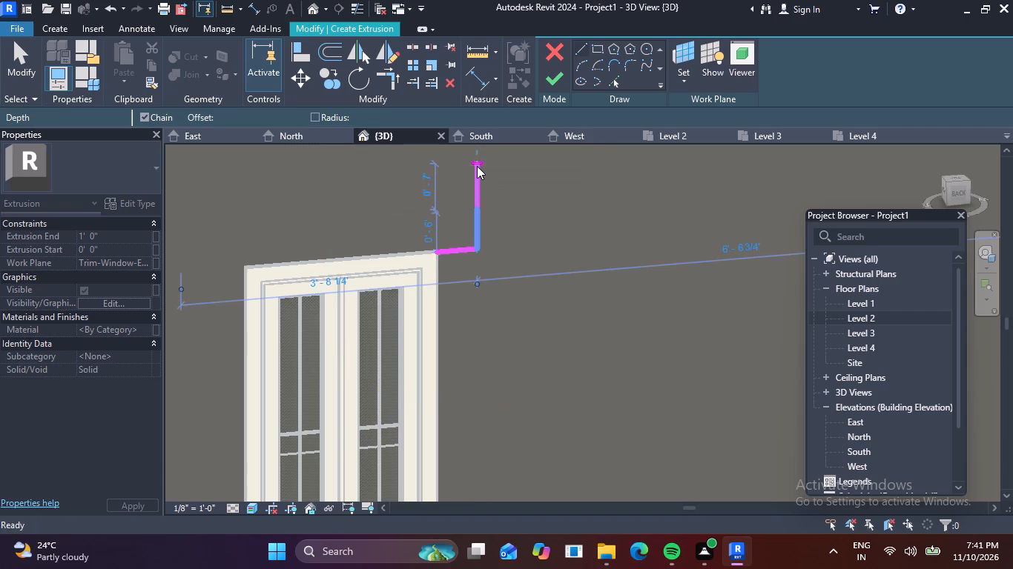
Sketch a 6" line outward from the trim's top left corner and a 6" vertical line upward, joined by a top edge to the opposite side.
{"action": "left_click", "coordinate": [248, 268]}
{"action": "middle_click_drag", "start_coordinate": [196, 271], "coordinate": [271, 255]}
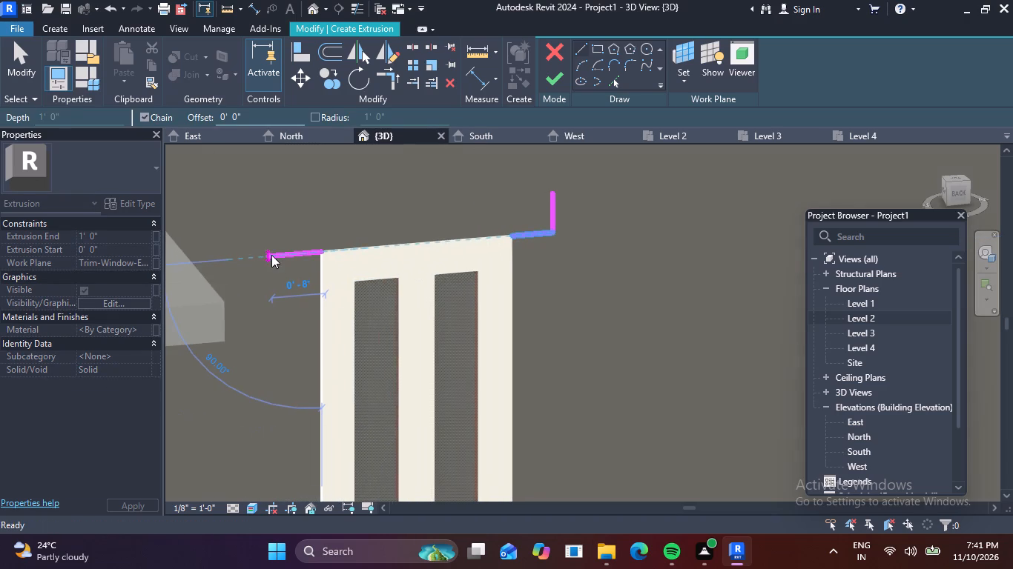
{"action": "key", "text": "6"}
{"action": "key", "text": "shift+quotedbl"}
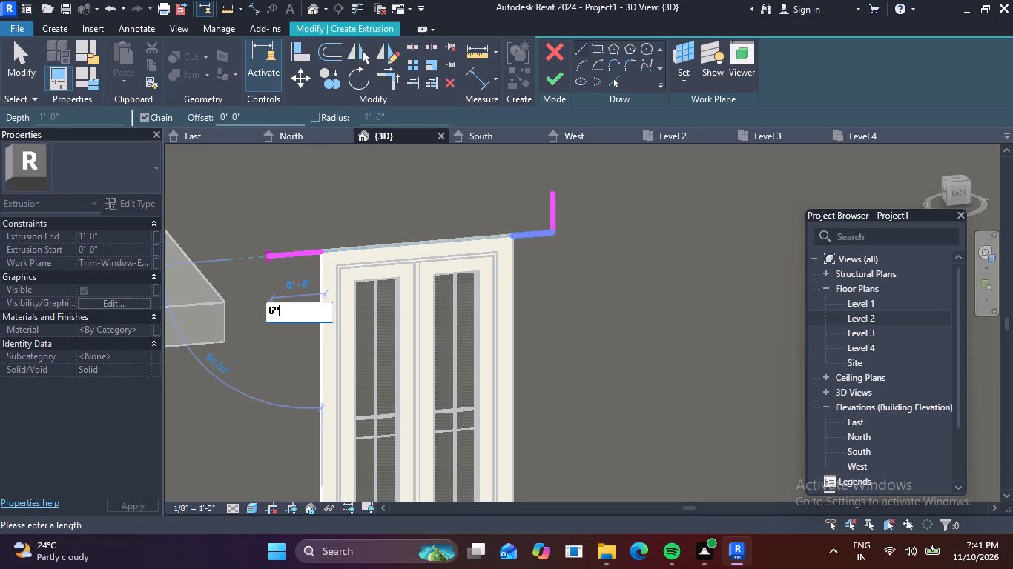
{"action": "key", "text": "Return"}
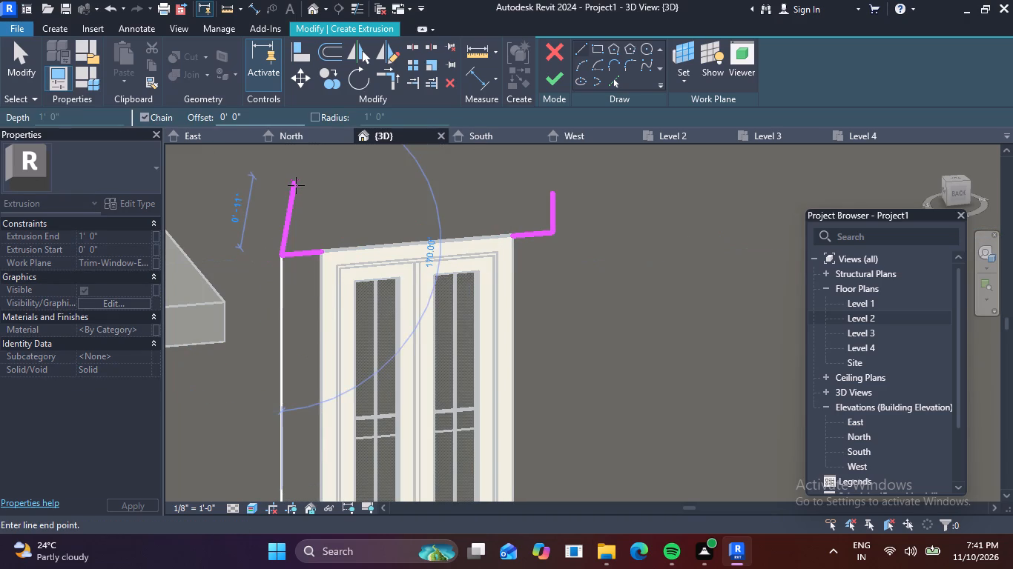
{"action": "type", "text": "6\""}
{"action": "key", "text": "Return"}
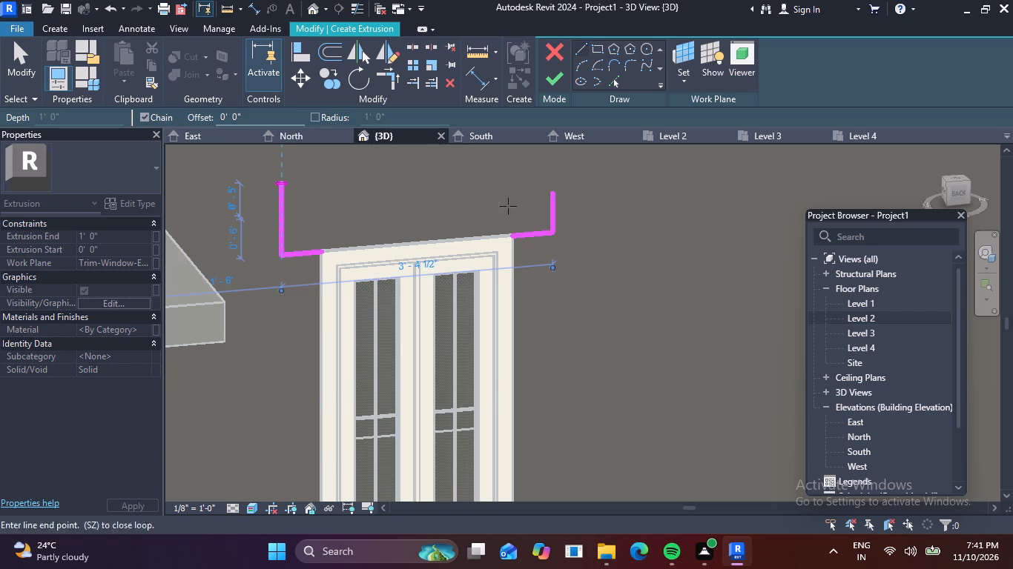
{"action": "left_click", "coordinate": [553, 194]}
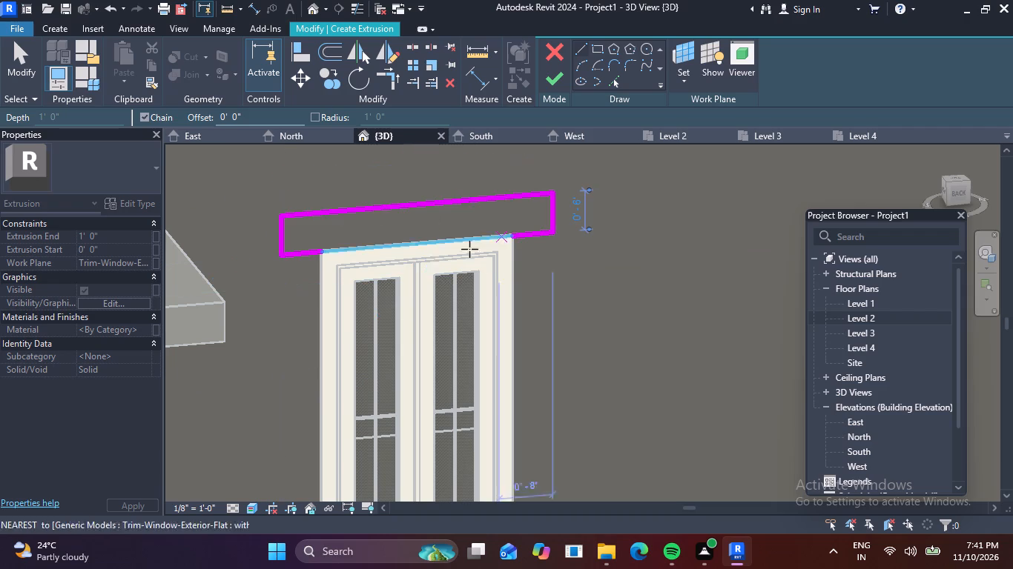
Close the canopy profile with a bottom edge along the window head and finish the extrusion sketch.
{"action": "scroll", "coordinate": [519, 233], "scroll_direction": "up", "scroll_amount": 2}
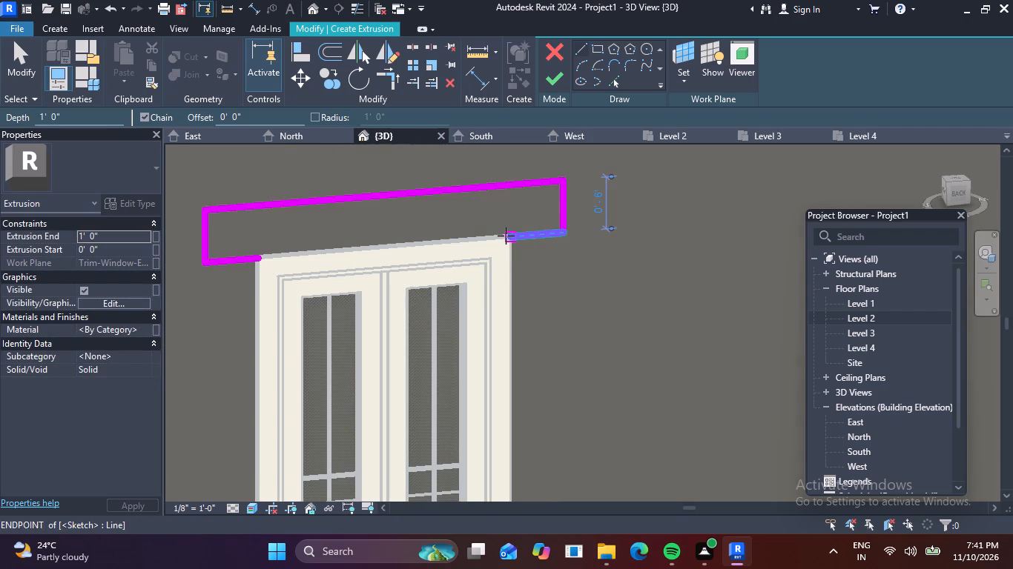
{"action": "left_click", "coordinate": [506, 236]}
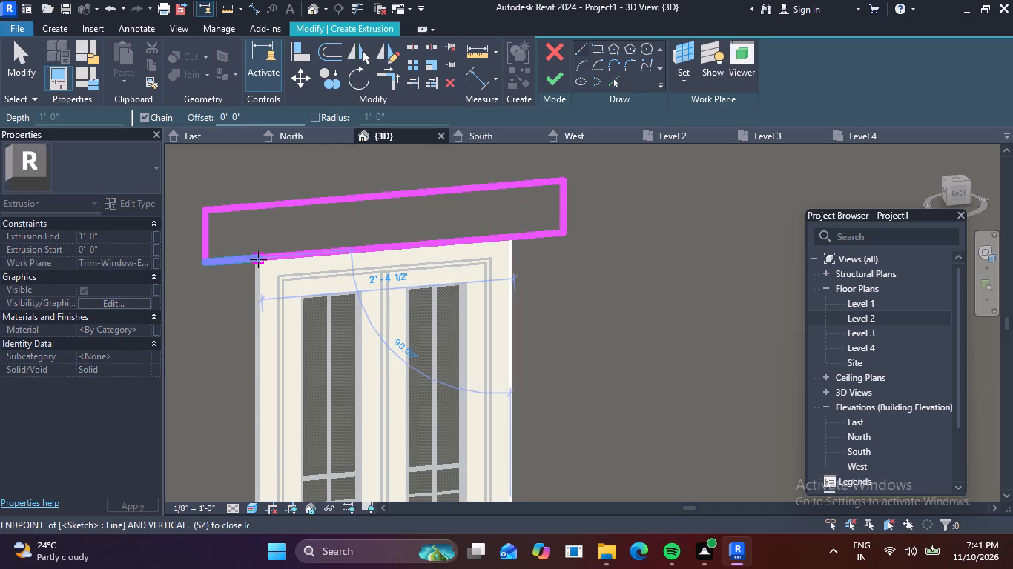
{"action": "left_click", "coordinate": [258, 259]}
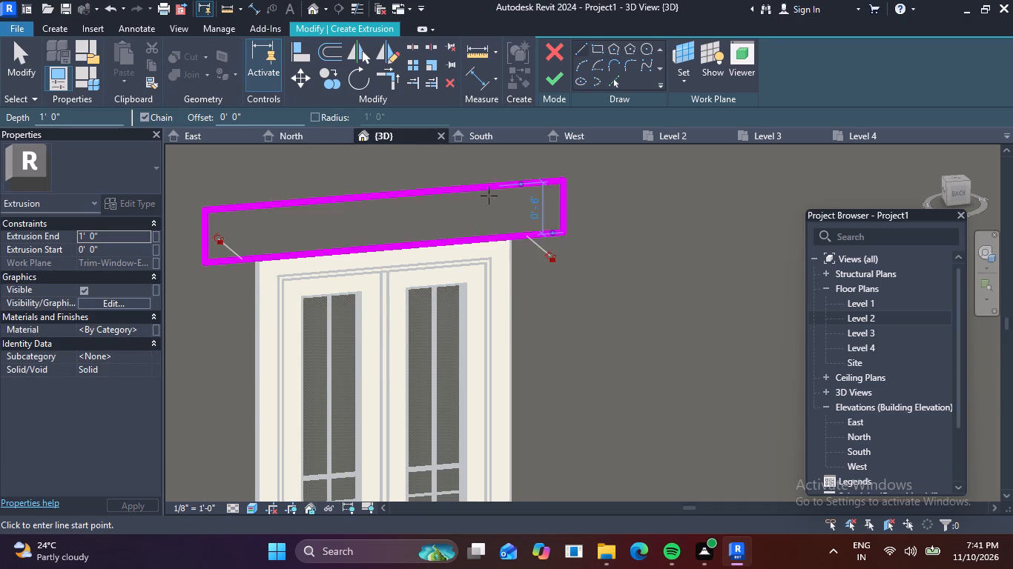
{"action": "left_click", "coordinate": [558, 83]}
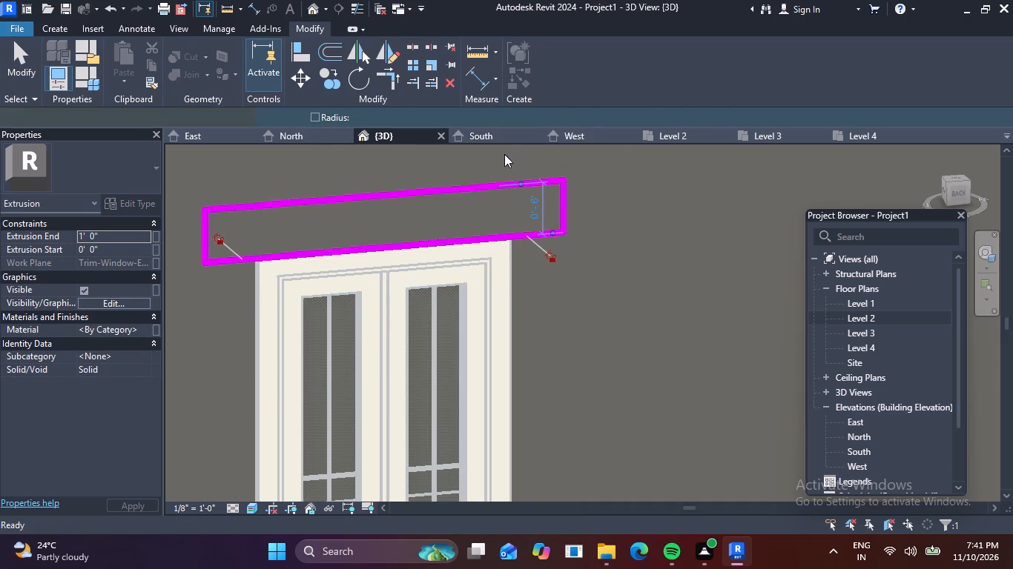
Set the new canopy's Extrusion End to 3' and deselect it.
{"action": "left_click", "coordinate": [131, 232]}
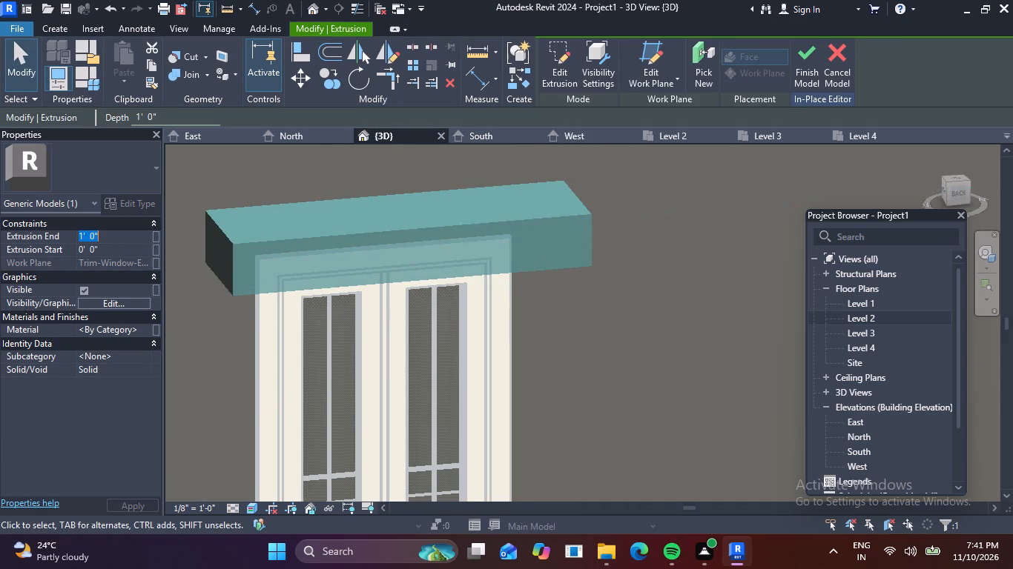
{"action": "key", "text": "BackSpace"}
{"action": "type", "text": "3'"}
{"action": "key", "text": "Return"}
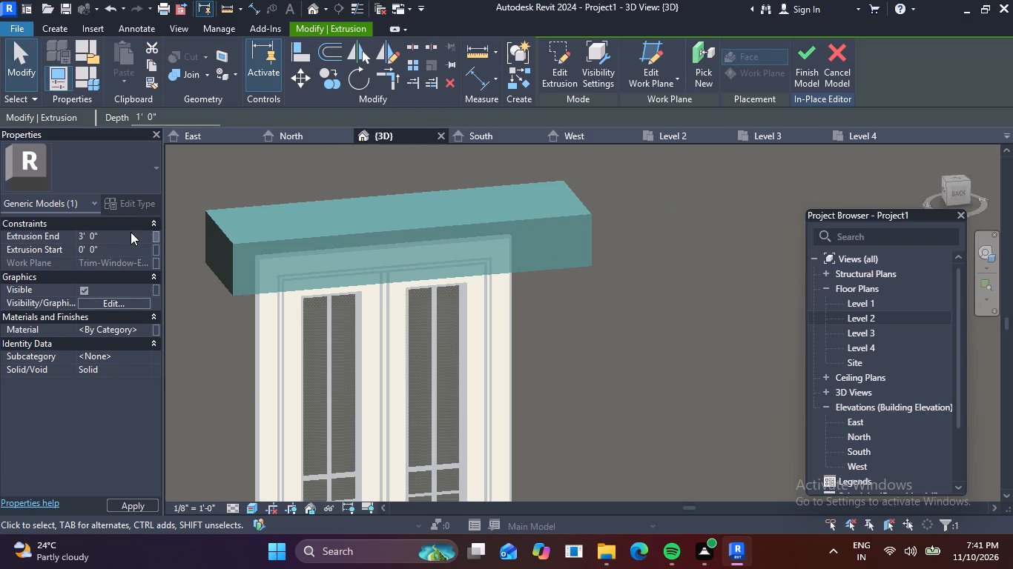
{"action": "scroll", "coordinate": [692, 236], "scroll_direction": "down", "scroll_amount": 3}
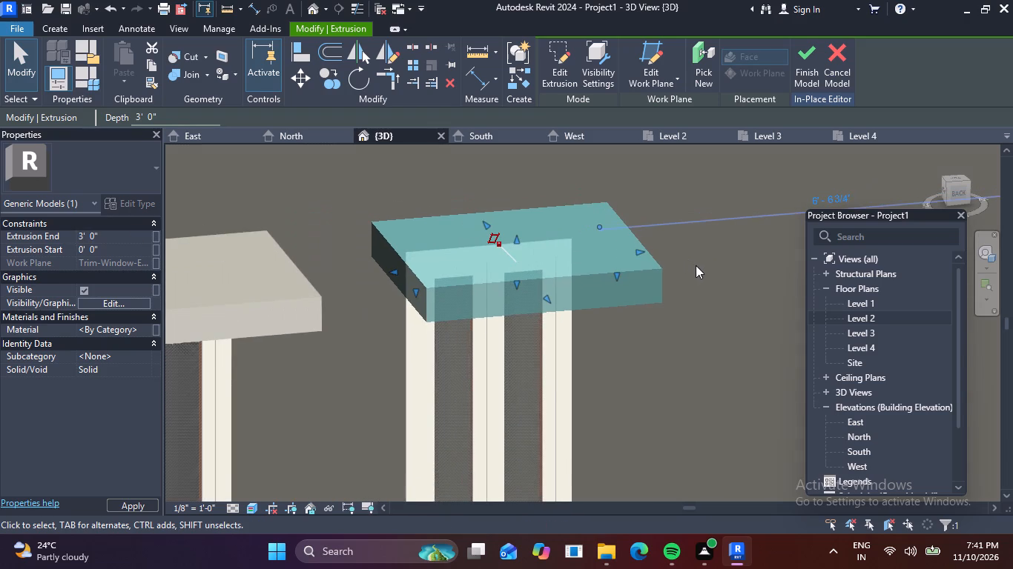
{"action": "key", "text": "Escape"}
Examine the finished canopies along the building's side walls and look over the adjoining balcony facade.
{"action": "scroll", "coordinate": [697, 265], "scroll_direction": "down", "scroll_amount": 11}
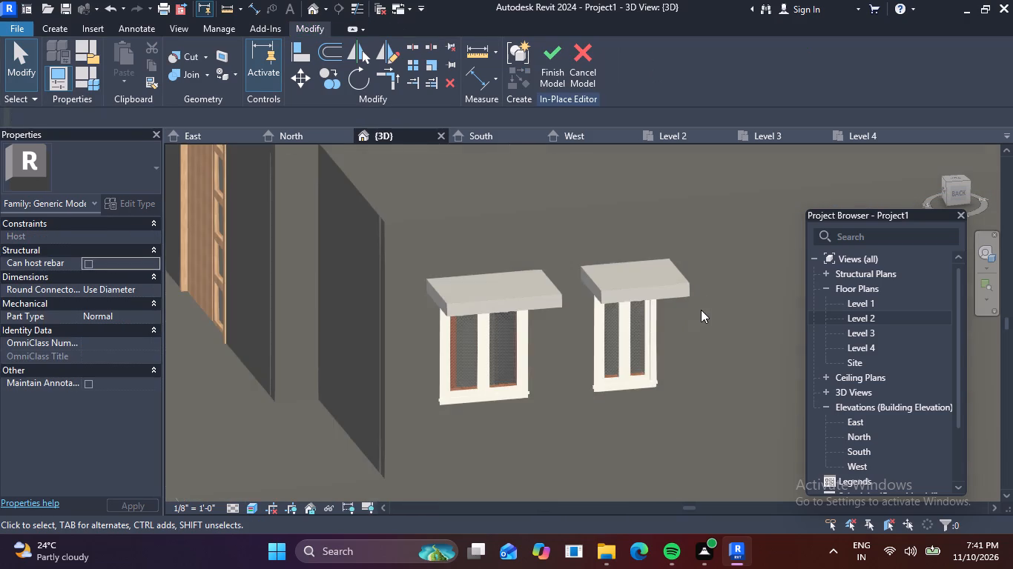
{"action": "middle_click_drag", "start_coordinate": [692, 323], "coordinate": [500, 316]}
{"action": "middle_click_drag", "start_coordinate": [639, 270], "coordinate": [592, 304], "text": "shift"}
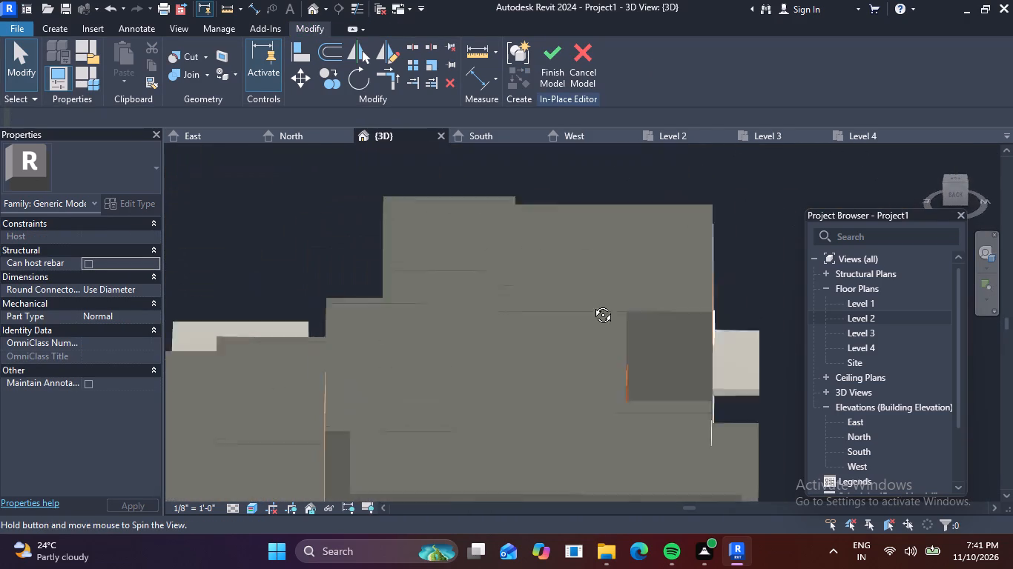
{"action": "middle_click_drag", "start_coordinate": [592, 304], "coordinate": [564, 311], "text": "shift"}
{"action": "scroll", "coordinate": [477, 346], "scroll_direction": "down", "scroll_amount": 1}
{"action": "middle_click_drag", "start_coordinate": [490, 327], "coordinate": [643, 119]}
{"action": "scroll", "coordinate": [581, 290], "scroll_direction": "down", "scroll_amount": 2}
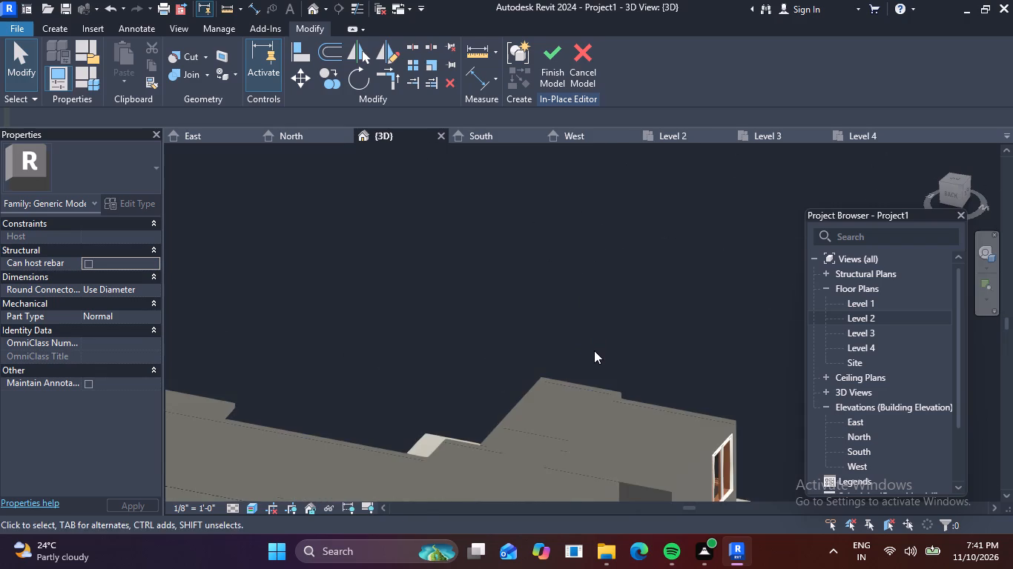
{"action": "middle_click_drag", "start_coordinate": [595, 355], "coordinate": [616, 181]}
{"action": "middle_click_drag", "start_coordinate": [654, 389], "coordinate": [615, 398]}
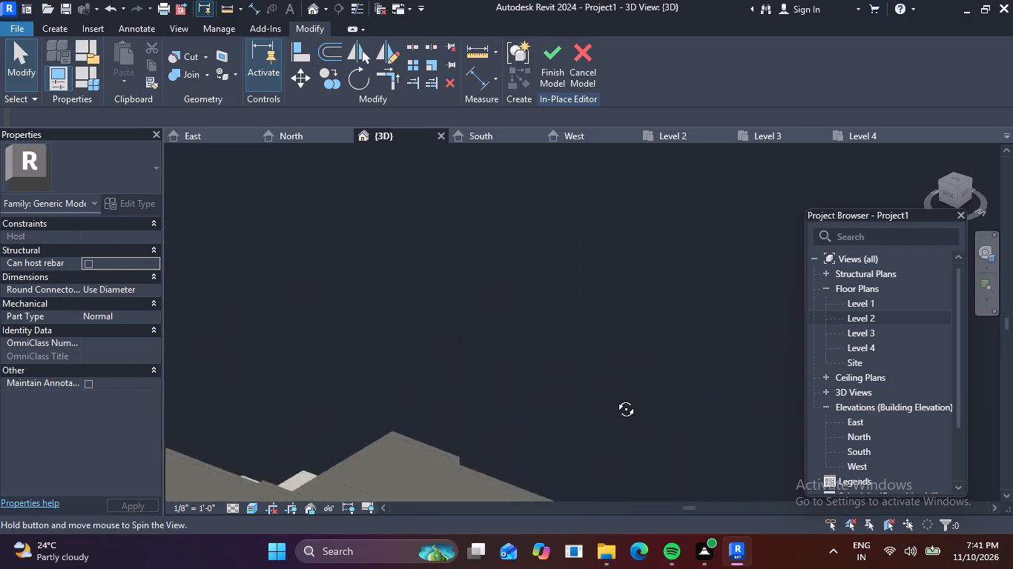
{"action": "middle_click_drag", "start_coordinate": [615, 398], "coordinate": [612, 399]}
{"action": "middle_click_drag", "start_coordinate": [409, 362], "coordinate": [679, 89]}
{"action": "middle_click_drag", "start_coordinate": [463, 357], "coordinate": [607, 164]}
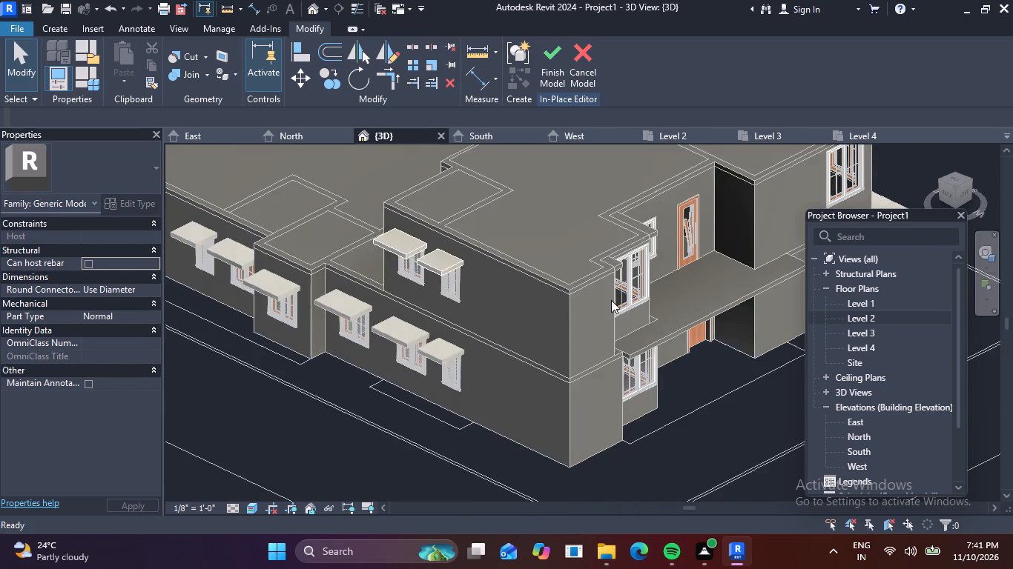
{"action": "middle_click_drag", "start_coordinate": [611, 302], "coordinate": [581, 302], "text": "shift"}
{"action": "middle_click_drag", "start_coordinate": [498, 244], "coordinate": [734, 115]}
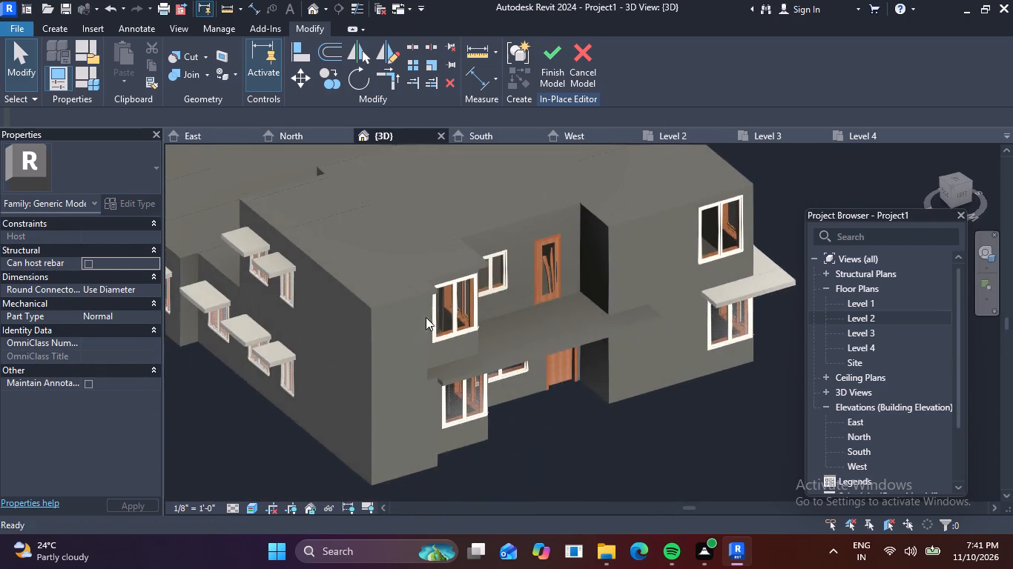
{"action": "middle_click_drag", "start_coordinate": [425, 317], "coordinate": [400, 312], "text": "shift"}
{"action": "middle_click_drag", "start_coordinate": [296, 267], "coordinate": [717, 219]}
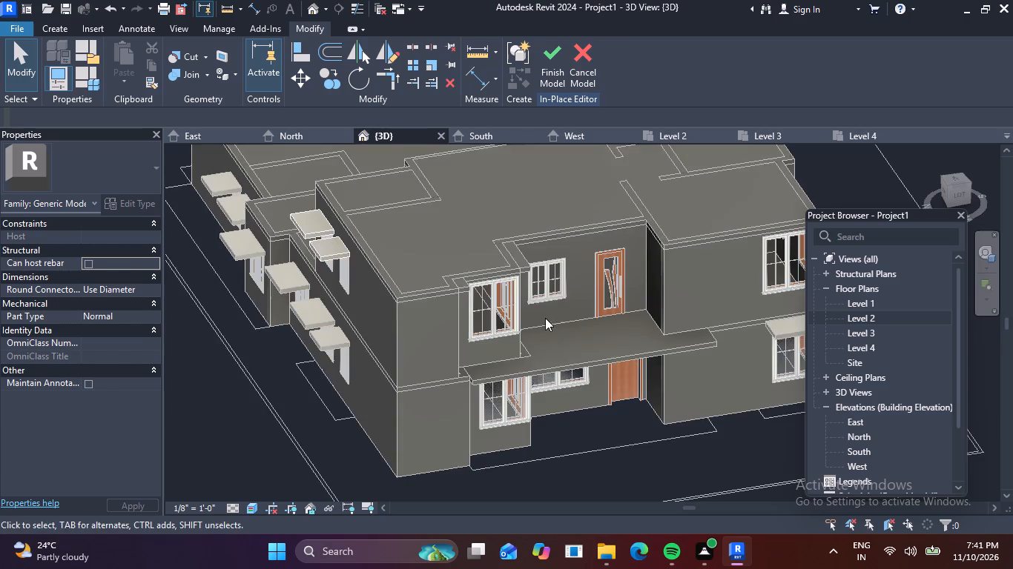
{"action": "middle_click_drag", "start_coordinate": [545, 311], "coordinate": [525, 311], "text": "shift"}
{"action": "middle_click_drag", "start_coordinate": [347, 275], "coordinate": [651, 212]}
Examine the upper-floor double casement windows beside the balcony and the roof slab edge above the corner window.
{"action": "scroll", "coordinate": [459, 252], "scroll_direction": "up", "scroll_amount": 5}
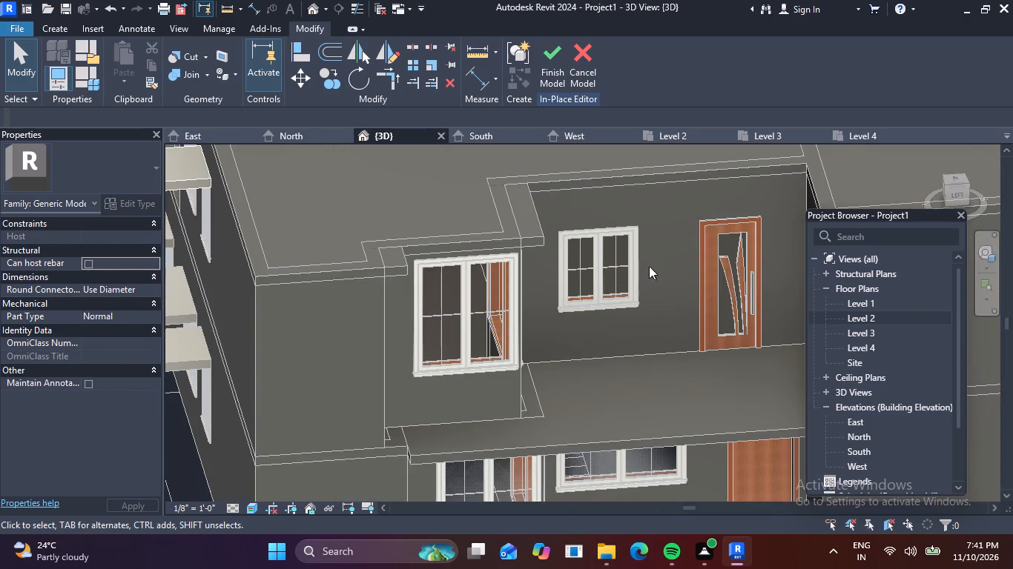
{"action": "scroll", "coordinate": [728, 270], "scroll_direction": "up", "scroll_amount": 3}
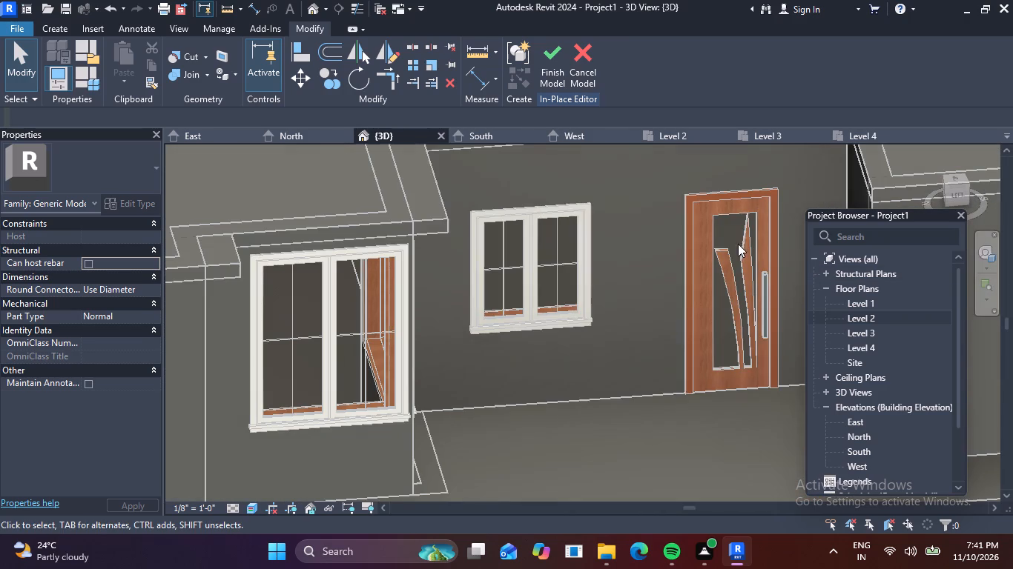
{"action": "scroll", "coordinate": [317, 247], "scroll_direction": "up", "scroll_amount": 3}
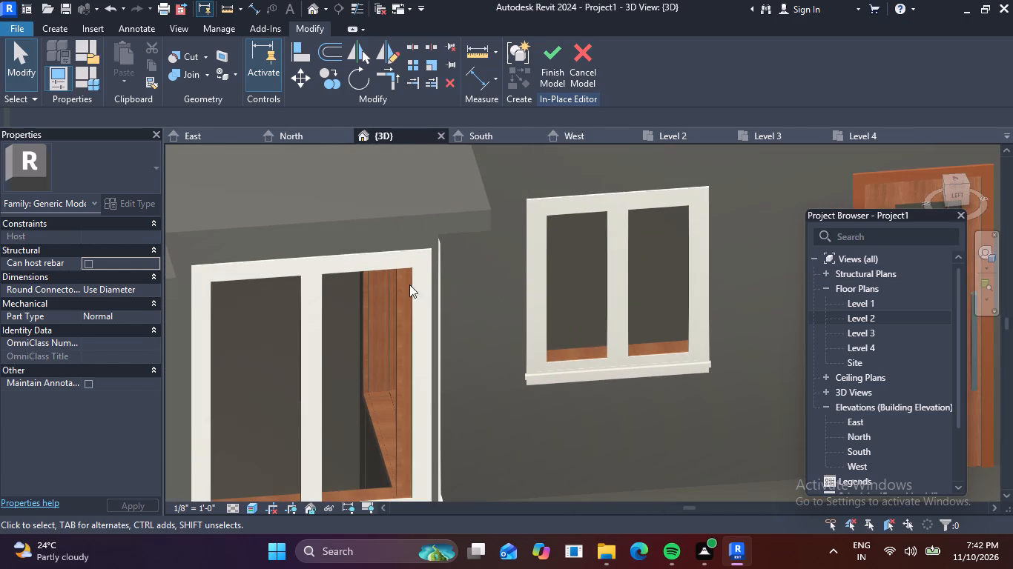
{"action": "scroll", "coordinate": [423, 263], "scroll_direction": "down", "scroll_amount": 4}
{"action": "middle_click_drag", "start_coordinate": [558, 303], "coordinate": [539, 308], "text": "shift"}
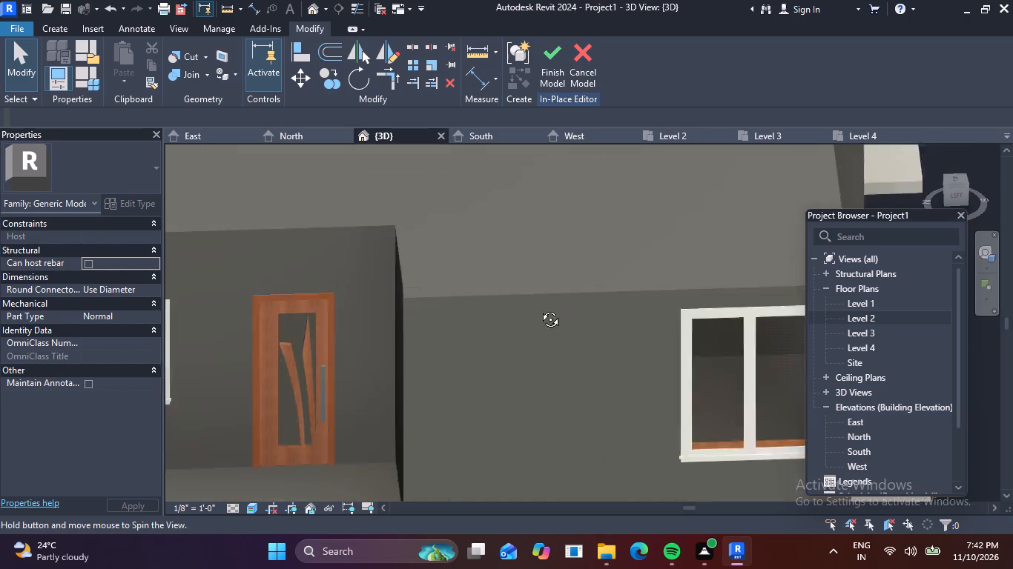
{"action": "middle_click_drag", "start_coordinate": [539, 308], "coordinate": [520, 314], "text": "shift"}
{"action": "scroll", "coordinate": [345, 266], "scroll_direction": "down", "scroll_amount": 2}
{"action": "middle_click_drag", "start_coordinate": [440, 263], "coordinate": [713, 199]}
{"action": "scroll", "coordinate": [446, 216], "scroll_direction": "down", "scroll_amount": 3}
{"action": "middle_click_drag", "start_coordinate": [498, 216], "coordinate": [930, 89]}
{"action": "scroll", "coordinate": [282, 182], "scroll_direction": "up", "scroll_amount": 1}
{"action": "middle_click_drag", "start_coordinate": [282, 182], "coordinate": [413, 182]}
{"action": "middle_click", "coordinate": [413, 182]}
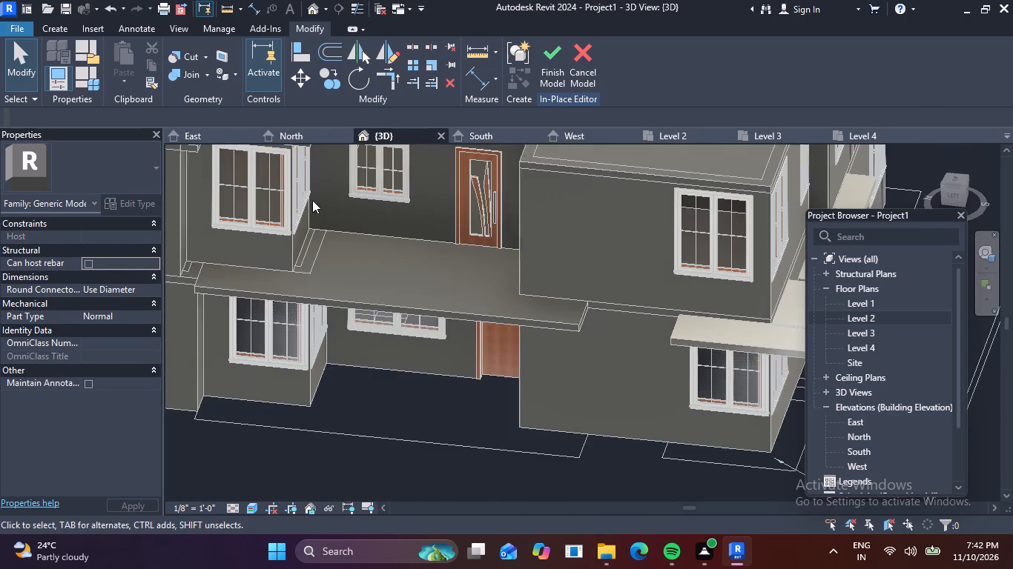
{"action": "middle_click_drag", "start_coordinate": [217, 150], "coordinate": [240, 224]}
{"action": "scroll", "coordinate": [237, 212], "scroll_direction": "up", "scroll_amount": 6}
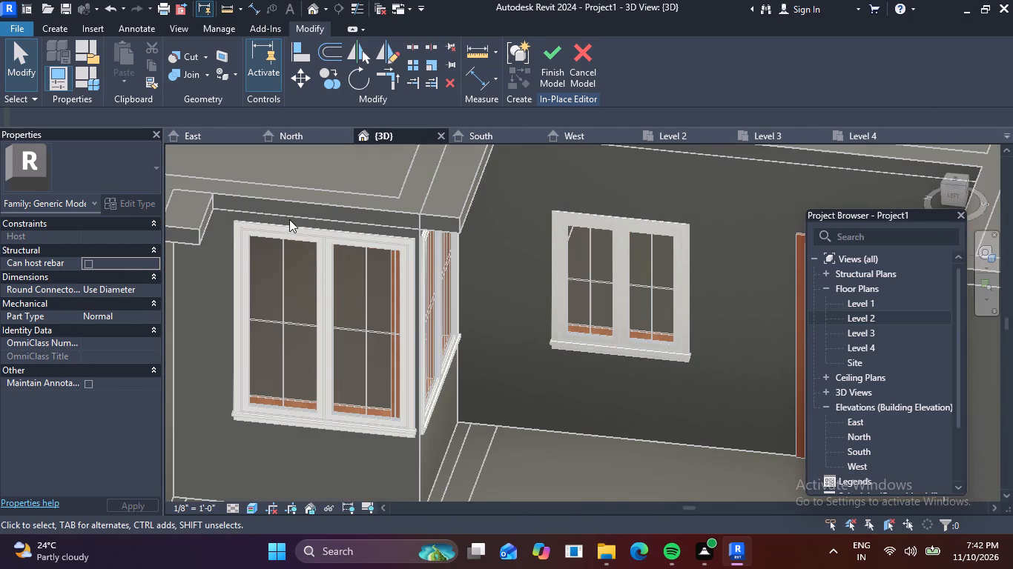
{"action": "scroll", "coordinate": [221, 250], "scroll_direction": "down", "scroll_amount": 2}
{"action": "middle_click_drag", "start_coordinate": [258, 254], "coordinate": [443, 220]}
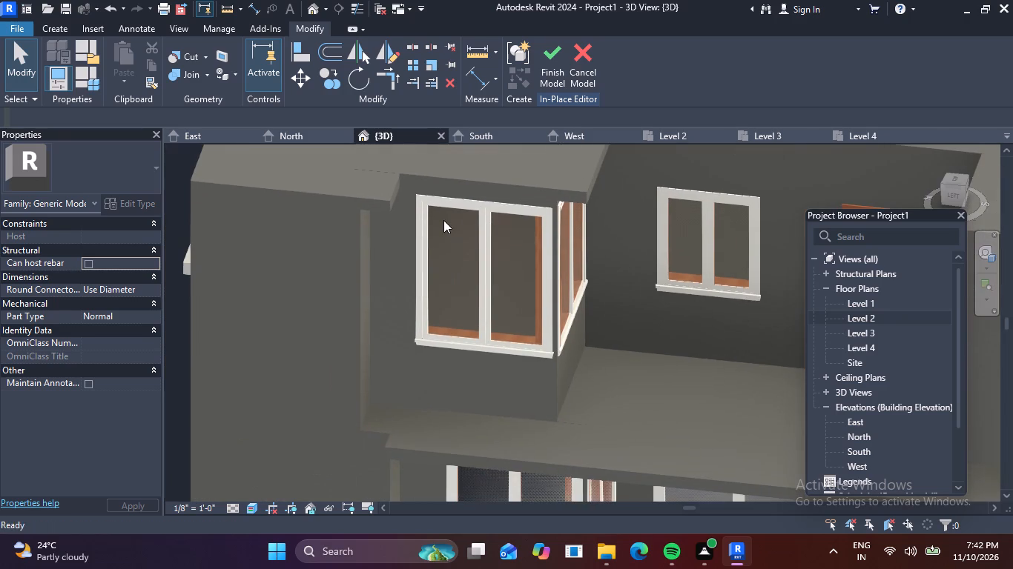
{"action": "scroll", "coordinate": [356, 231], "scroll_direction": "up", "scroll_amount": 3}
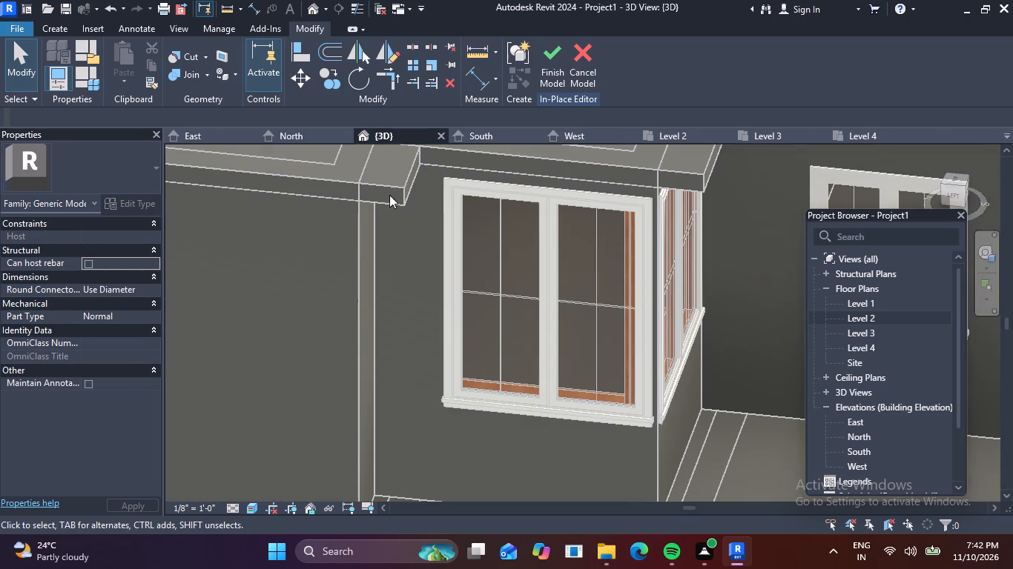
{"action": "scroll", "coordinate": [392, 219], "scroll_direction": "down", "scroll_amount": 4}
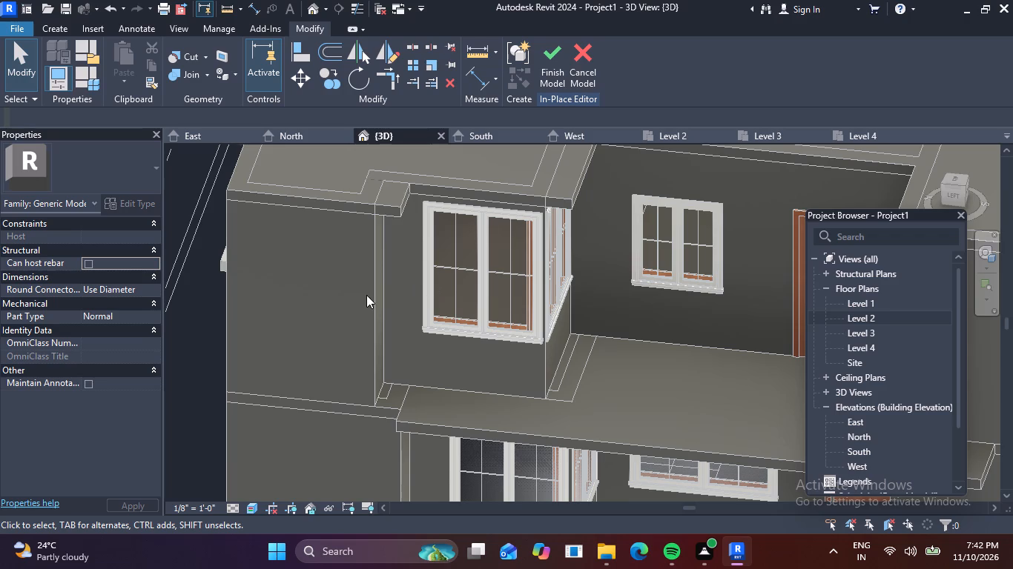
{"action": "scroll", "coordinate": [412, 200], "scroll_direction": "up", "scroll_amount": 3}
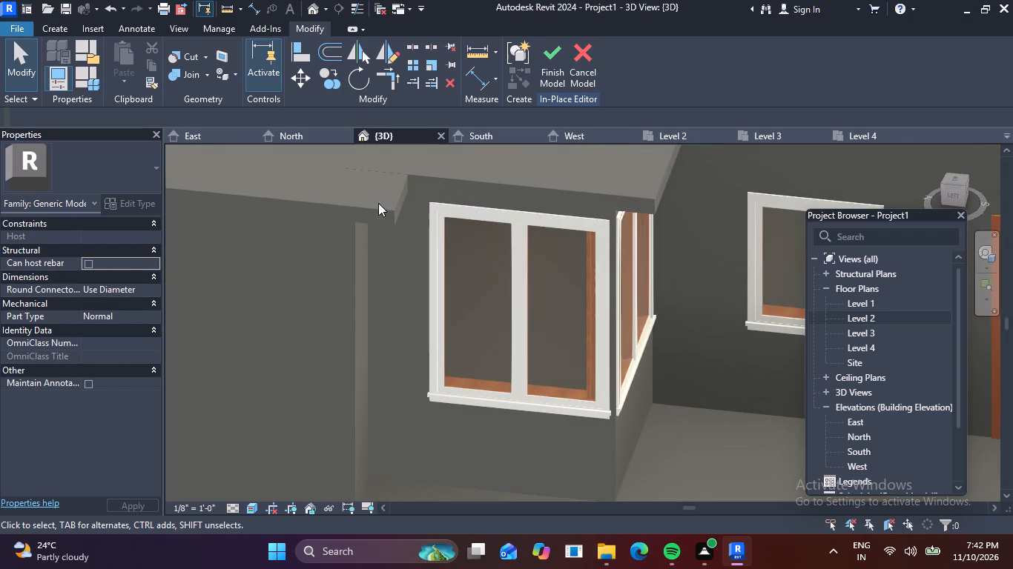
{"action": "left_click", "coordinate": [386, 213]}
{"action": "left_click", "coordinate": [388, 203]}
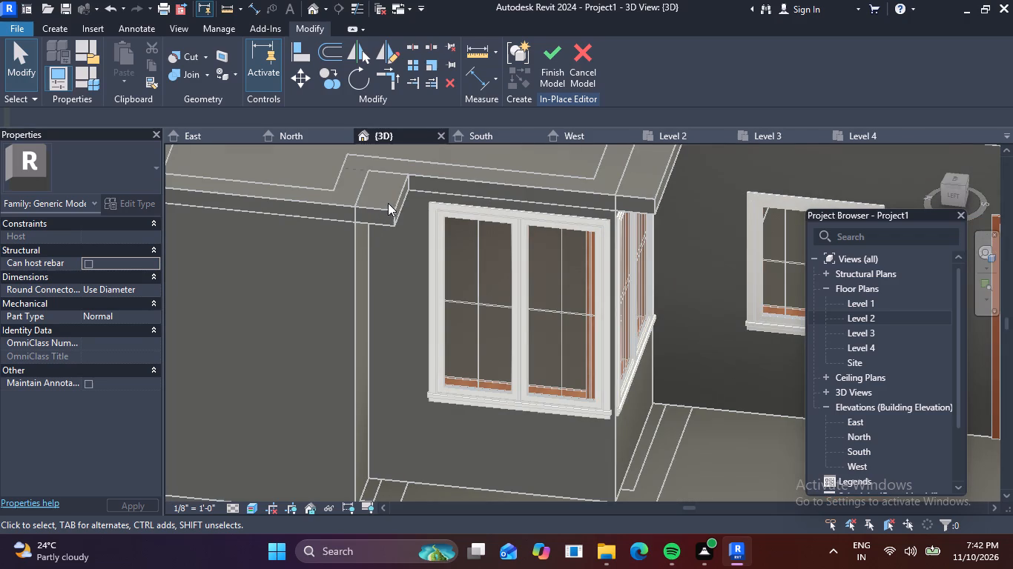
{"action": "left_click_drag", "start_coordinate": [398, 210], "coordinate": [391, 224]}
{"action": "scroll", "coordinate": [472, 198], "scroll_direction": "up", "scroll_amount": 3}
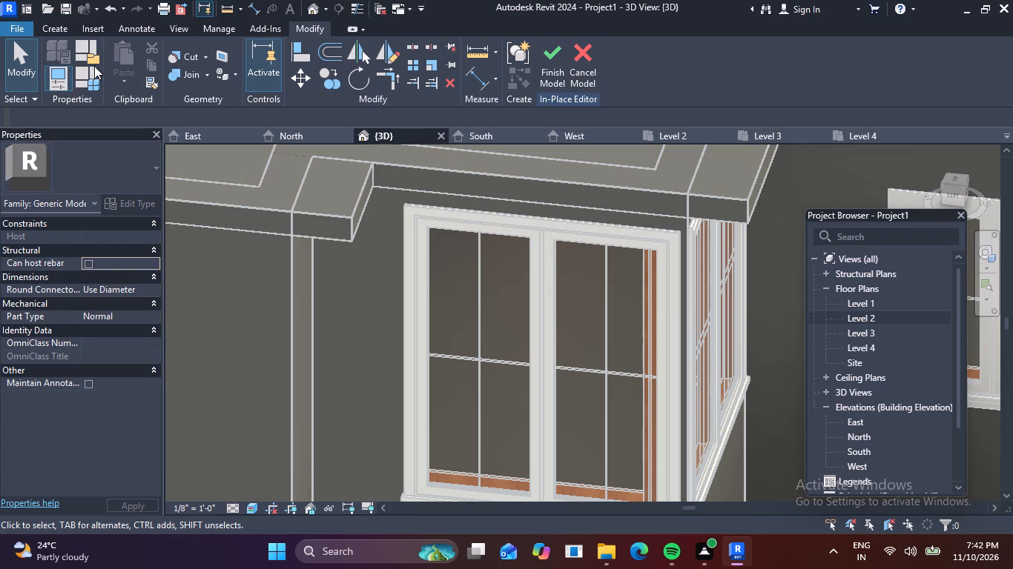
Finish the in-place canopy model.
{"action": "left_click", "coordinate": [544, 59]}
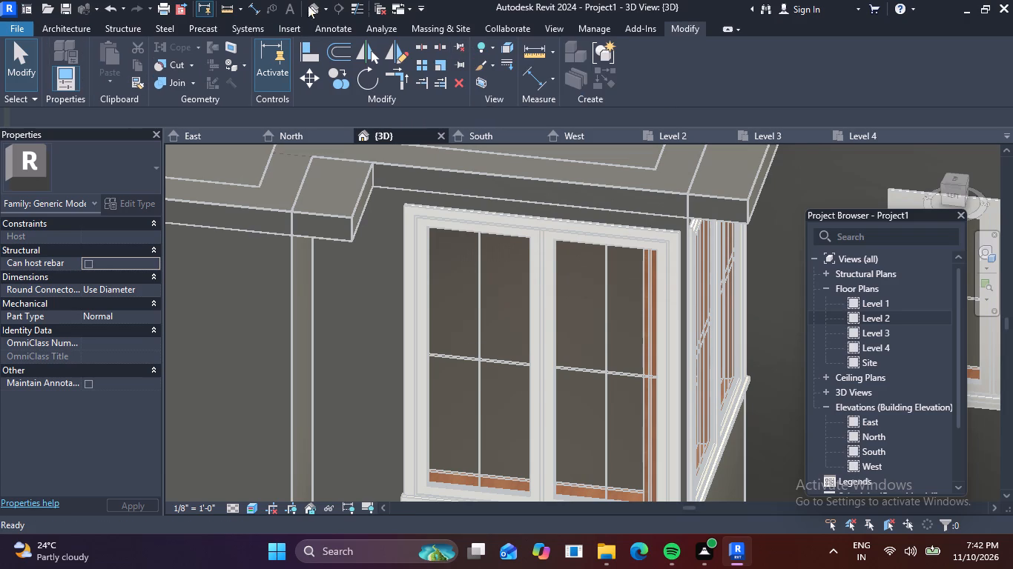
Create a new in-place component in the Generic Models category with the default name.
{"action": "left_click", "coordinate": [66, 28]}
{"action": "left_click", "coordinate": [169, 74]}
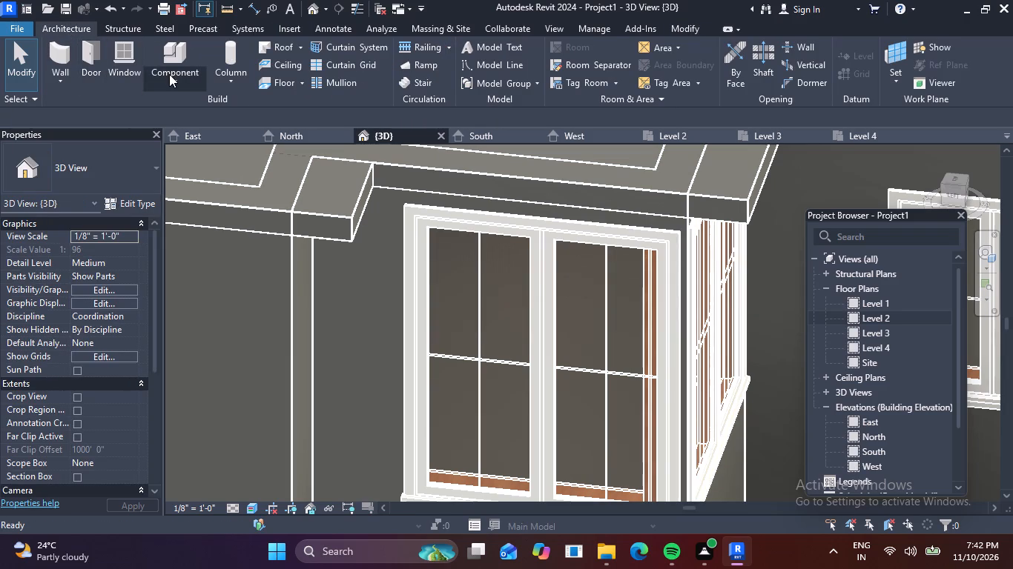
{"action": "left_click", "coordinate": [210, 139]}
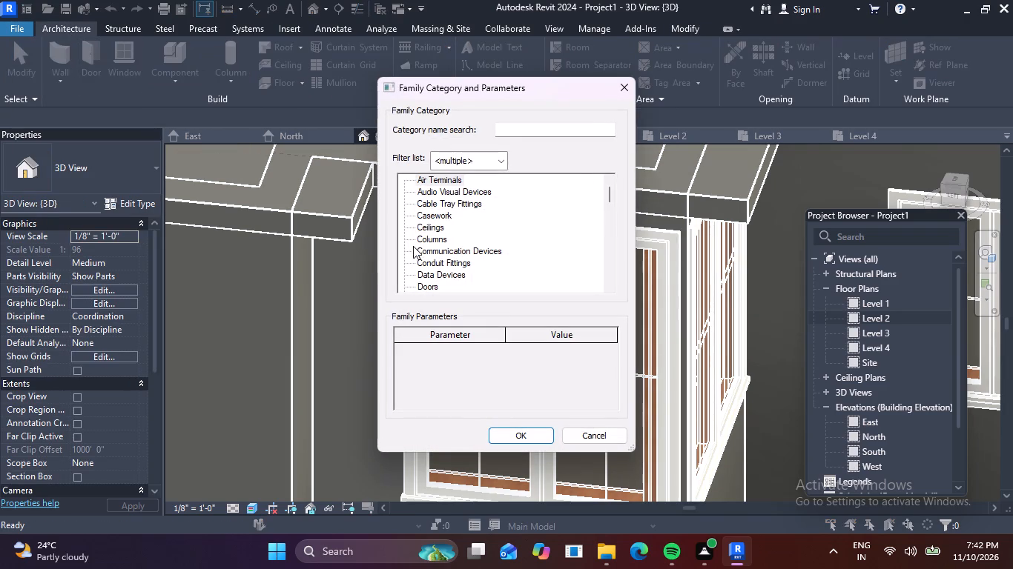
{"action": "scroll", "coordinate": [453, 234], "scroll_direction": "down", "scroll_amount": 4}
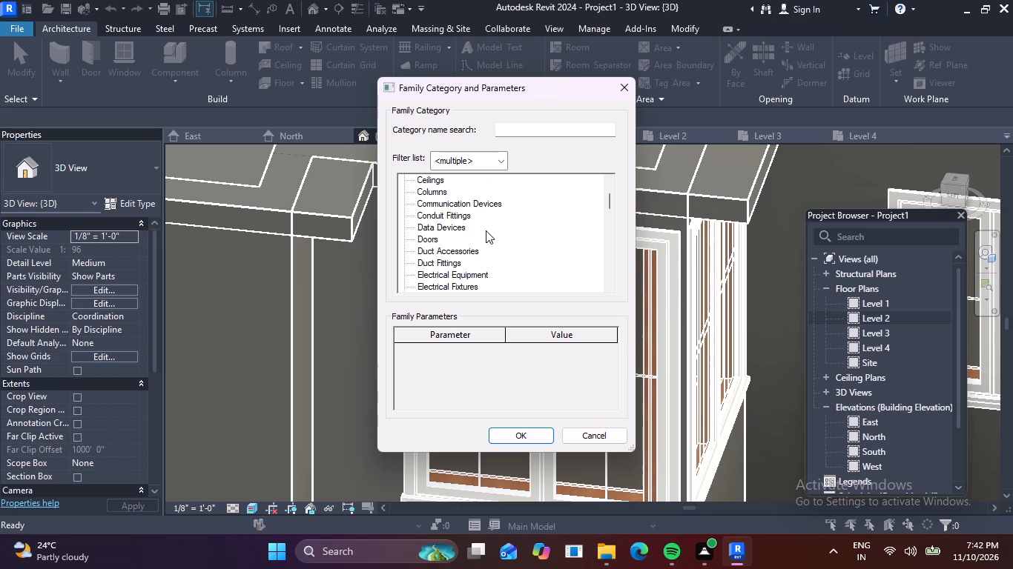
{"action": "scroll", "coordinate": [463, 262], "scroll_direction": "down", "scroll_amount": 3}
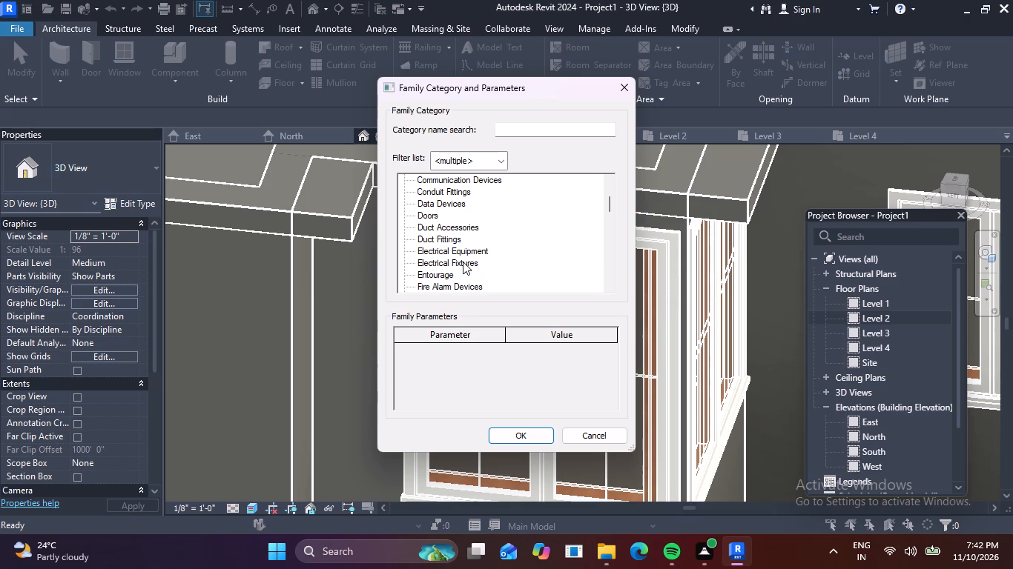
{"action": "scroll", "coordinate": [452, 264], "scroll_direction": "down", "scroll_amount": 2}
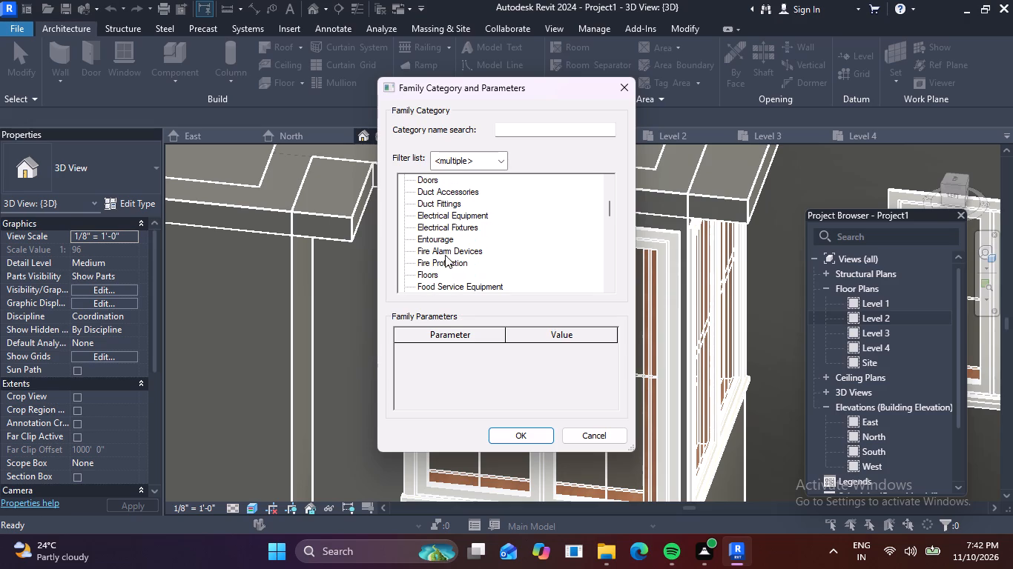
{"action": "scroll", "coordinate": [429, 225], "scroll_direction": "down", "scroll_amount": 4}
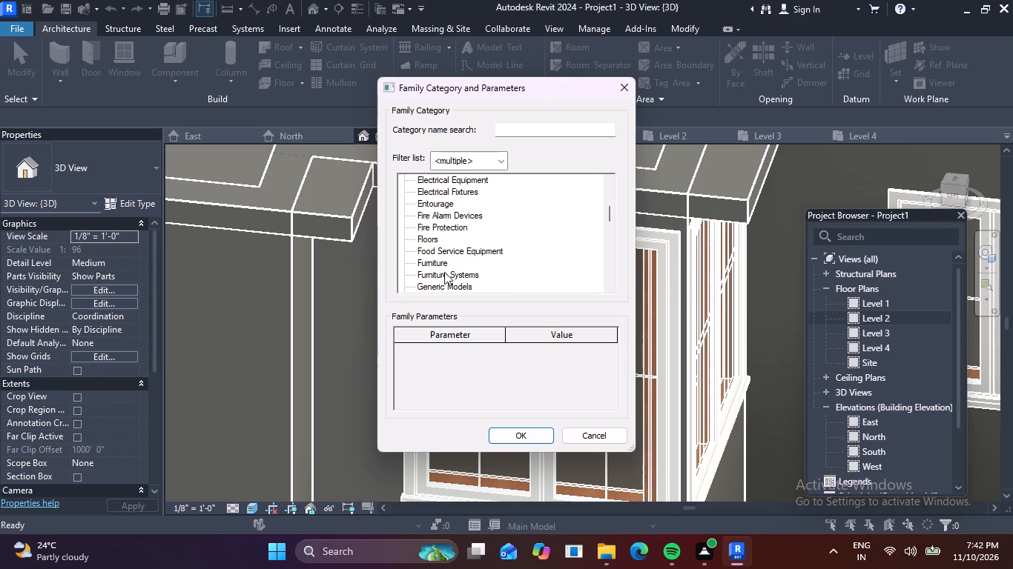
{"action": "left_click", "coordinate": [443, 274]}
{"action": "left_click", "coordinate": [542, 439]}
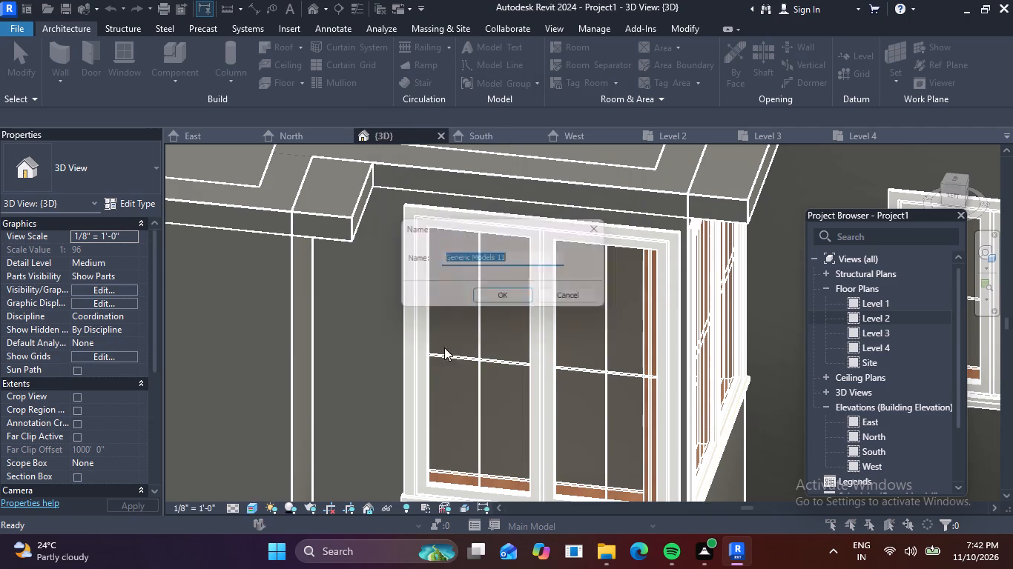
{"action": "left_click", "coordinate": [519, 303]}
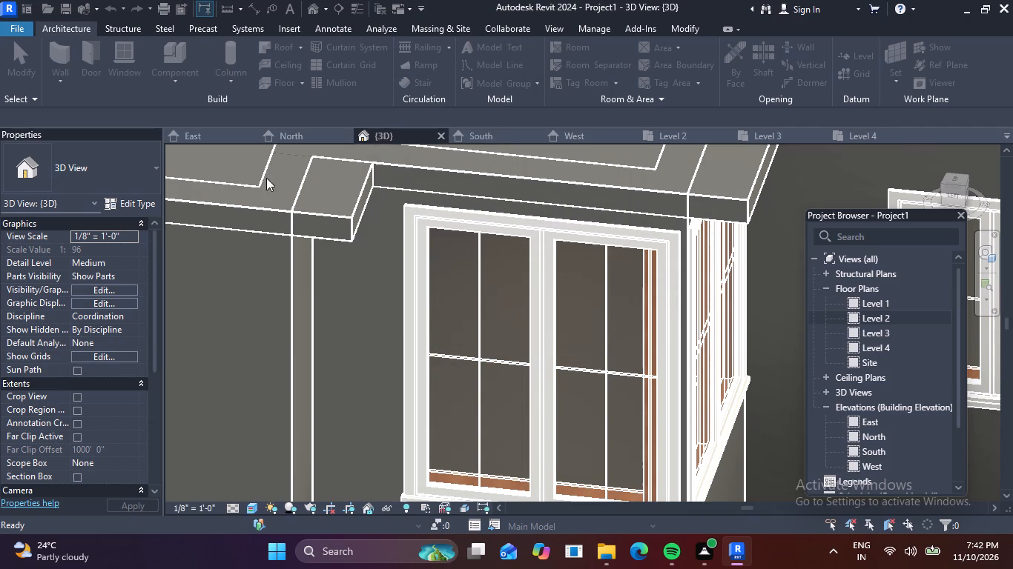
Start an extrusion and pick a work plane at the head of the upper-floor corner double casement window.
{"action": "left_click", "coordinate": [126, 57]}
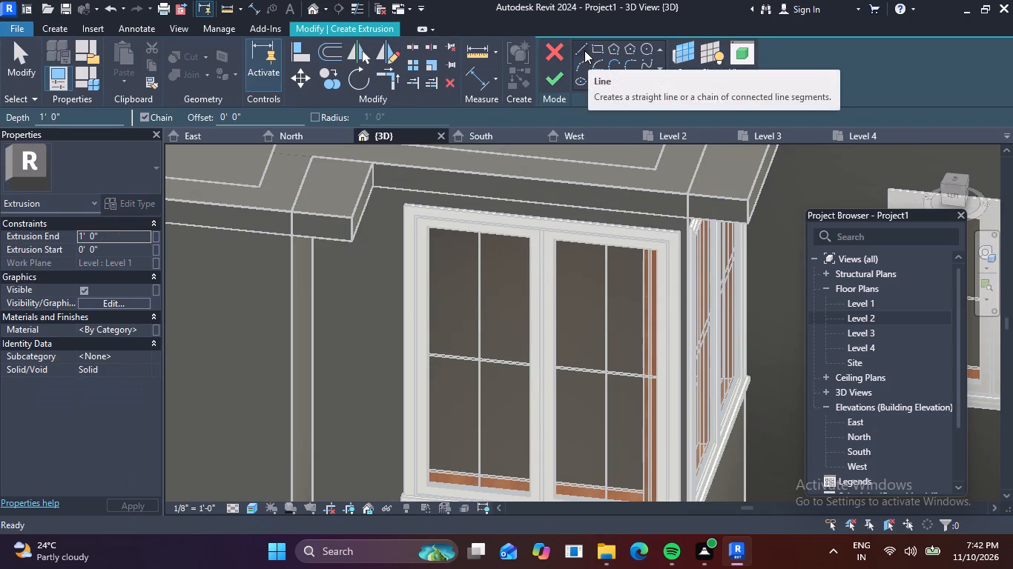
{"action": "left_click", "coordinate": [678, 53]}
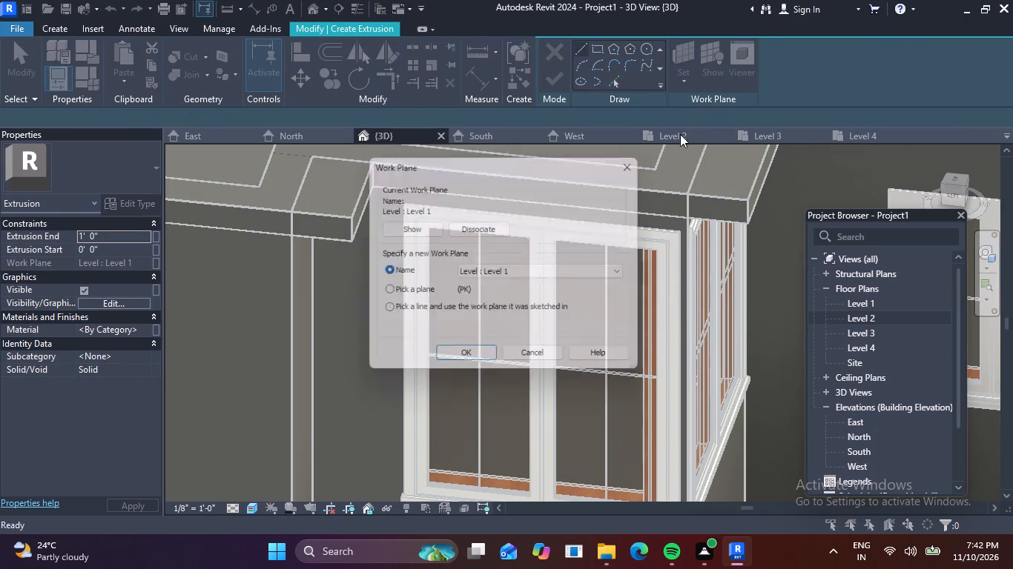
{"action": "left_click", "coordinate": [384, 290]}
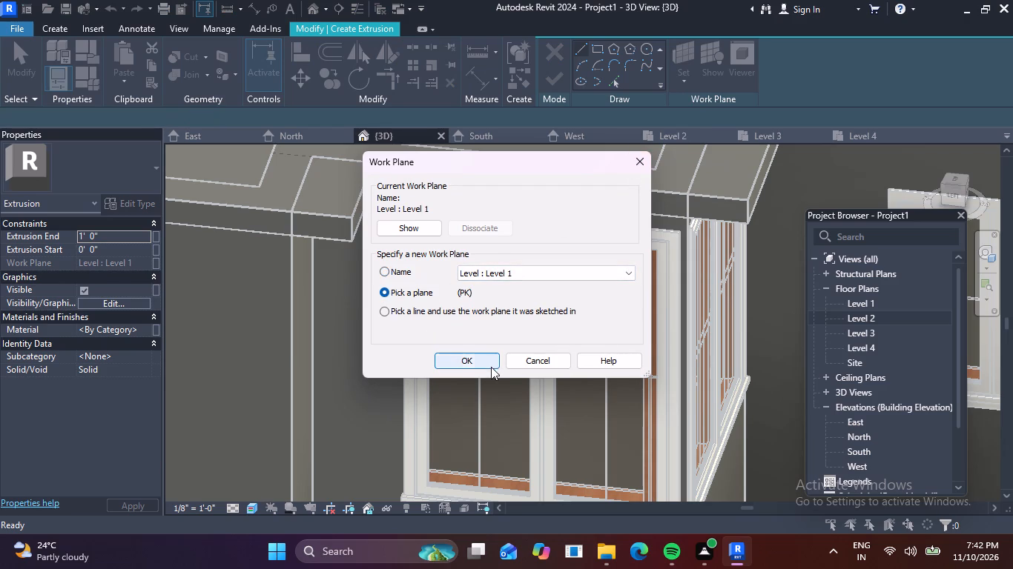
{"action": "left_click", "coordinate": [467, 360]}
{"action": "scroll", "coordinate": [469, 262], "scroll_direction": "up", "scroll_amount": 2}
{"action": "left_click", "coordinate": [486, 198]}
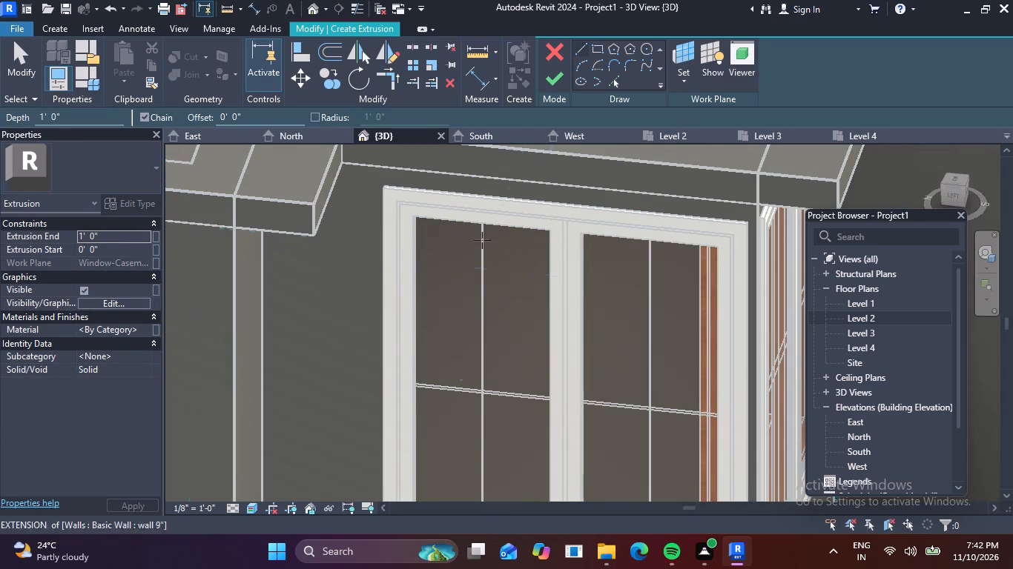
Set the extrusion's work plane by picking the exterior trim face of the upper-floor corner double casement window.
{"action": "left_click", "coordinate": [689, 43]}
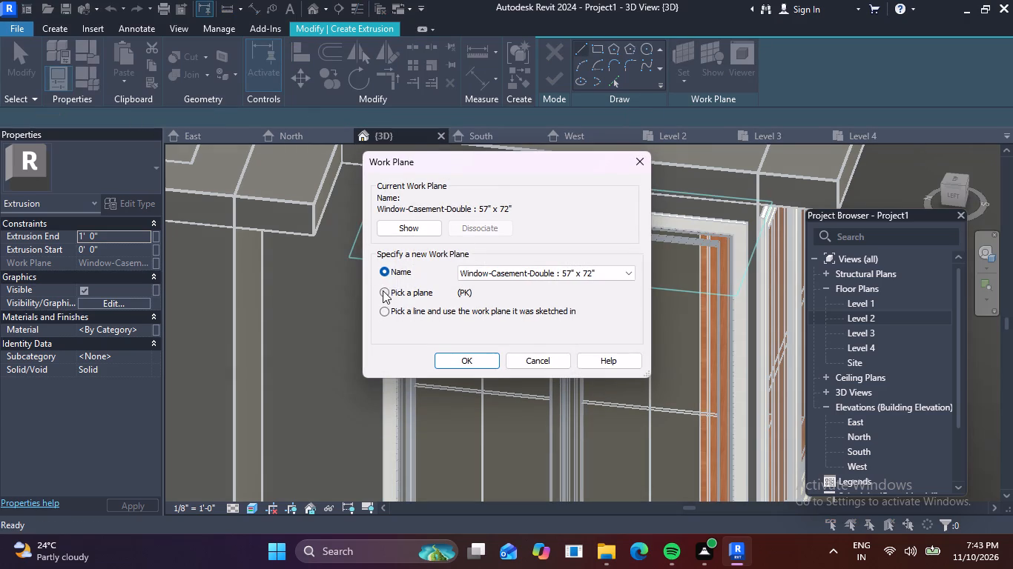
{"action": "left_click", "coordinate": [383, 290]}
{"action": "left_click", "coordinate": [470, 354]}
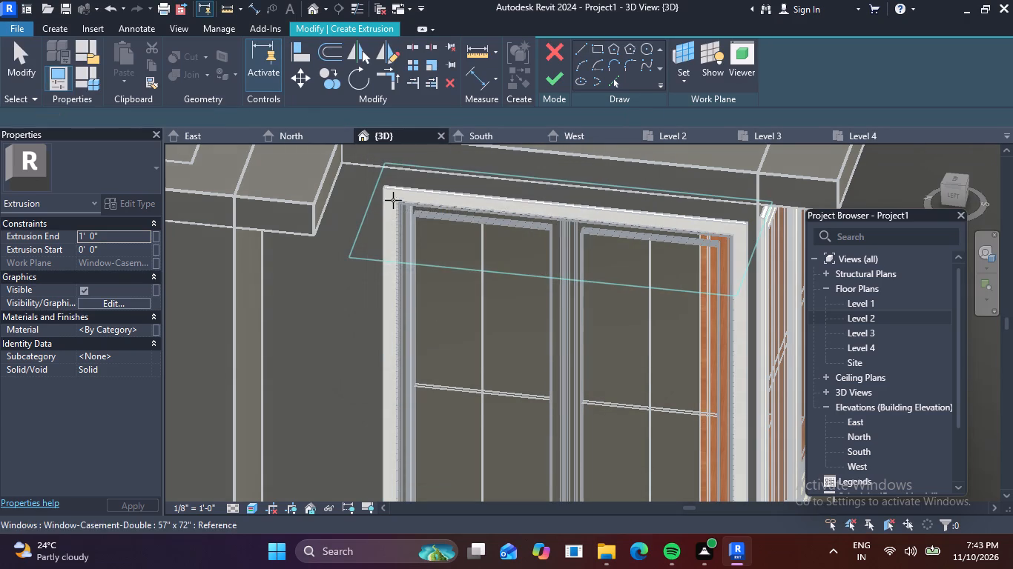
{"action": "left_click", "coordinate": [383, 189]}
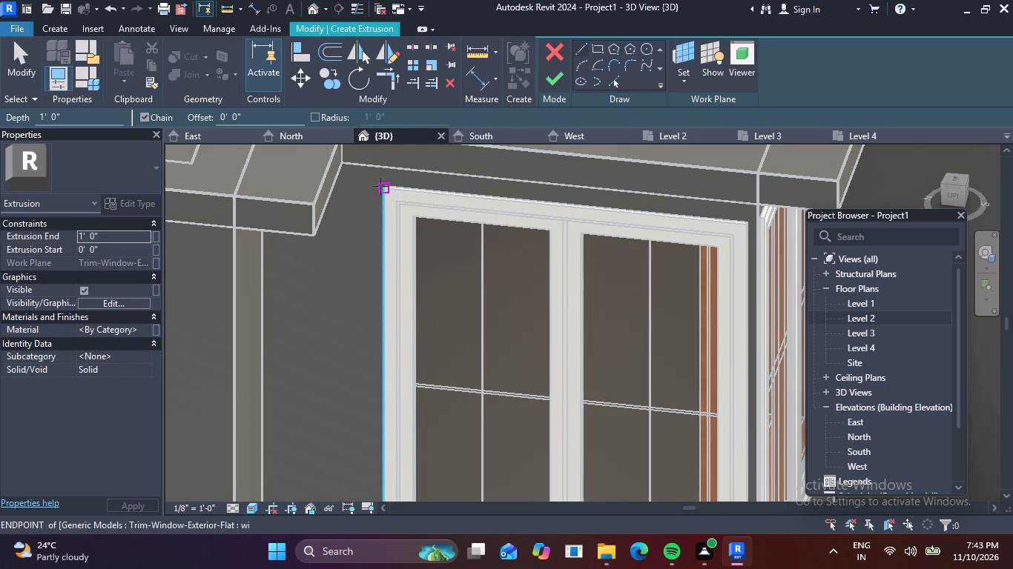
Sketch a closed 6" high canopy profile from 6" beyond the trim's upper corner across to the roof slab's outer corner, and finish the sketch.
{"action": "left_click", "coordinate": [380, 186]}
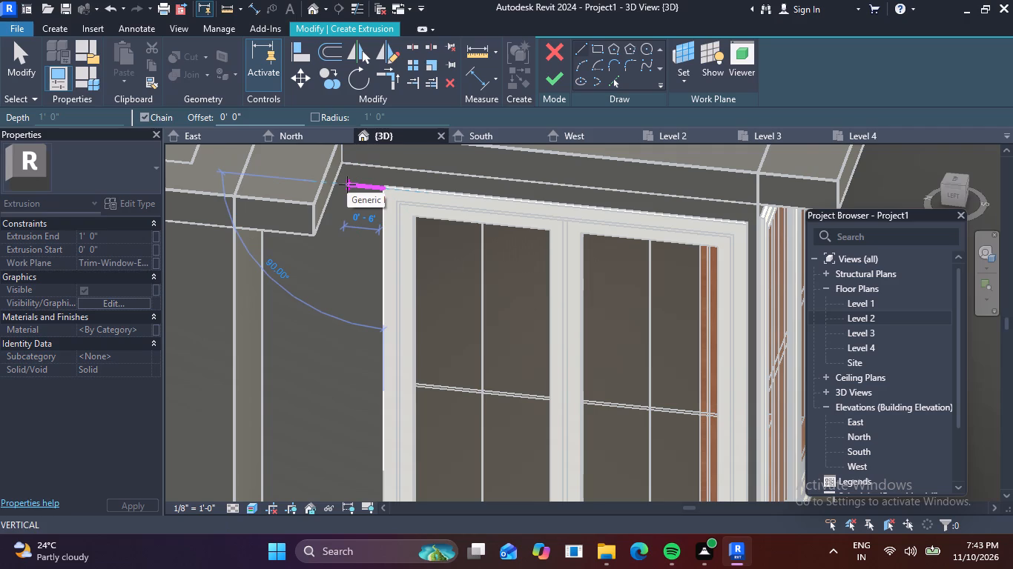
{"action": "type", "text": "6\""}
{"action": "key", "text": "Return"}
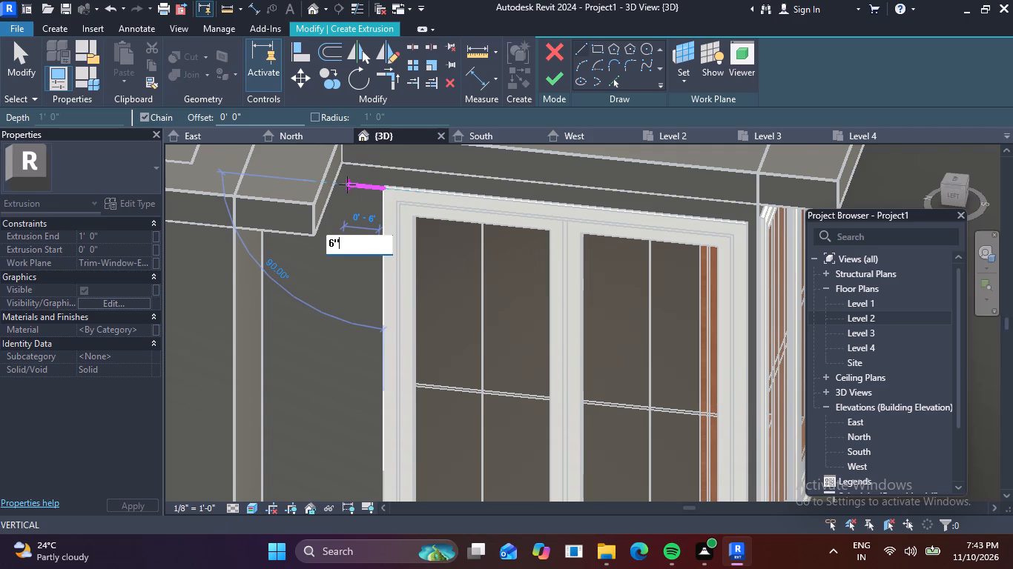
{"action": "middle_click_drag", "start_coordinate": [353, 156], "coordinate": [349, 227]}
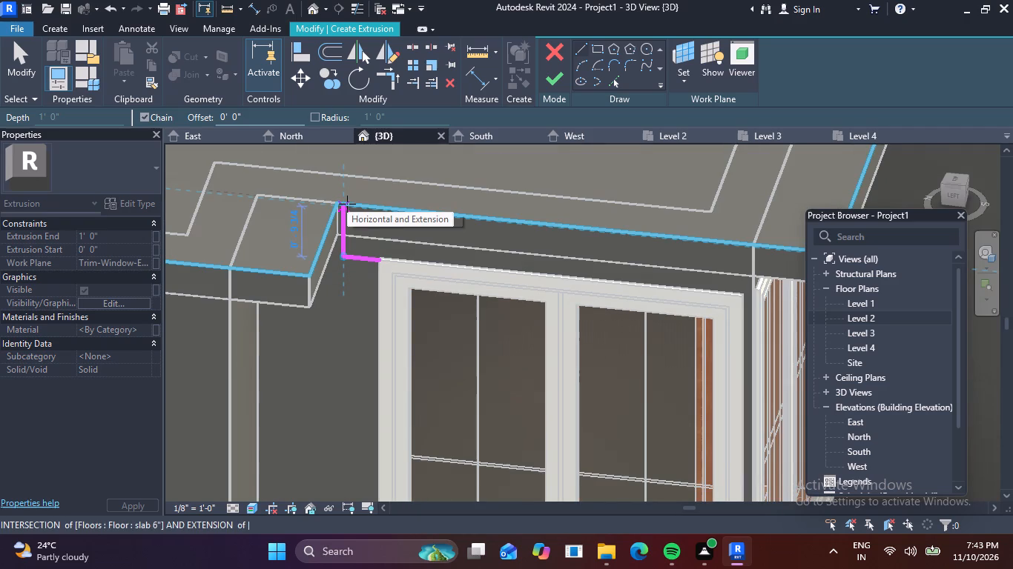
{"action": "type", "text": "6\""}
{"action": "key", "text": "Return"}
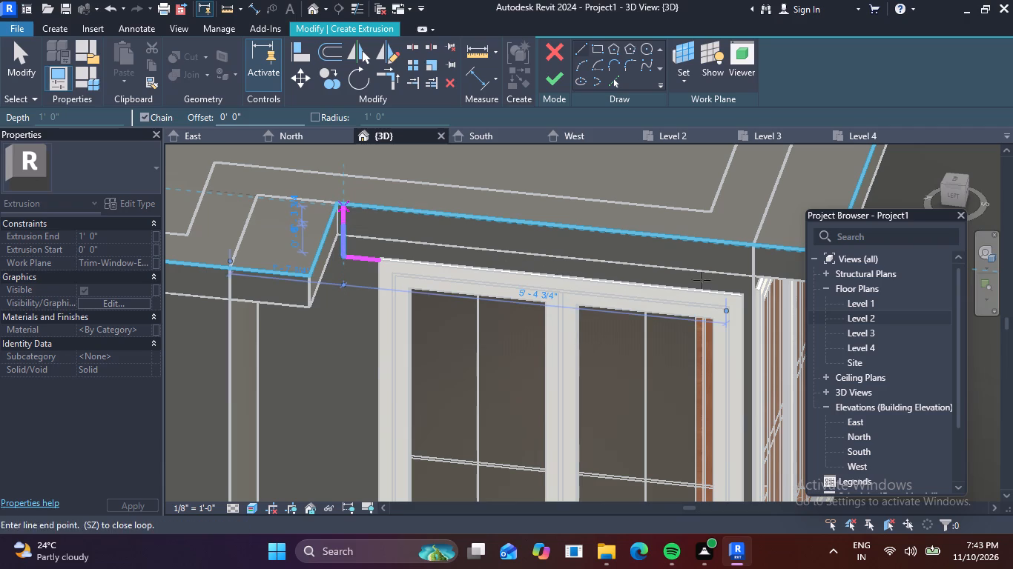
{"action": "middle_click_drag", "start_coordinate": [768, 262], "coordinate": [683, 240]}
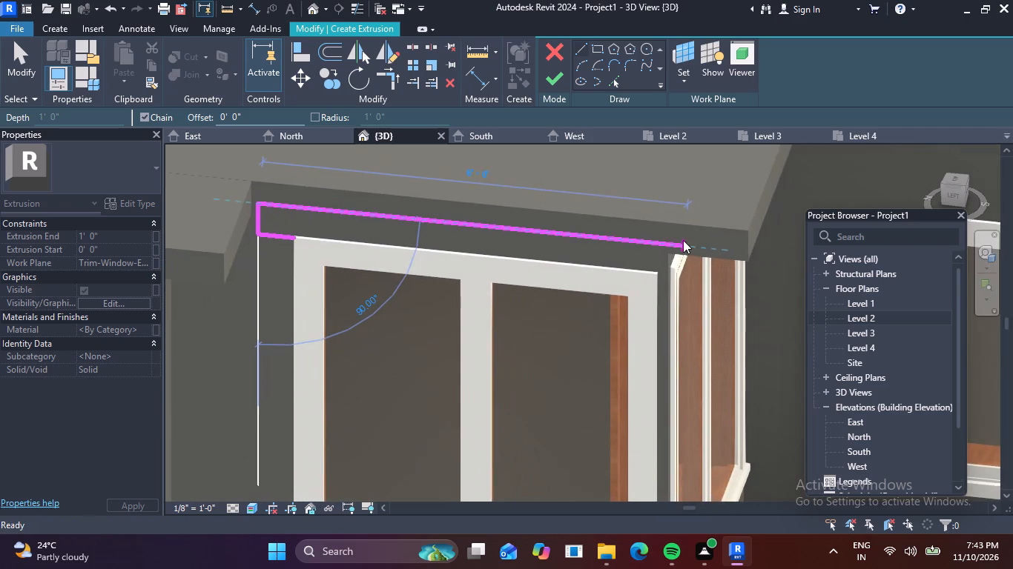
{"action": "left_click", "coordinate": [747, 254]}
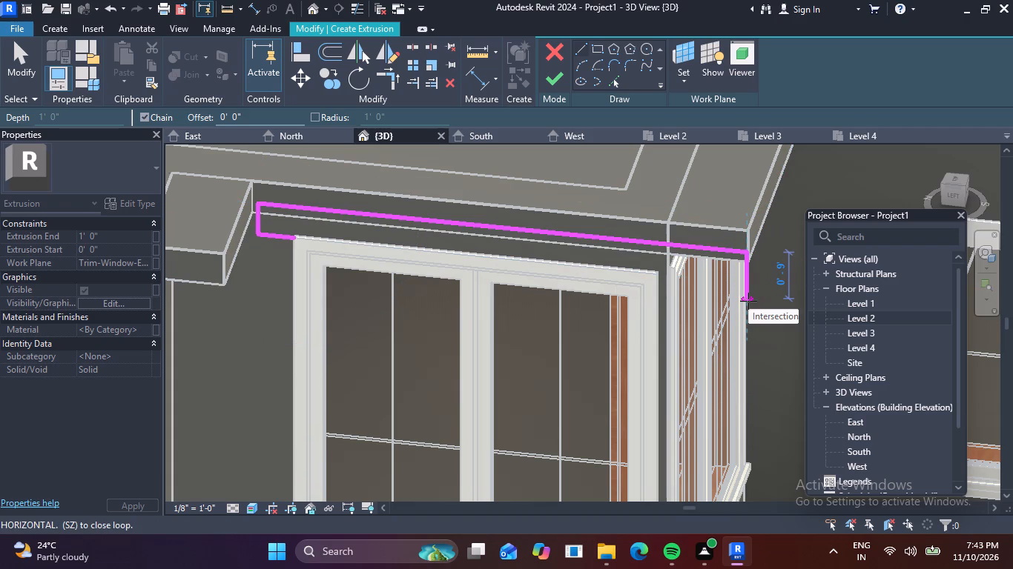
{"action": "key", "text": "6"}
{"action": "key", "text": "shift+quotedbl"}
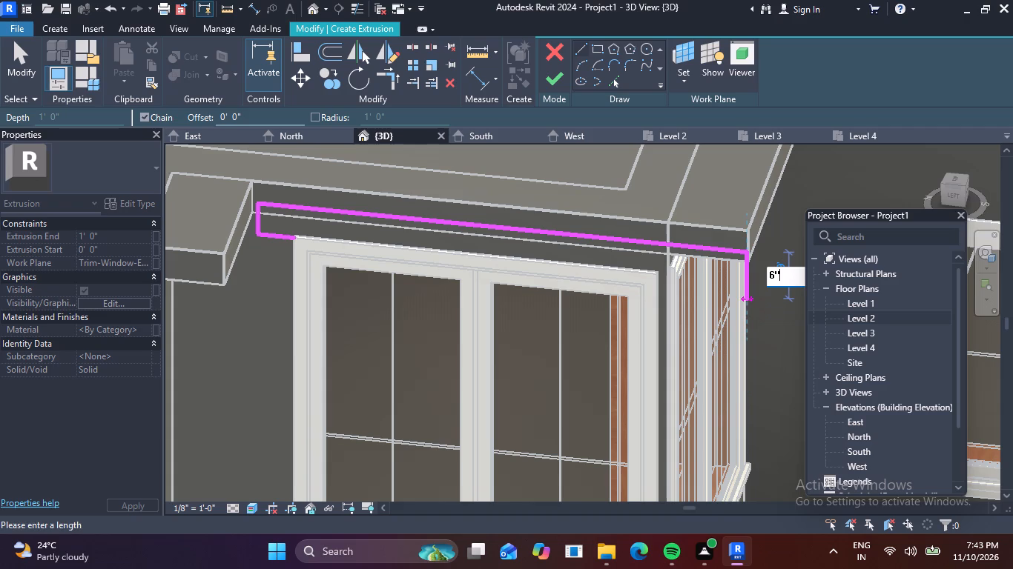
{"action": "key", "text": "Return"}
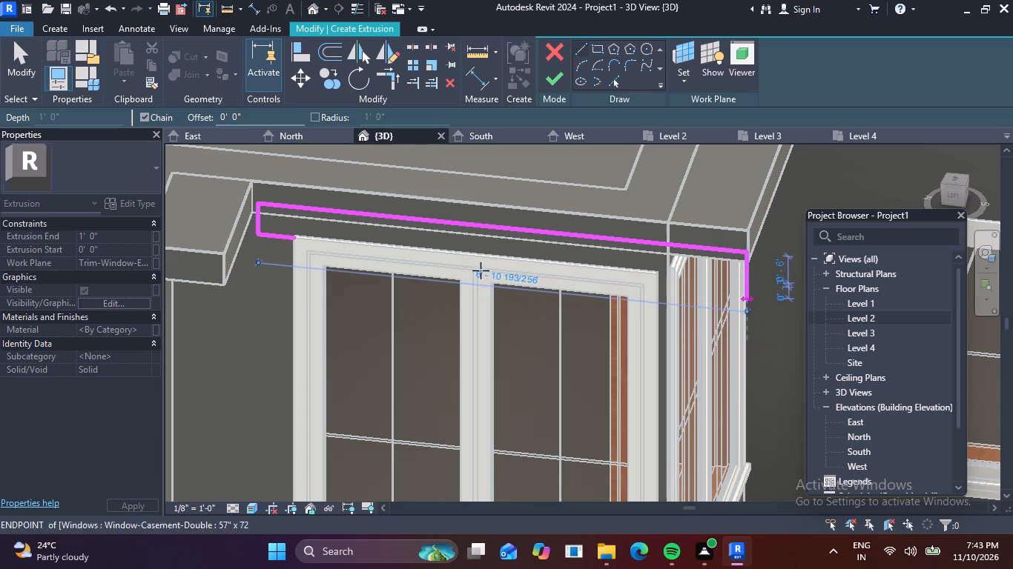
{"action": "left_click", "coordinate": [294, 239]}
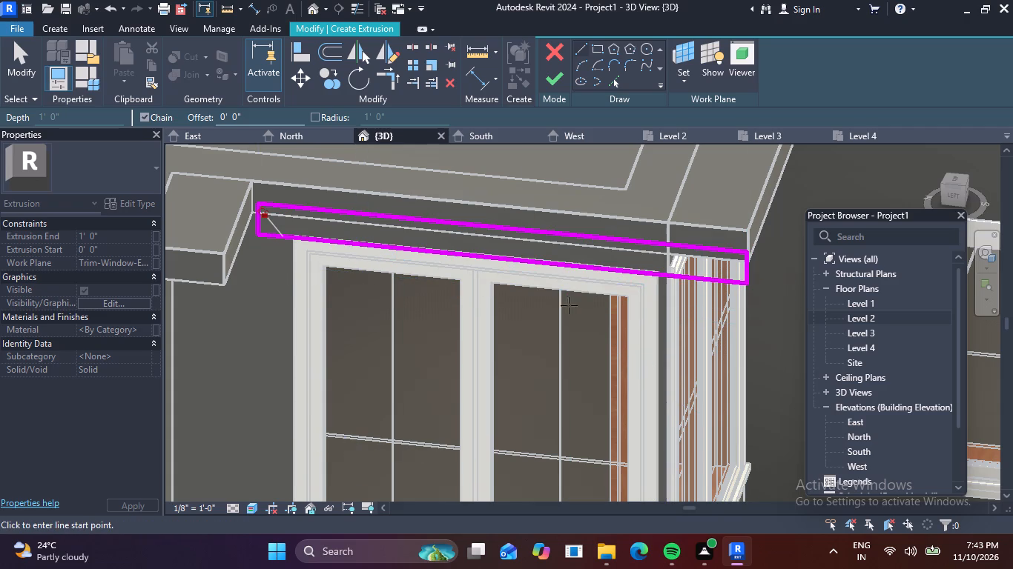
{"action": "left_click", "coordinate": [559, 79]}
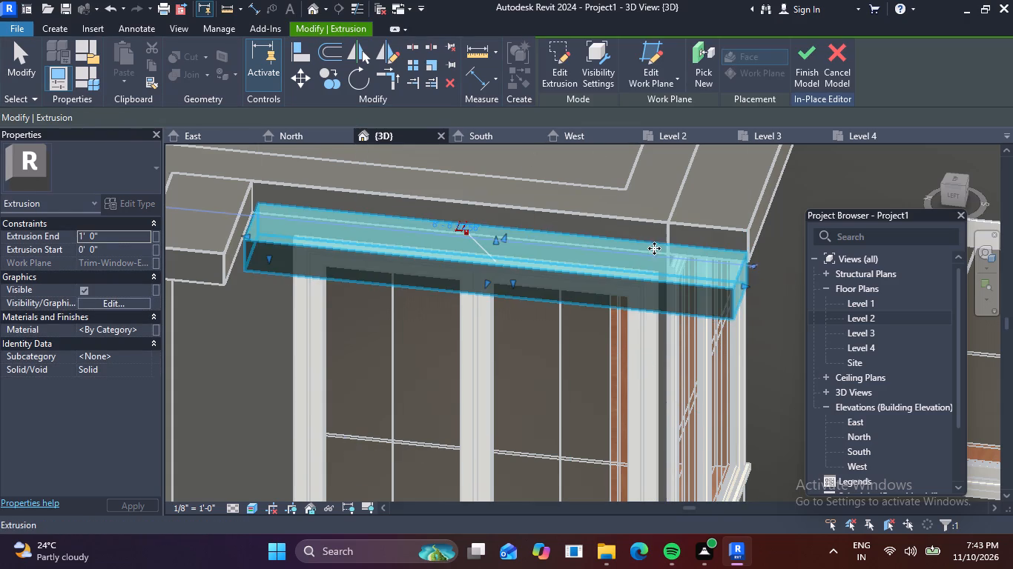
Set the corner window canopy's Extrusion End to 3'.
{"action": "left_click", "coordinate": [114, 234]}
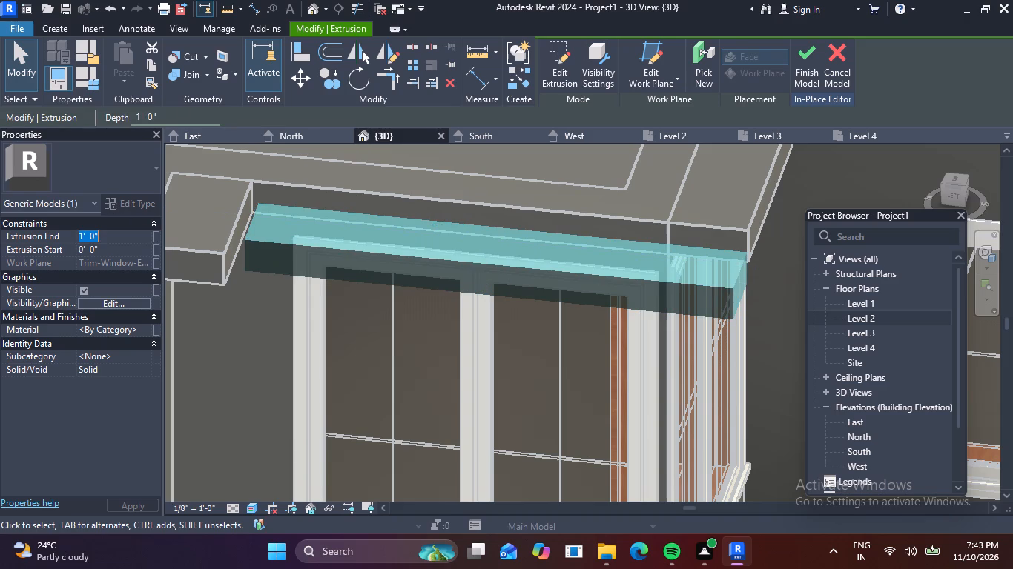
{"action": "key", "text": "BackSpace"}
{"action": "type", "text": "3'"}
{"action": "key", "text": "Return"}
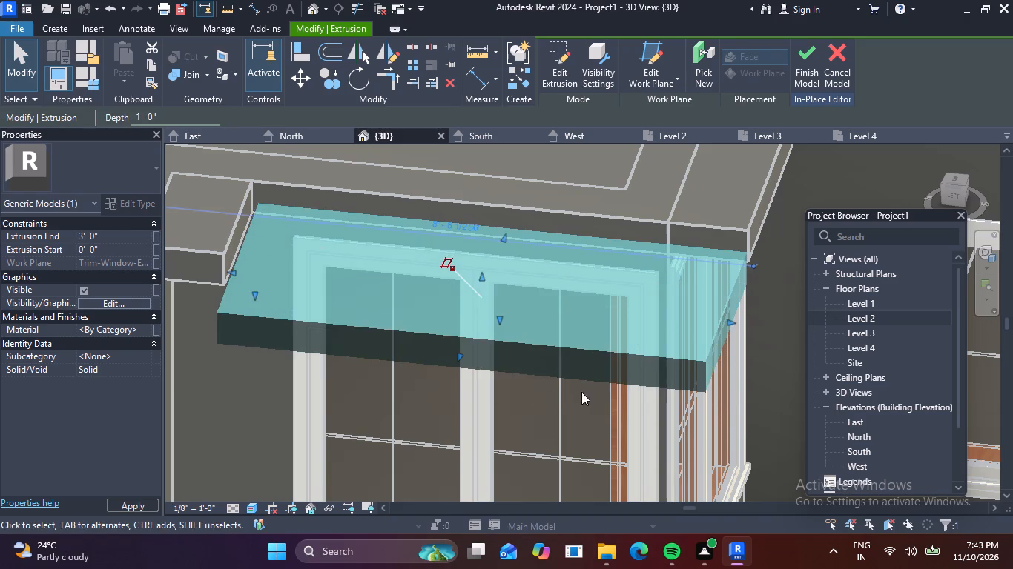
{"action": "scroll", "coordinate": [611, 387], "scroll_direction": "down", "scroll_amount": 1}
{"action": "key", "text": "Escape"}
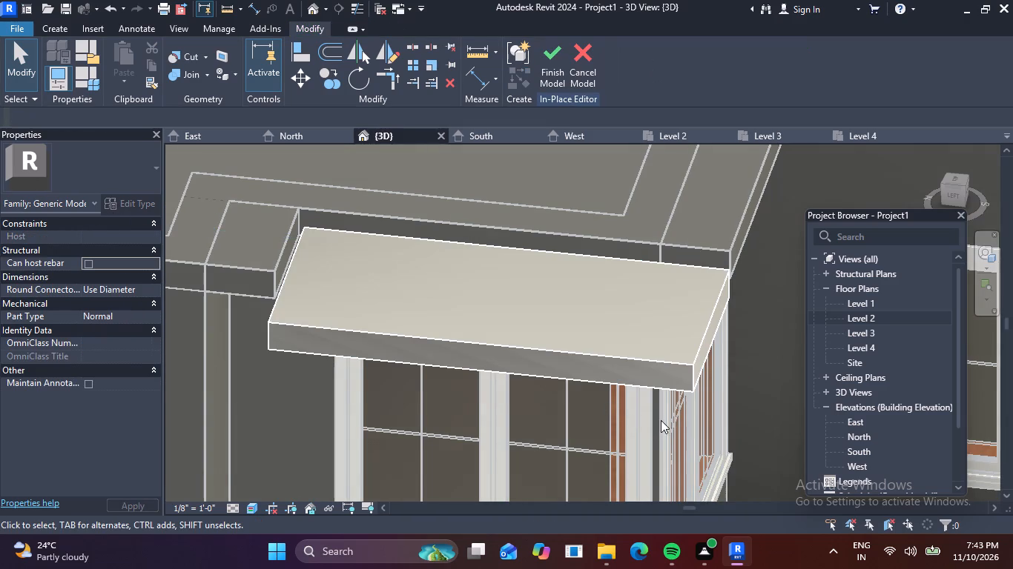
Start another extrusion with its work plane on the exterior trim of the double casement window beside the balcony door.
{"action": "middle_click_drag", "start_coordinate": [663, 419], "coordinate": [632, 417], "text": "shift"}
{"action": "scroll", "coordinate": [599, 384], "scroll_direction": "down", "scroll_amount": 3}
{"action": "scroll", "coordinate": [447, 312], "scroll_direction": "down", "scroll_amount": 4}
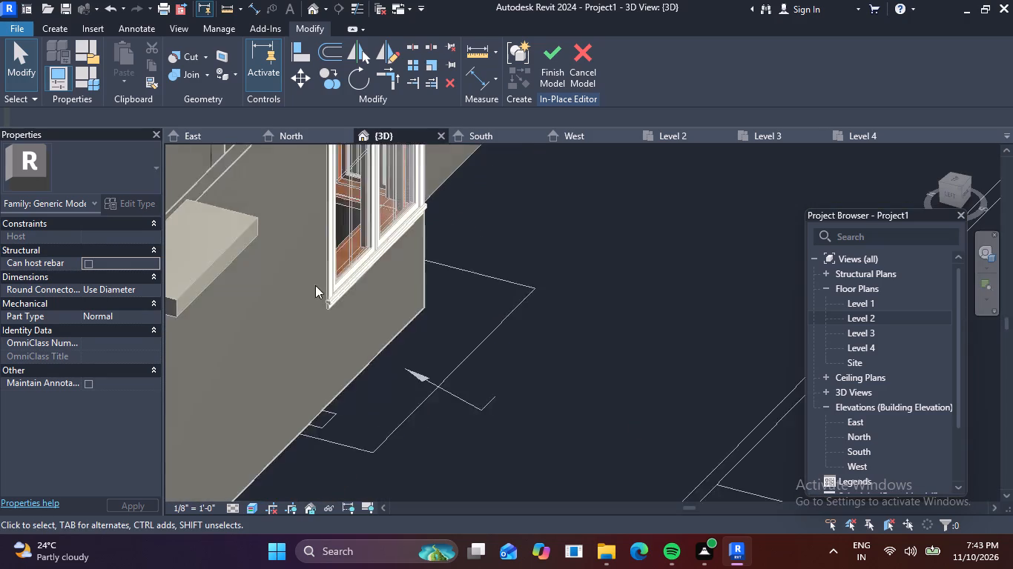
{"action": "scroll", "coordinate": [278, 274], "scroll_direction": "down", "scroll_amount": 3}
{"action": "middle_click_drag", "start_coordinate": [320, 284], "coordinate": [712, 339]}
{"action": "middle_click_drag", "start_coordinate": [332, 276], "coordinate": [527, 311]}
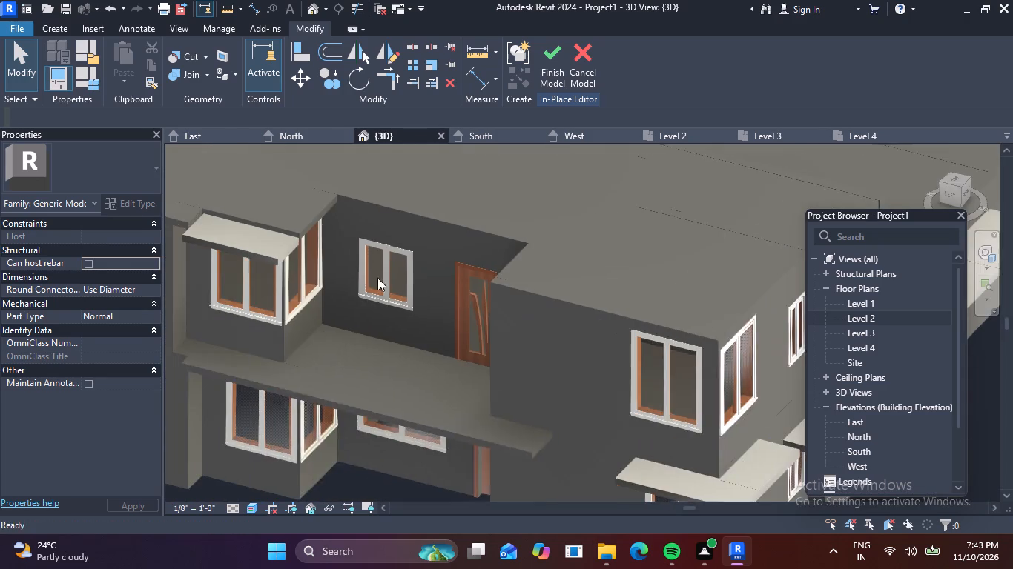
{"action": "scroll", "coordinate": [309, 258], "scroll_direction": "up", "scroll_amount": 4}
{"action": "scroll", "coordinate": [429, 264], "scroll_direction": "up", "scroll_amount": 3}
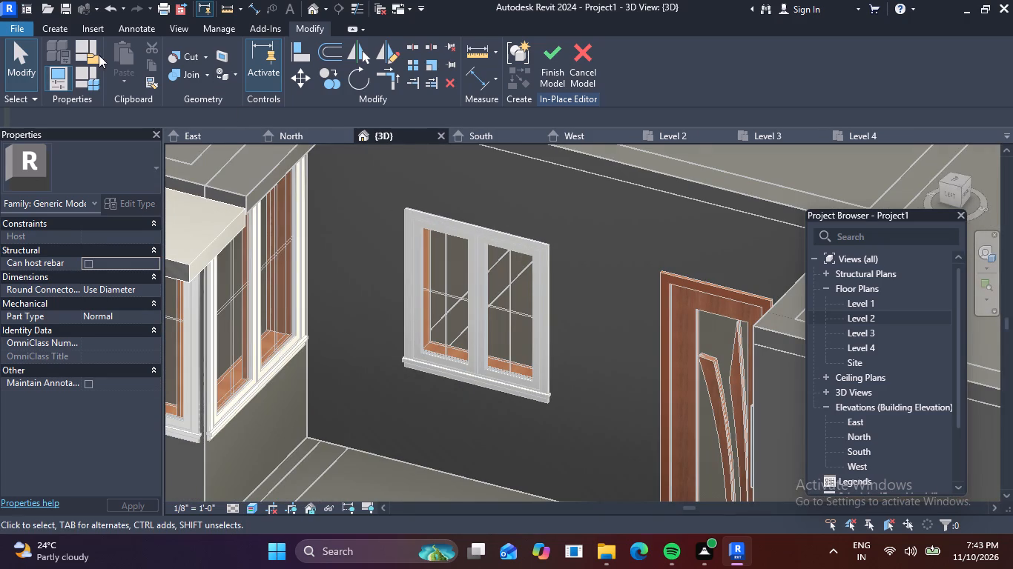
{"action": "left_click", "coordinate": [54, 32]}
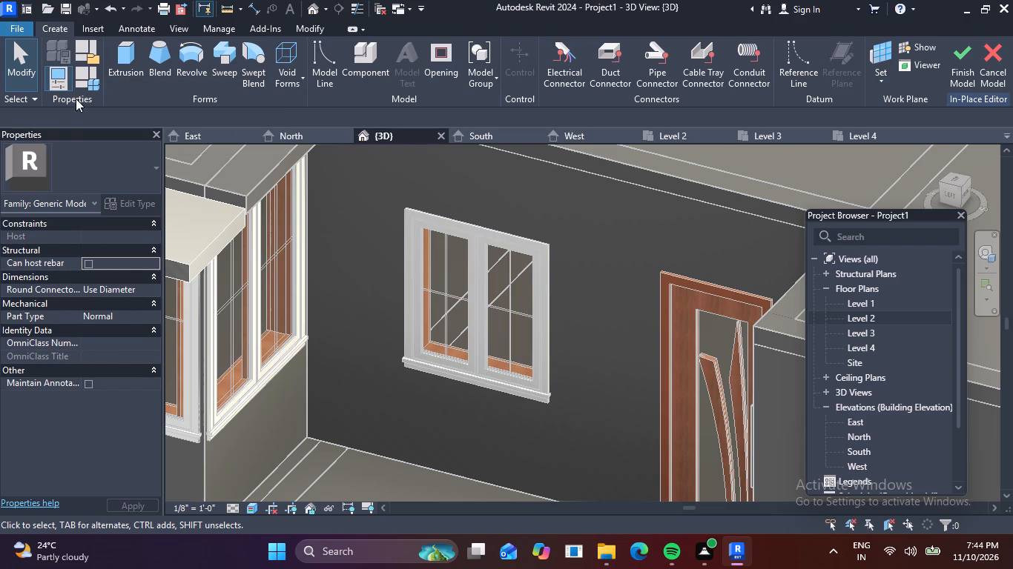
{"action": "left_click", "coordinate": [63, 24]}
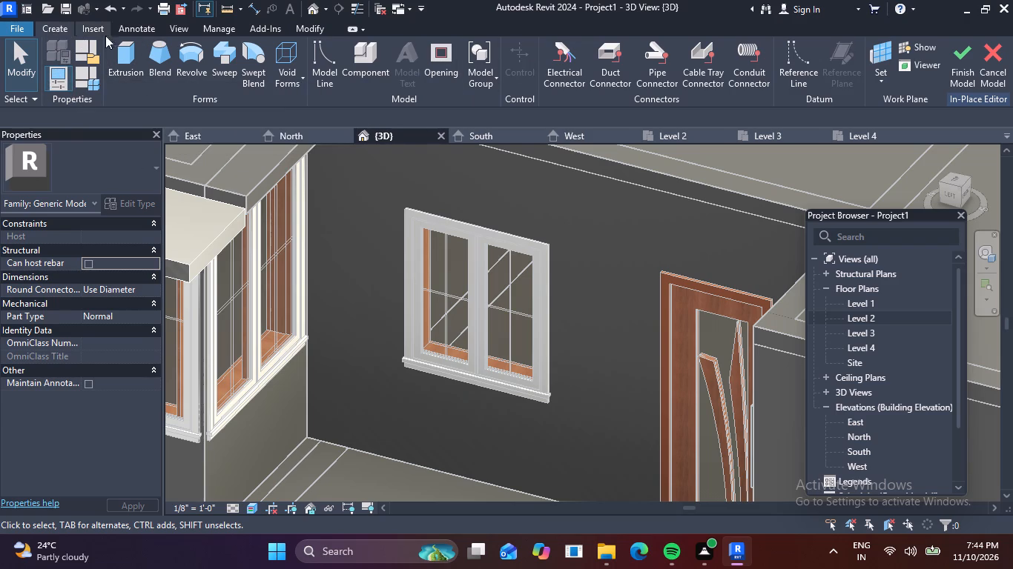
{"action": "left_click", "coordinate": [125, 56]}
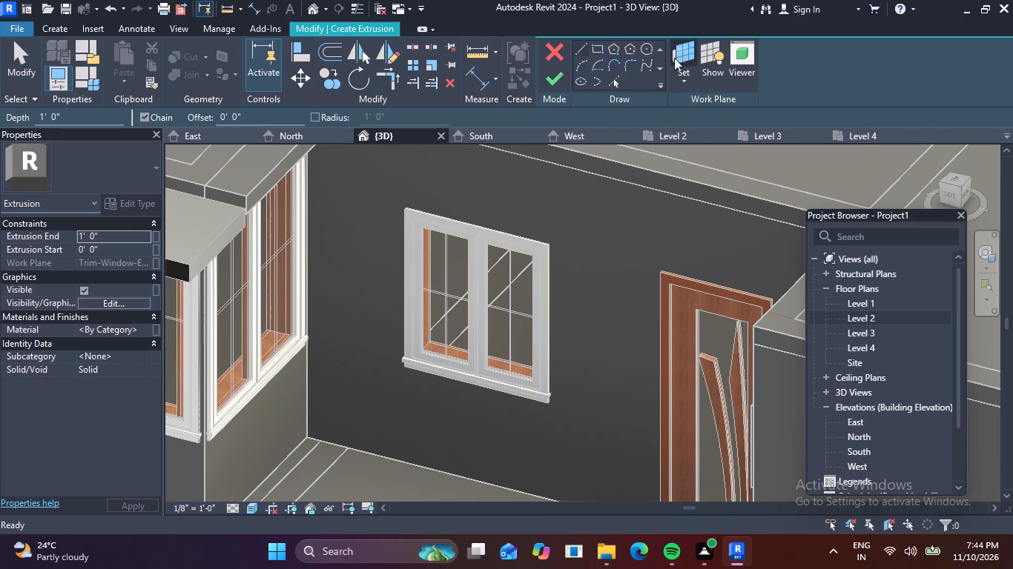
{"action": "left_click", "coordinate": [676, 76]}
{"action": "left_click", "coordinate": [701, 144]}
{"action": "scroll", "coordinate": [448, 229], "scroll_direction": "up", "scroll_amount": 4}
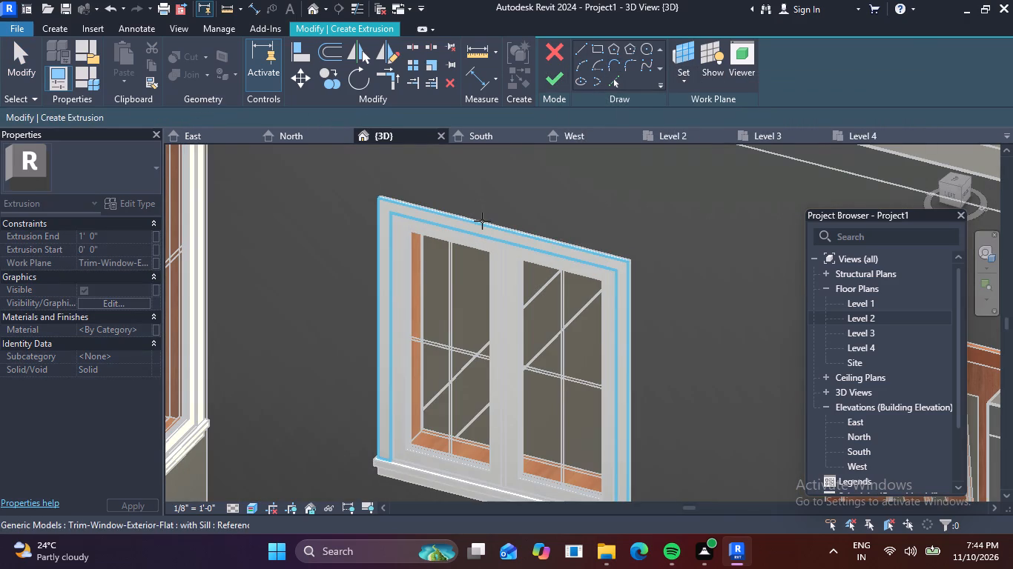
{"action": "left_click", "coordinate": [482, 221]}
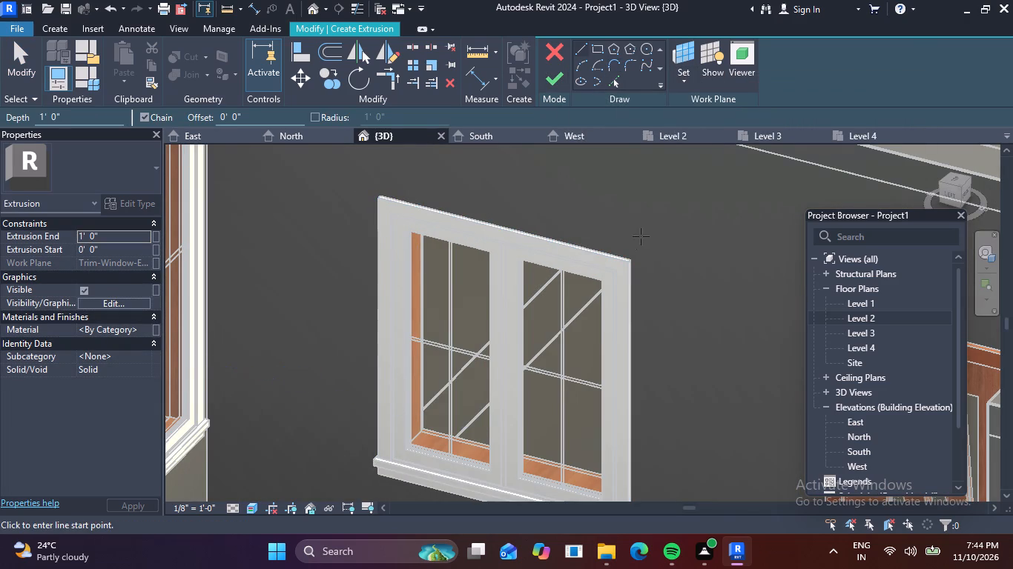
Sketch a 6" line outward from the trim's upper corner on the door side and a 6" vertical line up from its end.
{"action": "left_click_drag", "start_coordinate": [633, 259], "coordinate": [642, 262]}
{"action": "middle_click_drag", "start_coordinate": [710, 279], "coordinate": [567, 237]}
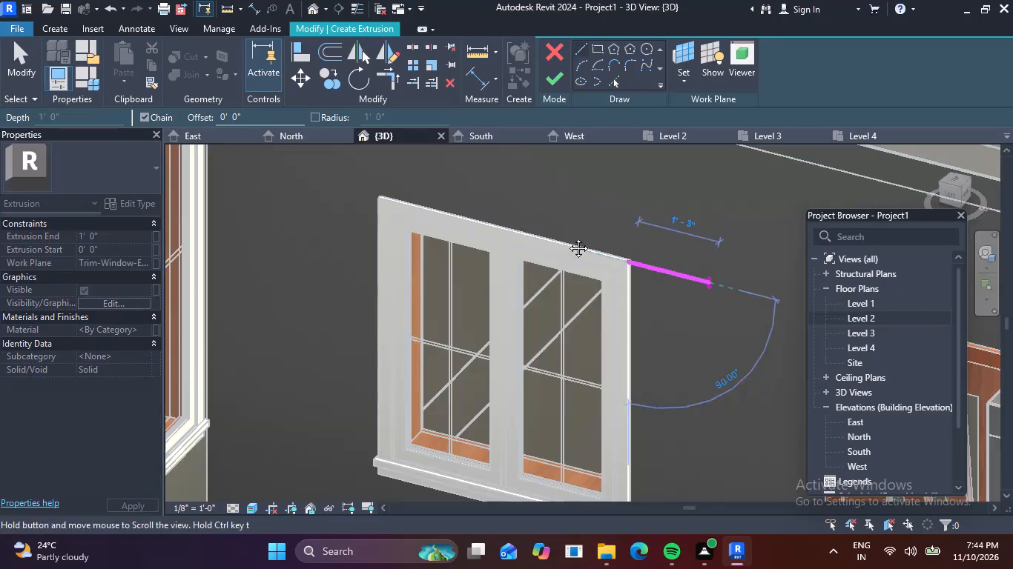
{"action": "middle_click_drag", "start_coordinate": [567, 237], "coordinate": [547, 232]}
{"action": "type", "text": "6\""}
{"action": "key", "text": "Return"}
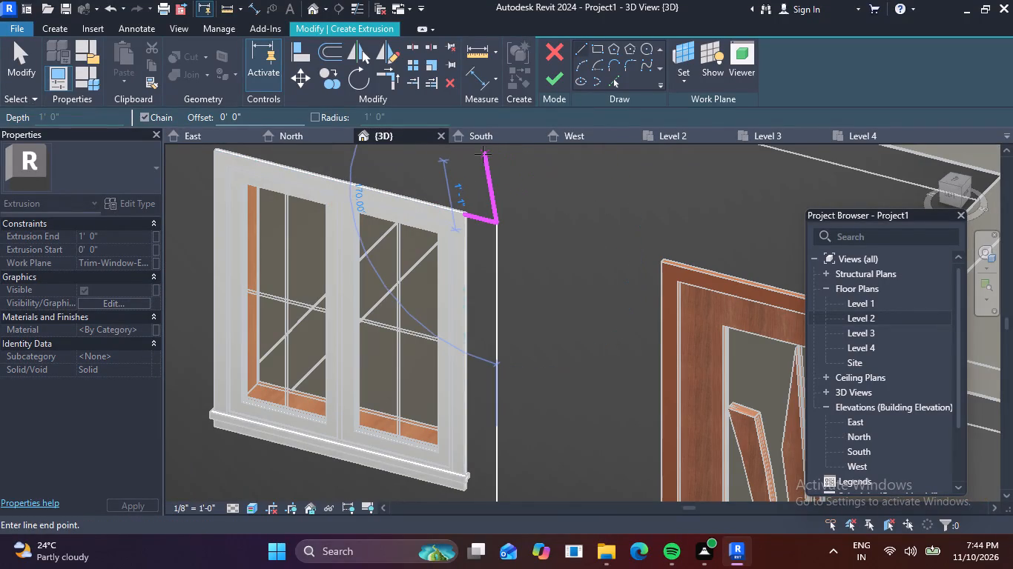
{"action": "type", "text": "6\""}
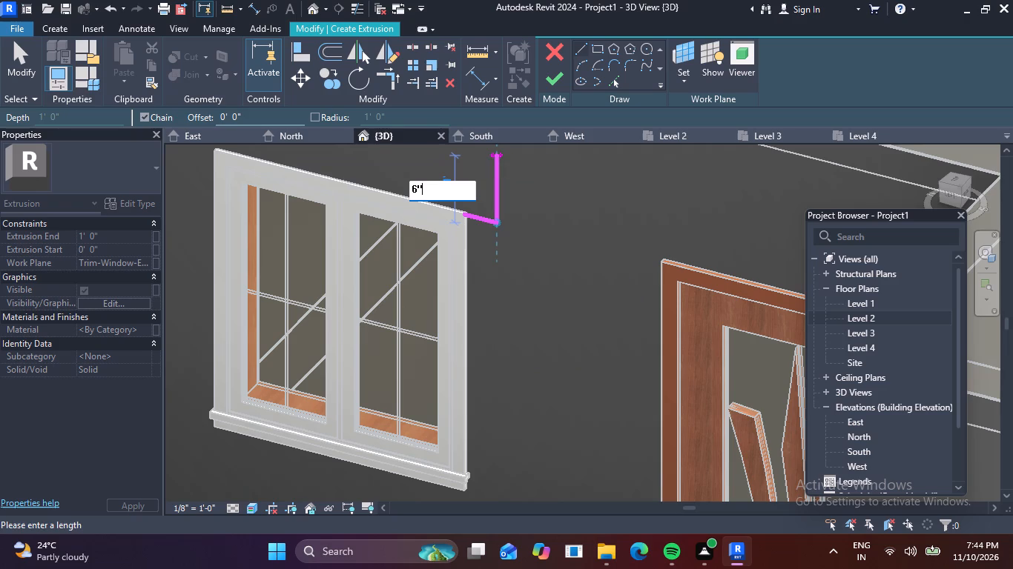
{"action": "key", "text": "Return"}
{"action": "key", "text": "Escape"}
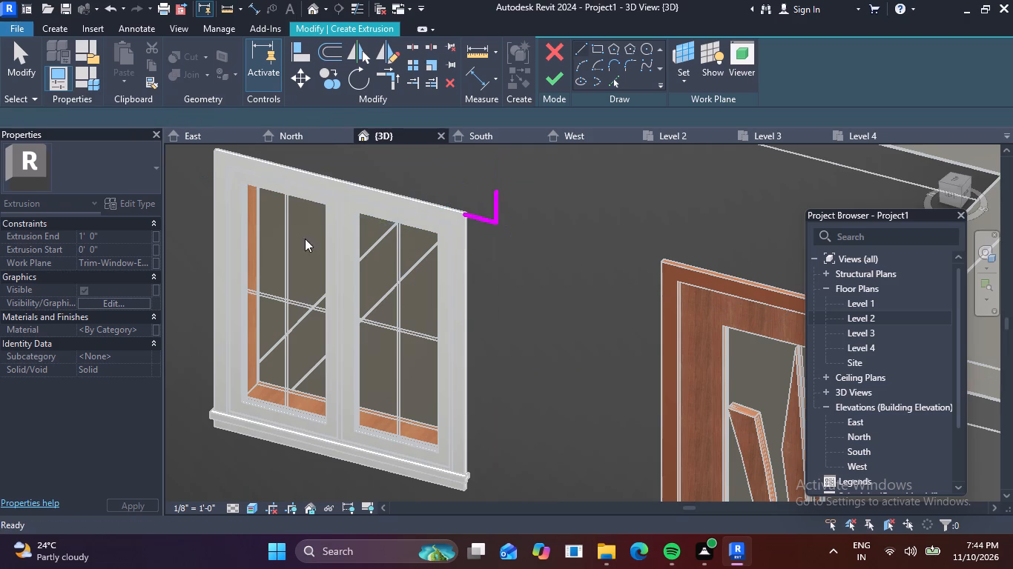
Complete the canopy profile with a 6" outward line and 6" vertical line at the trim's other upper corner, close the loop, and finish the sketch.
{"action": "middle_click_drag", "start_coordinate": [309, 240], "coordinate": [475, 284]}
{"action": "left_click", "coordinate": [382, 195]}
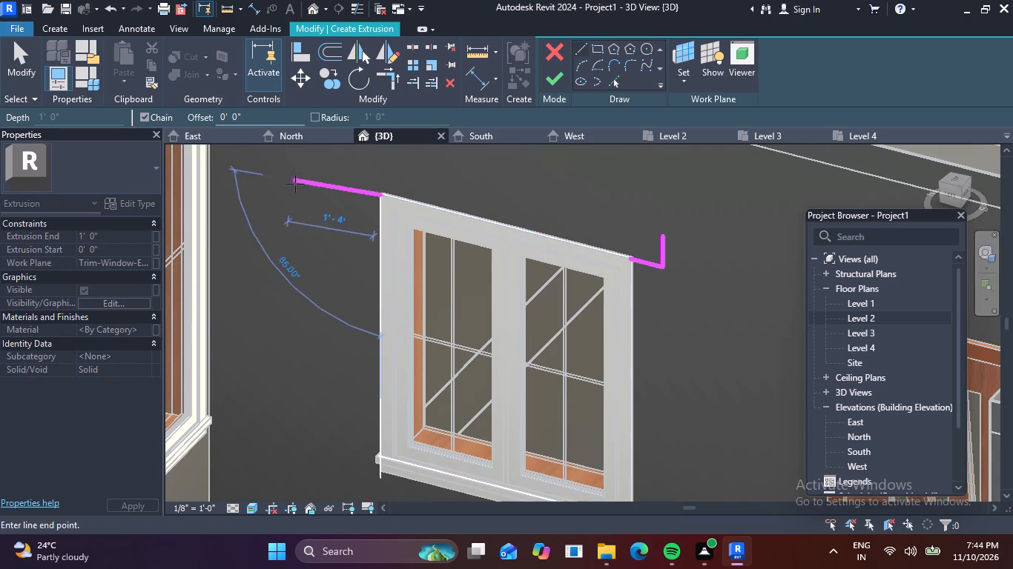
{"action": "type", "text": "6\""}
{"action": "key", "text": "Return"}
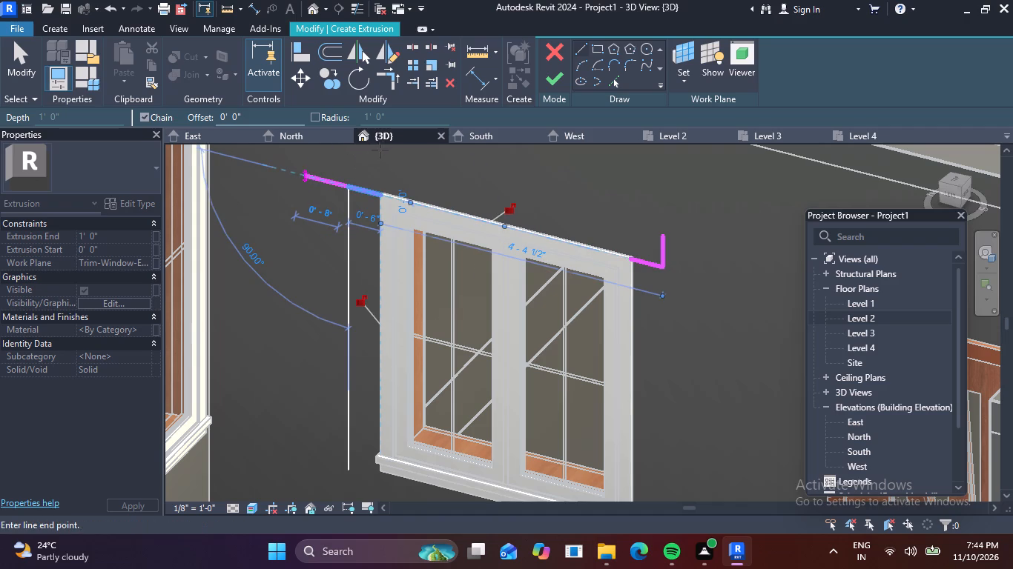
{"action": "middle_click_drag", "start_coordinate": [368, 153], "coordinate": [343, 212]}
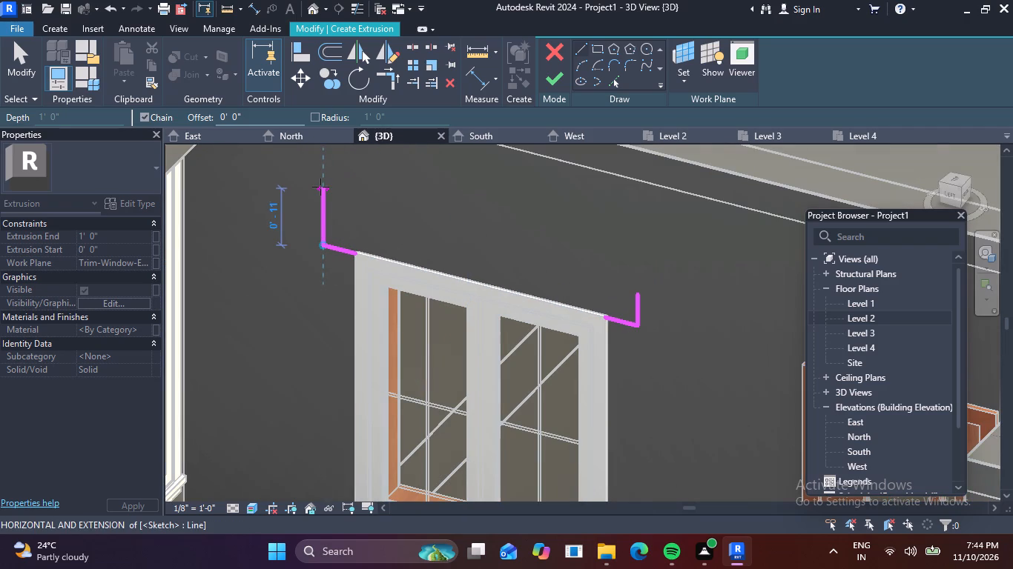
{"action": "type", "text": "6\""}
{"action": "key", "text": "Return"}
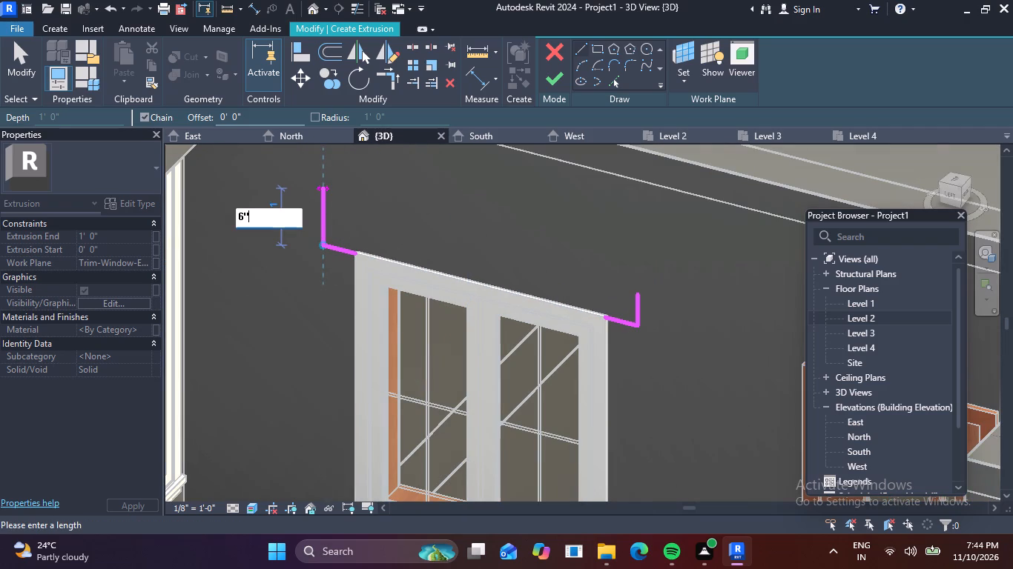
{"action": "left_click", "coordinate": [639, 293]}
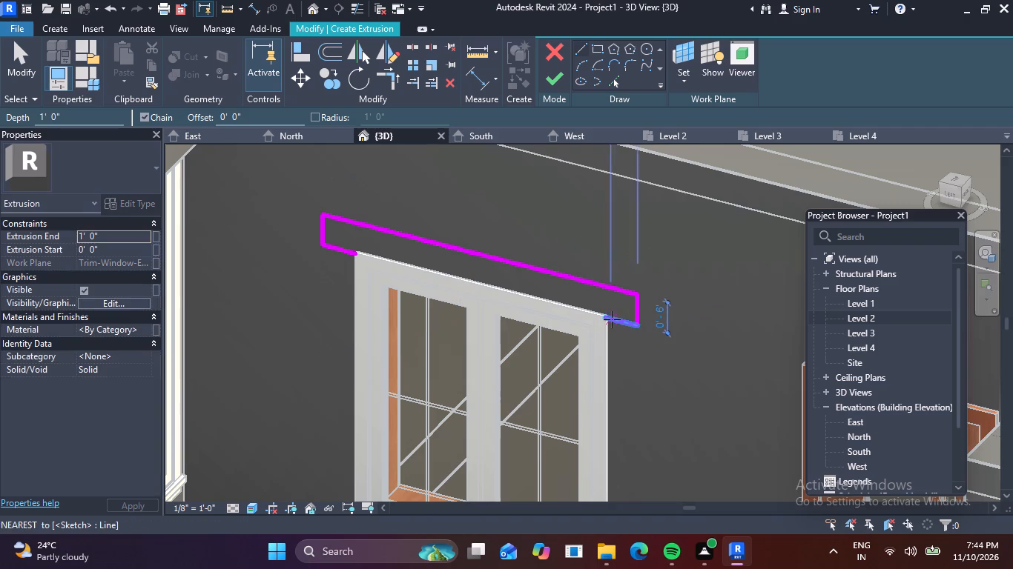
{"action": "left_click", "coordinate": [606, 319]}
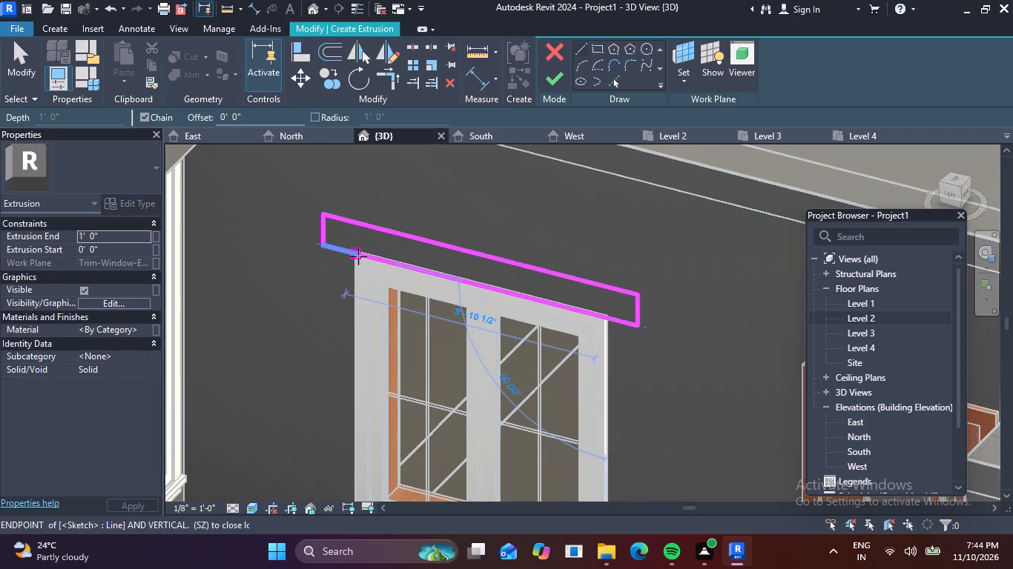
{"action": "left_click", "coordinate": [358, 256]}
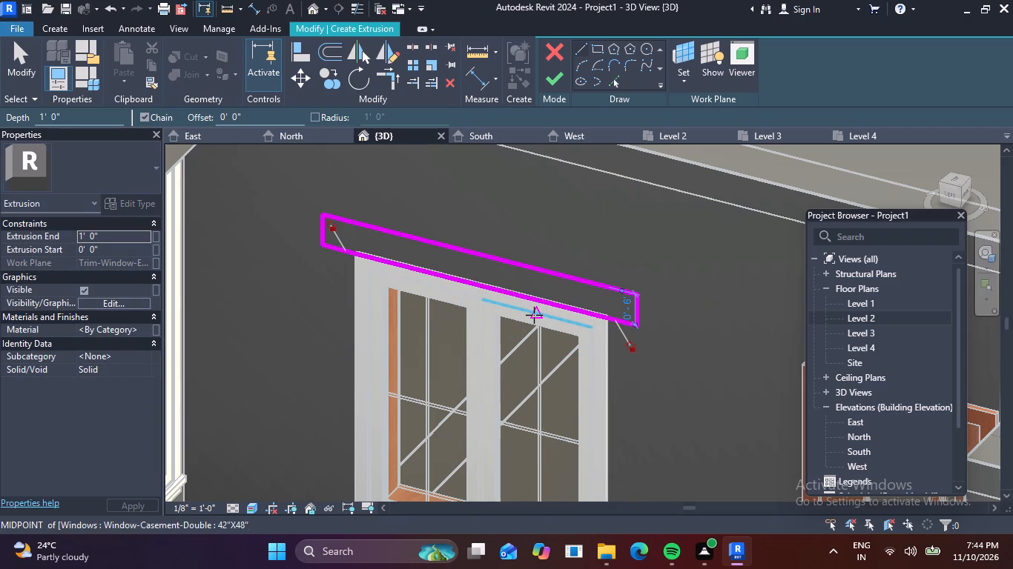
{"action": "left_click", "coordinate": [551, 82]}
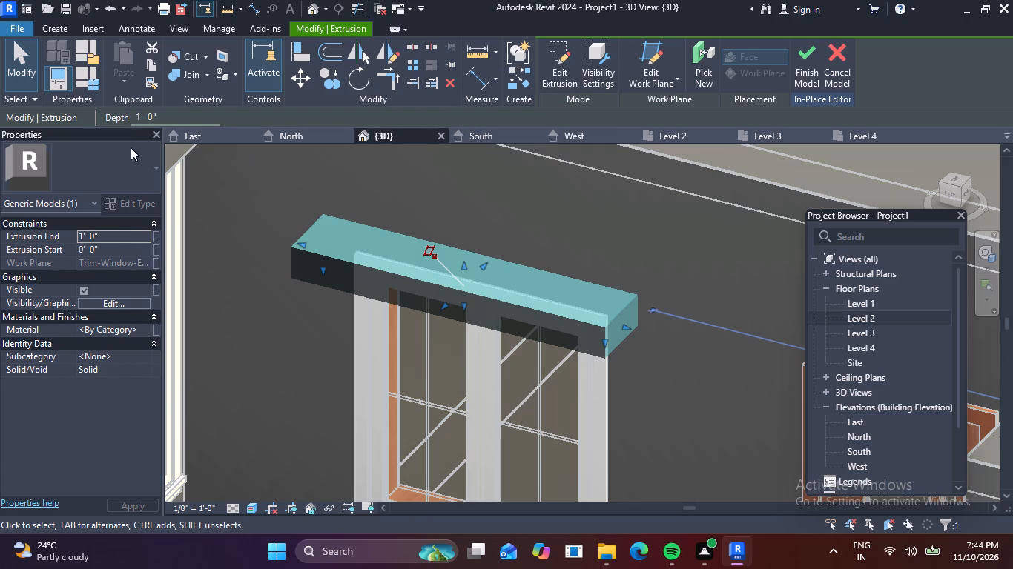
Set the Extrusion End of the canopy over the window beside the balcony door to 3'.
{"action": "left_click", "coordinate": [115, 237]}
{"action": "key", "text": "BackSpace"}
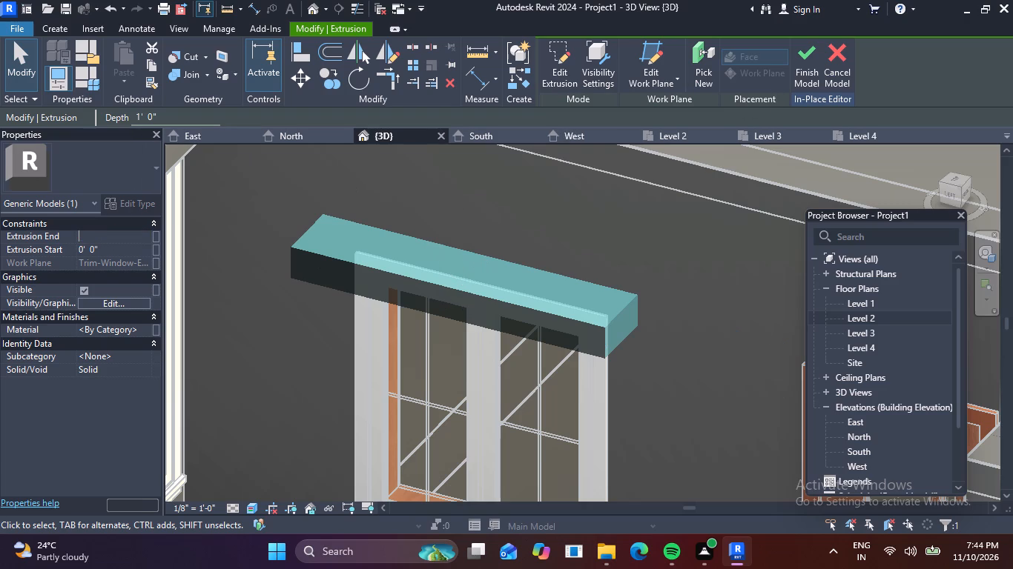
{"action": "type", "text": "3'"}
{"action": "key", "text": "Return"}
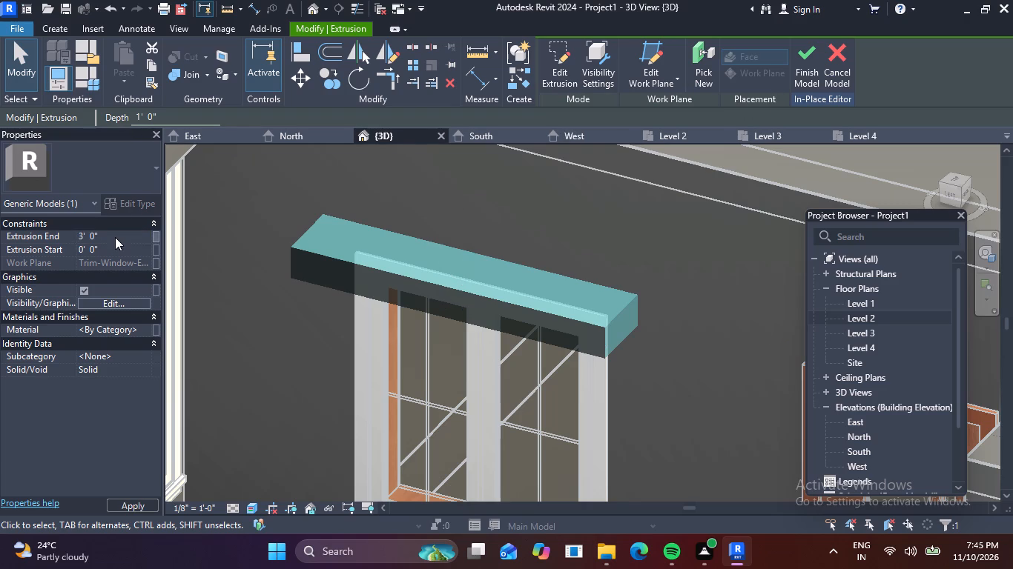
{"action": "key", "text": "Escape"}
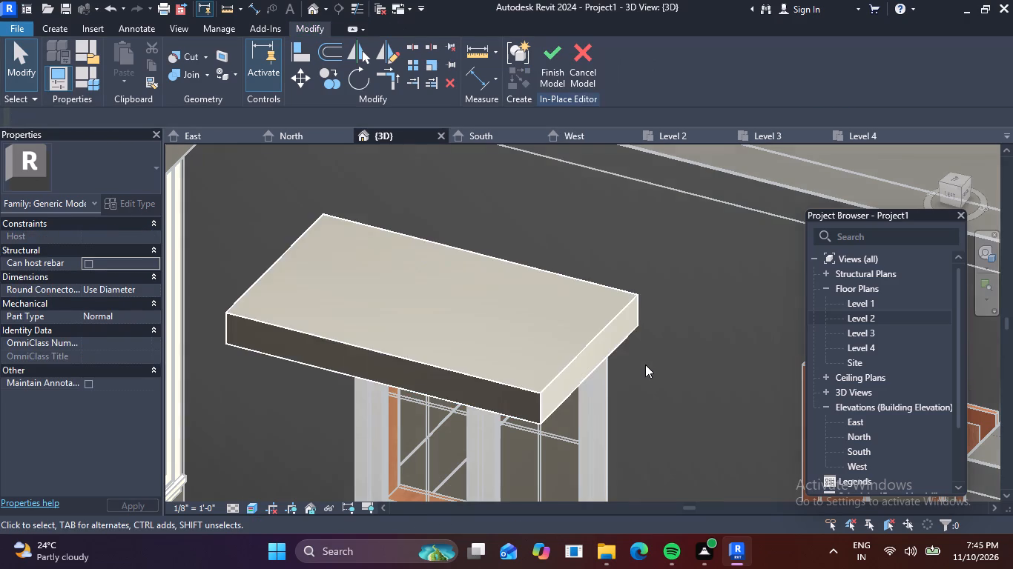
Examine the facade around the balcony for window and door openings that still lack a canopy.
{"action": "scroll", "coordinate": [650, 371], "scroll_direction": "down", "scroll_amount": 3}
{"action": "middle_click_drag", "start_coordinate": [660, 382], "coordinate": [511, 296]}
{"action": "middle_click_drag", "start_coordinate": [501, 294], "coordinate": [491, 291]}
{"action": "middle_click_drag", "start_coordinate": [650, 320], "coordinate": [585, 302]}
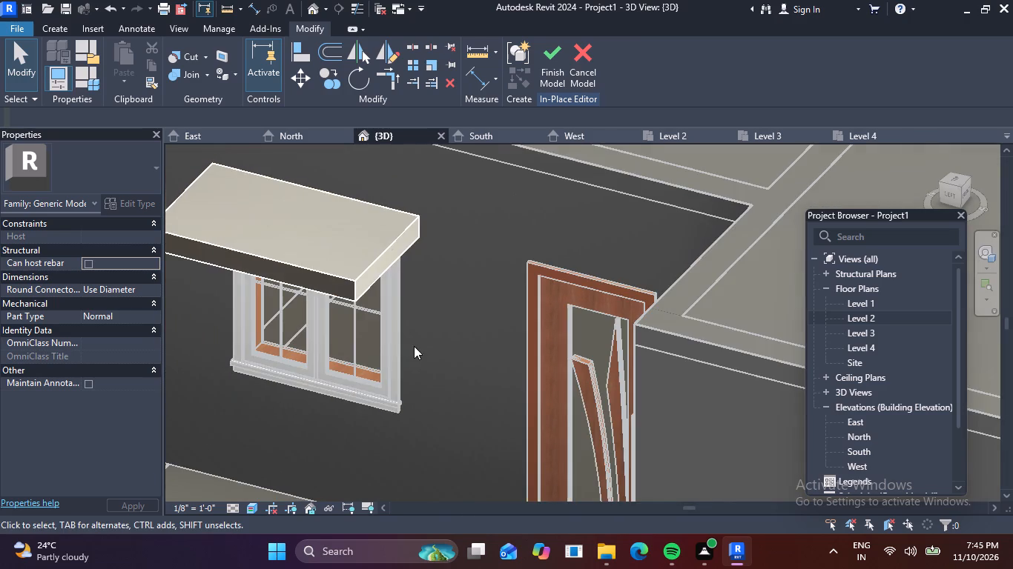
{"action": "middle_click_drag", "start_coordinate": [392, 351], "coordinate": [435, 370], "text": "shift"}
{"action": "scroll", "coordinate": [510, 338], "scroll_direction": "down", "scroll_amount": 3}
{"action": "scroll", "coordinate": [621, 347], "scroll_direction": "down", "scroll_amount": 5}
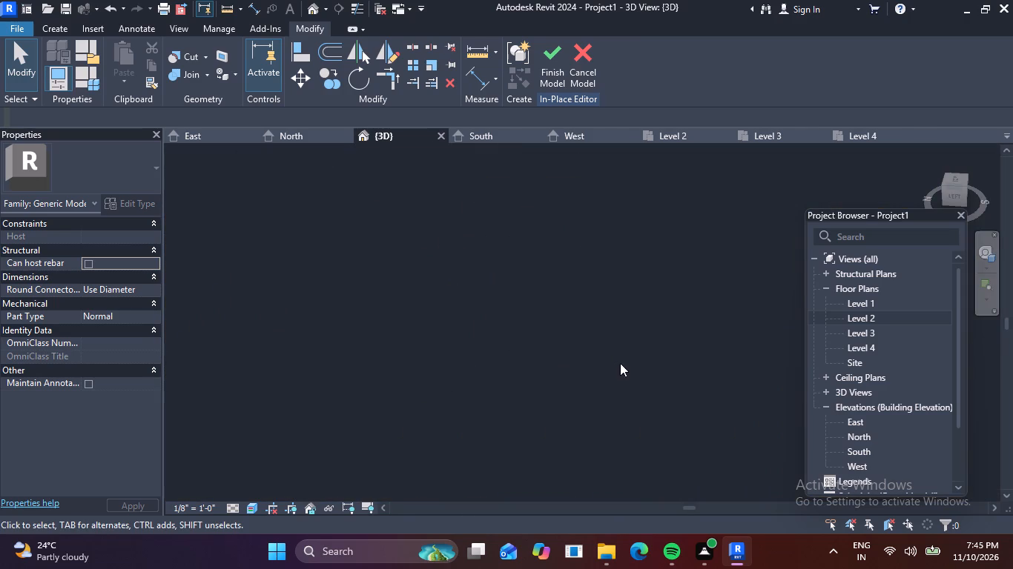
{"action": "scroll", "coordinate": [636, 355], "scroll_direction": "down", "scroll_amount": 9}
{"action": "middle_click_drag", "start_coordinate": [604, 355], "coordinate": [206, 333]}
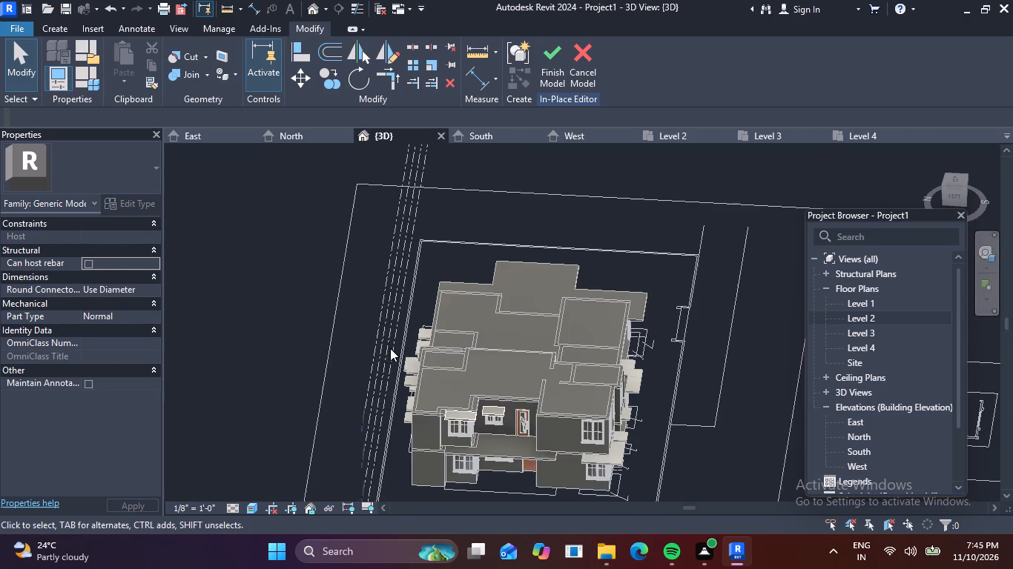
{"action": "scroll", "coordinate": [610, 424], "scroll_direction": "up", "scroll_amount": 4}
{"action": "scroll", "coordinate": [429, 416], "scroll_direction": "up", "scroll_amount": 4}
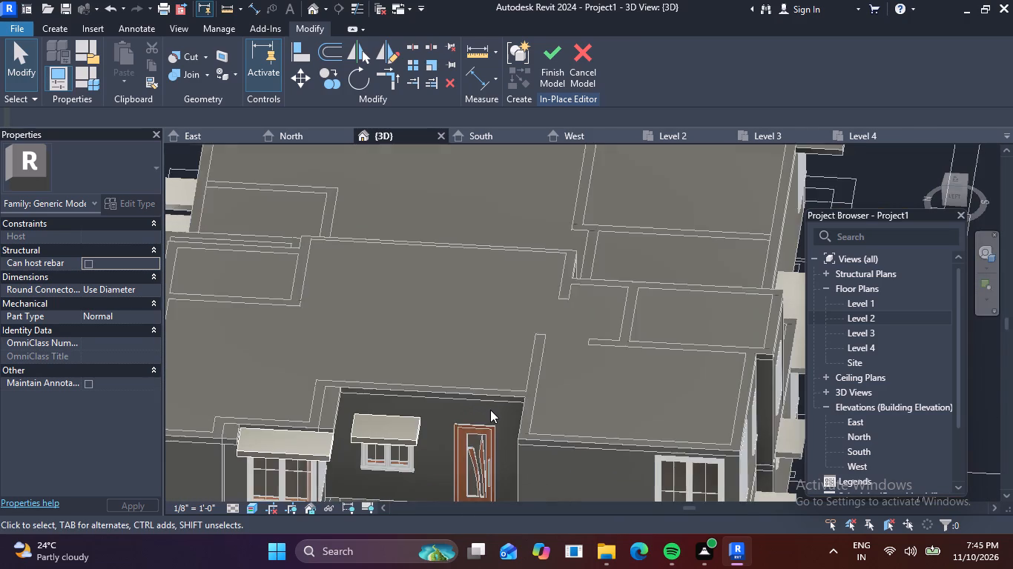
{"action": "middle_click_drag", "start_coordinate": [491, 410], "coordinate": [501, 388], "text": "shift"}
{"action": "middle_click_drag", "start_coordinate": [617, 334], "coordinate": [411, 465]}
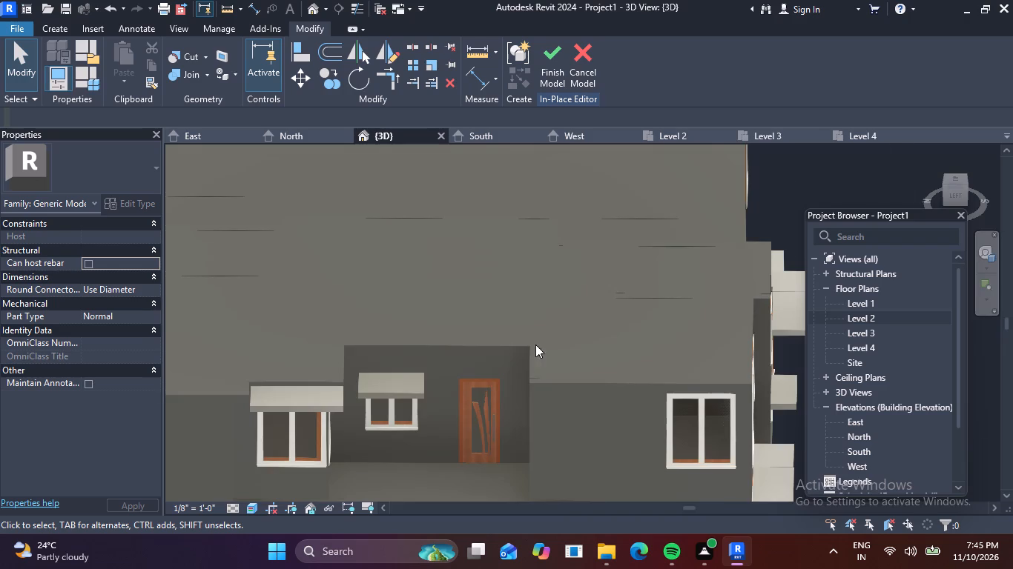
{"action": "scroll", "coordinate": [530, 344], "scroll_direction": "up", "scroll_amount": 4}
{"action": "scroll", "coordinate": [452, 385], "scroll_direction": "up", "scroll_amount": 3}
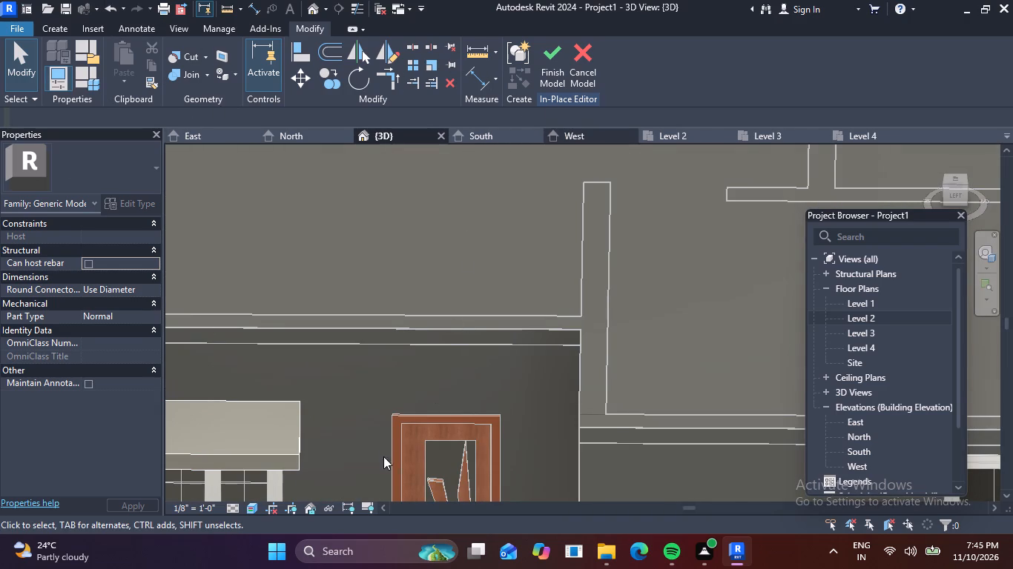
{"action": "scroll", "coordinate": [407, 432], "scroll_direction": "up", "scroll_amount": 3}
{"action": "middle_click_drag", "start_coordinate": [513, 389], "coordinate": [510, 353], "text": "shift"}
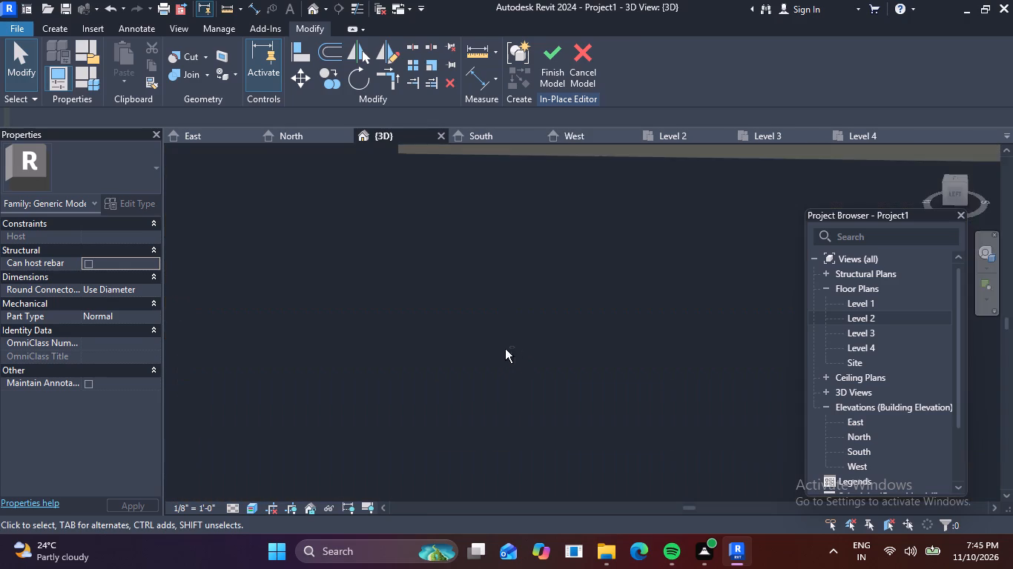
{"action": "scroll", "coordinate": [521, 305], "scroll_direction": "down", "scroll_amount": 4}
{"action": "scroll", "coordinate": [581, 256], "scroll_direction": "down", "scroll_amount": 5}
{"action": "middle_click_drag", "start_coordinate": [542, 216], "coordinate": [536, 469]}
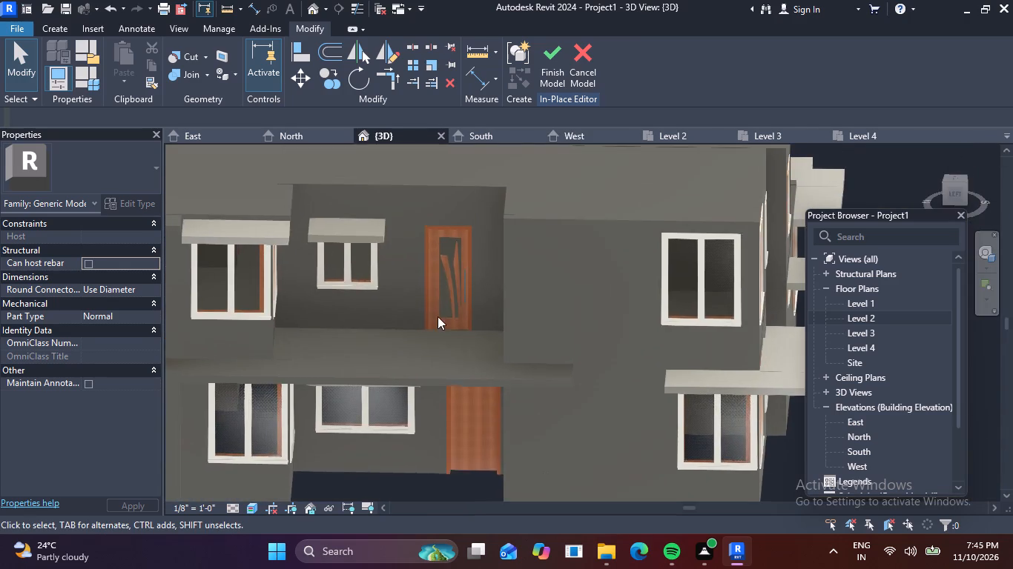
{"action": "scroll", "coordinate": [443, 196], "scroll_direction": "up", "scroll_amount": 3}
{"action": "scroll", "coordinate": [488, 242], "scroll_direction": "up", "scroll_amount": 3}
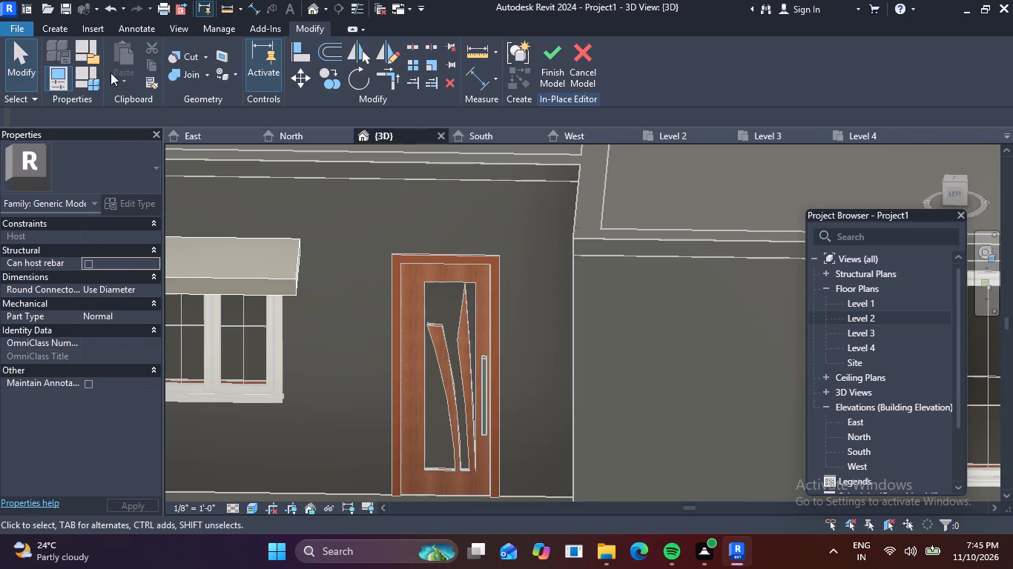
Start another extrusion with its work plane picked on the upper-floor balcony door.
{"action": "left_click", "coordinate": [56, 25]}
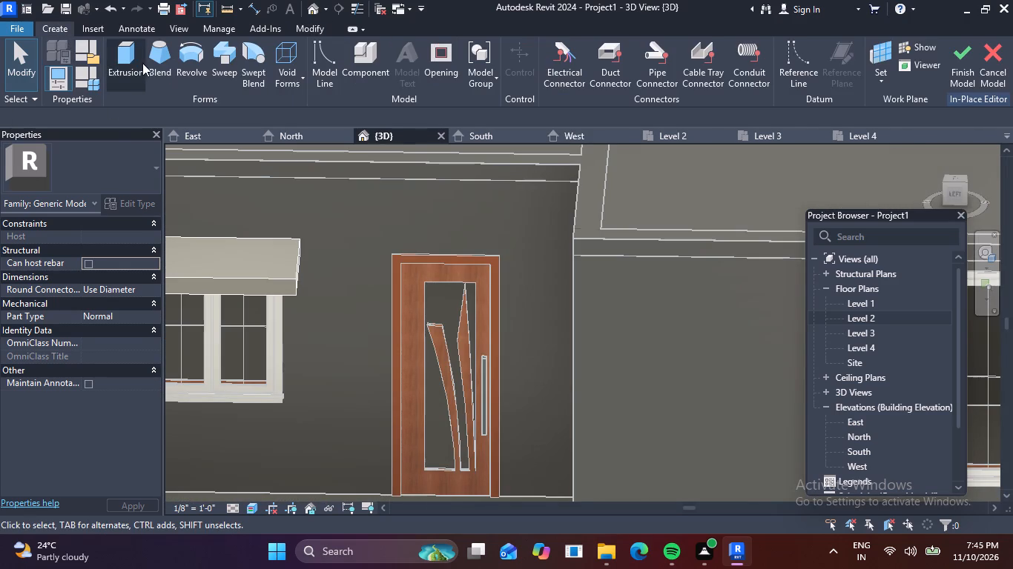
{"action": "left_click", "coordinate": [134, 59]}
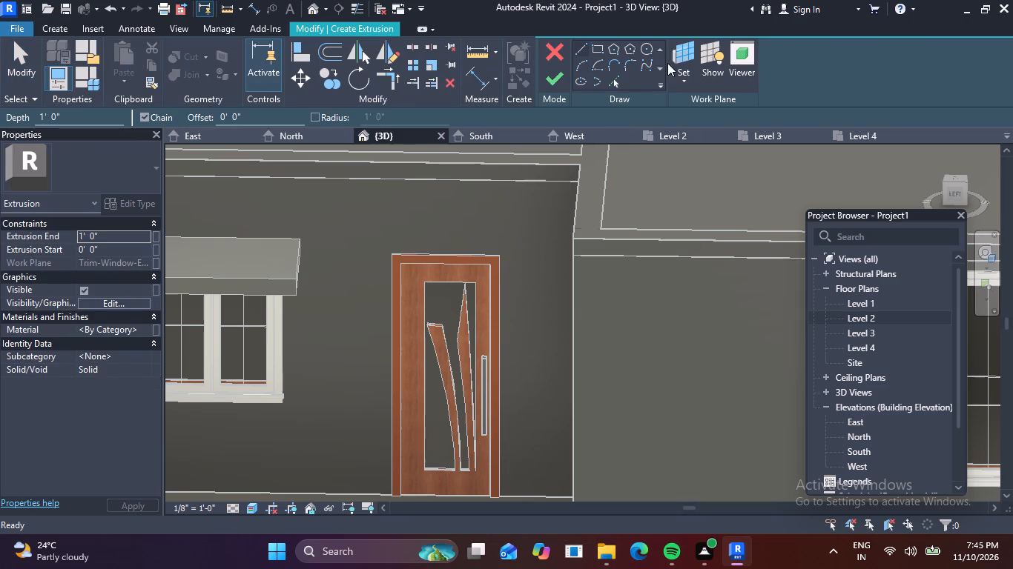
{"action": "left_click", "coordinate": [682, 48]}
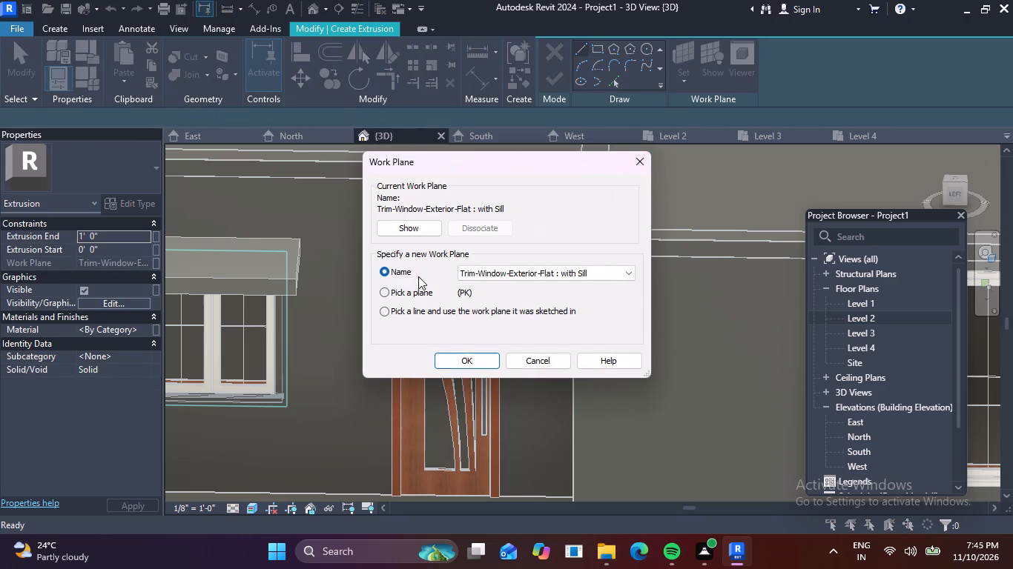
{"action": "left_click", "coordinate": [386, 289]}
{"action": "left_click", "coordinate": [475, 359]}
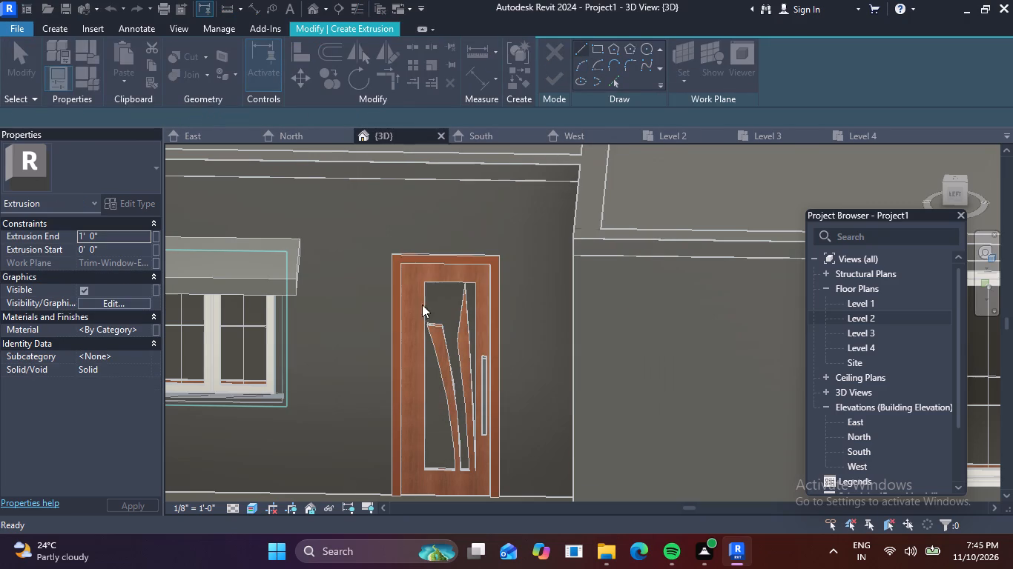
{"action": "scroll", "coordinate": [396, 243], "scroll_direction": "up", "scroll_amount": 4}
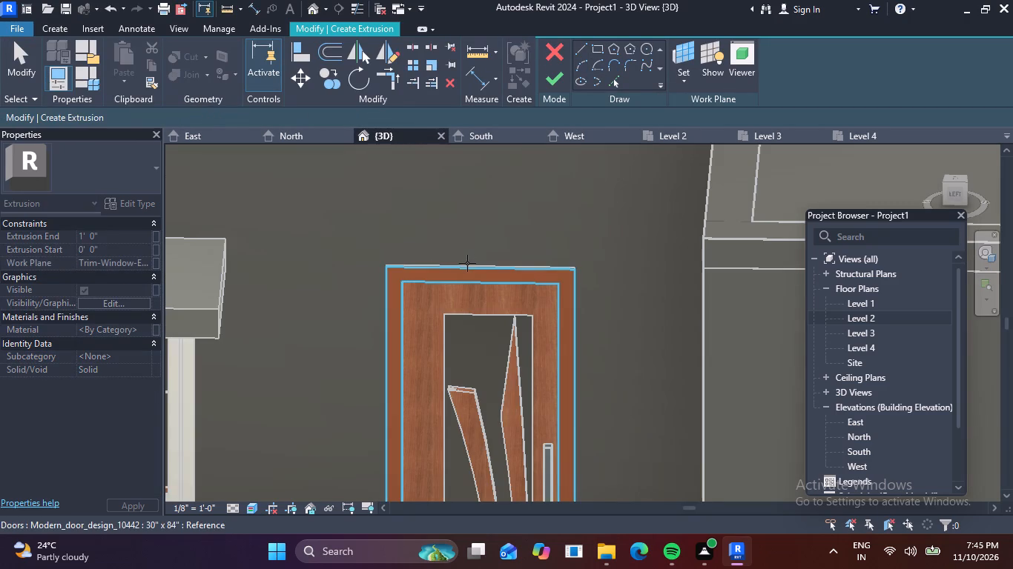
{"action": "left_click", "coordinate": [467, 263]}
Sketch a 6" horizontal line outward from the balcony door frame's upper corner on the side away from the window.
{"action": "left_click", "coordinate": [573, 266]}
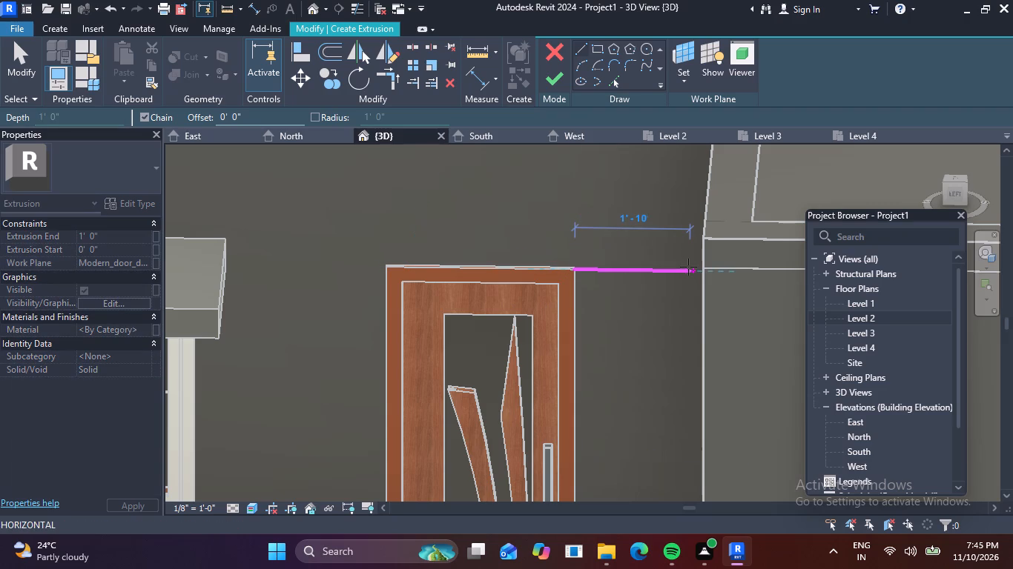
{"action": "type", "text": "6\""}
{"action": "key", "text": "Return"}
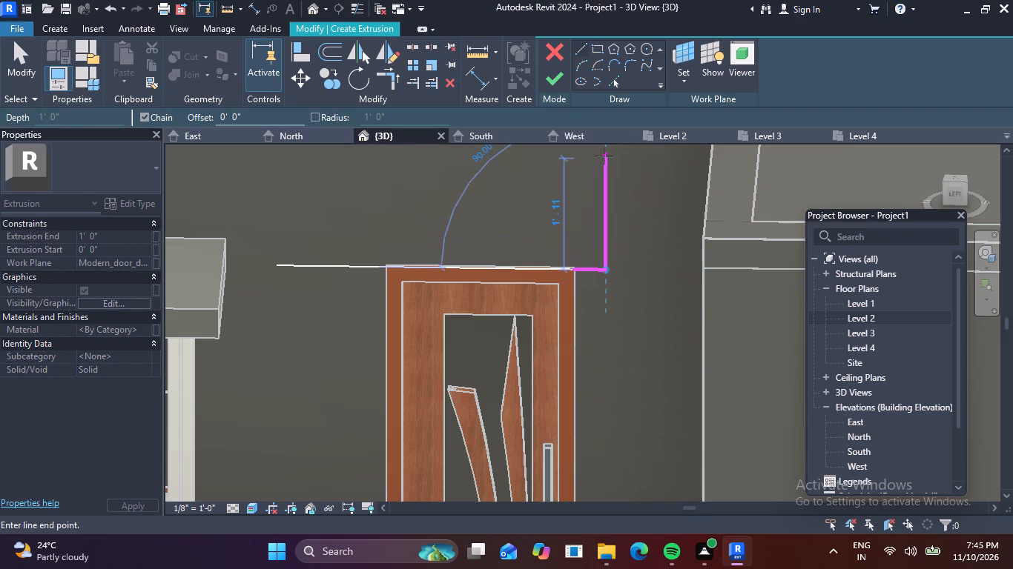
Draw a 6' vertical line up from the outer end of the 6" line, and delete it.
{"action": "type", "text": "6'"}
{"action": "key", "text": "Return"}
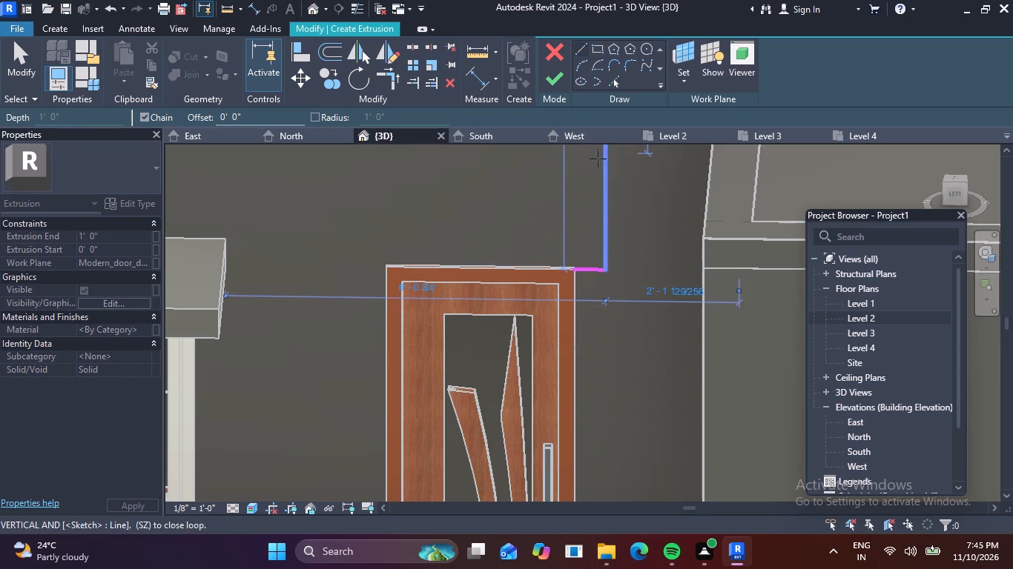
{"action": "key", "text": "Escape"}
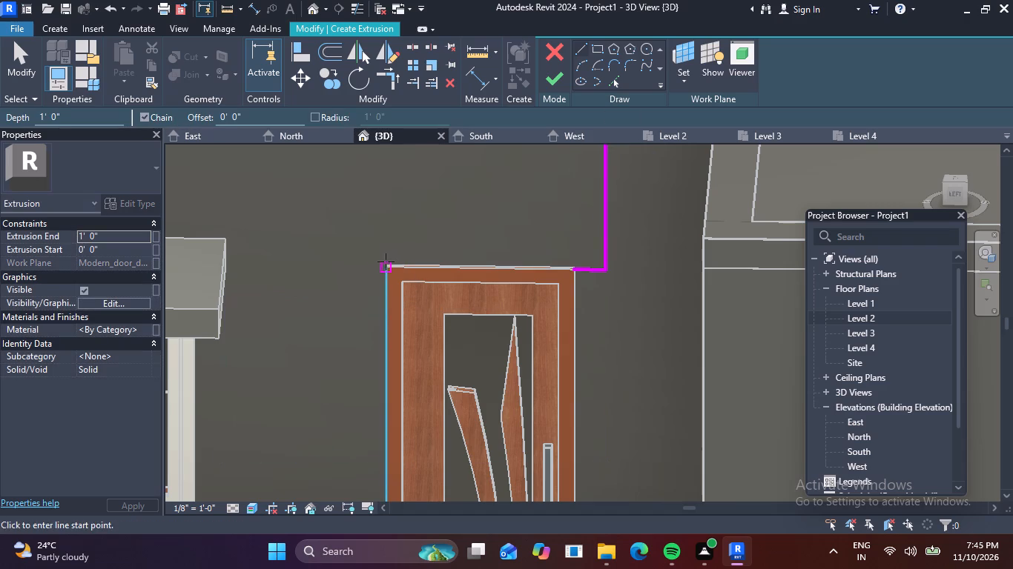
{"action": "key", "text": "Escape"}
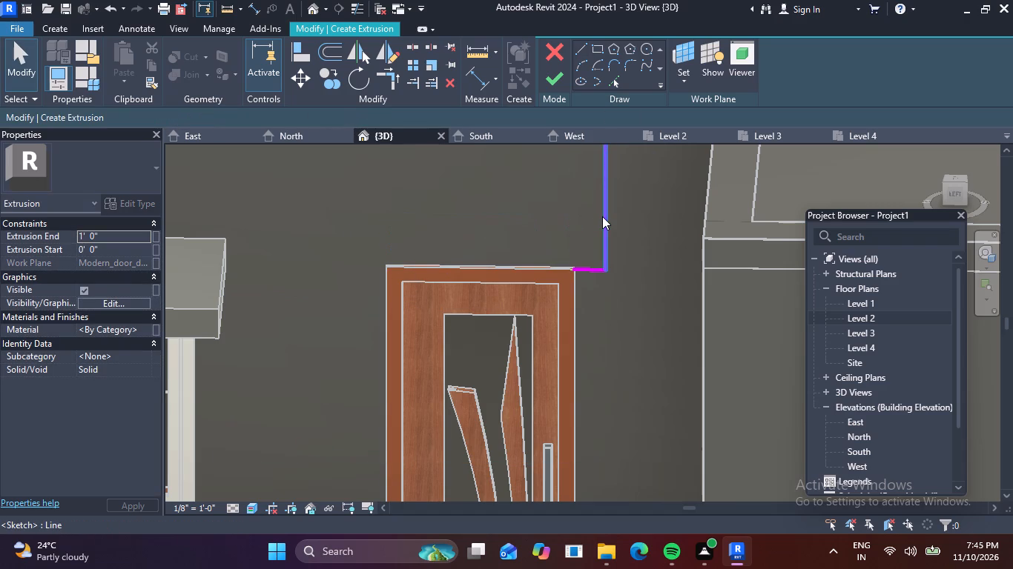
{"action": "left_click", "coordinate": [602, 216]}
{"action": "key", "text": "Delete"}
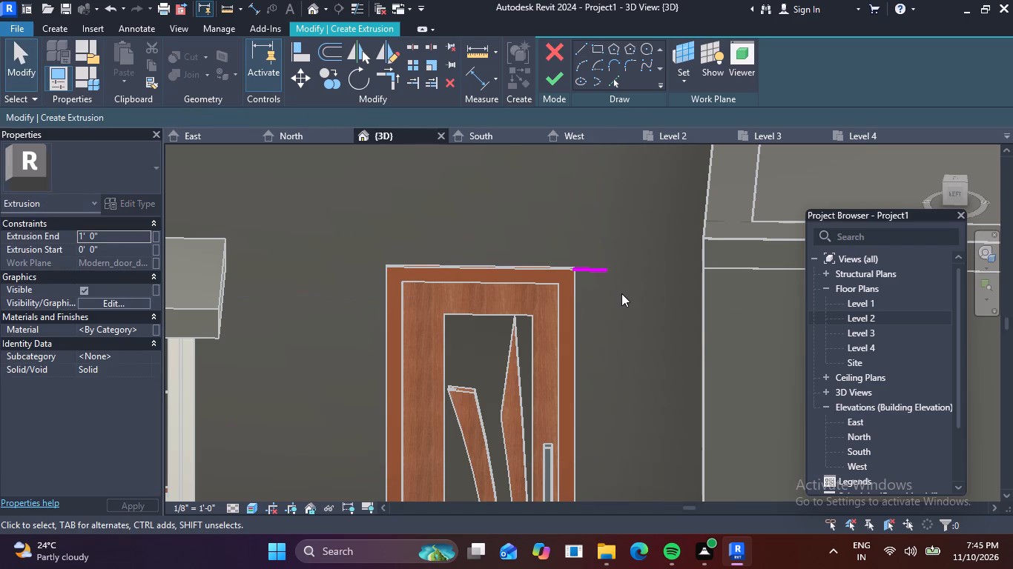
Draw a 6' vertical line up from the outer end of the 6" line beside the balcony door.
{"action": "left_click", "coordinate": [583, 48]}
{"action": "left_click", "coordinate": [604, 268]}
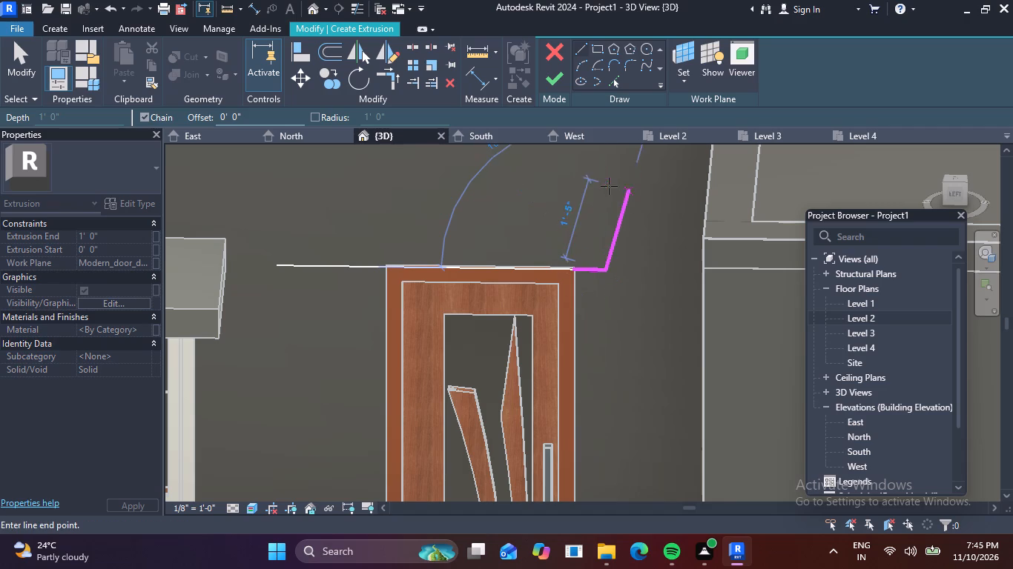
{"action": "type", "text": "6'"}
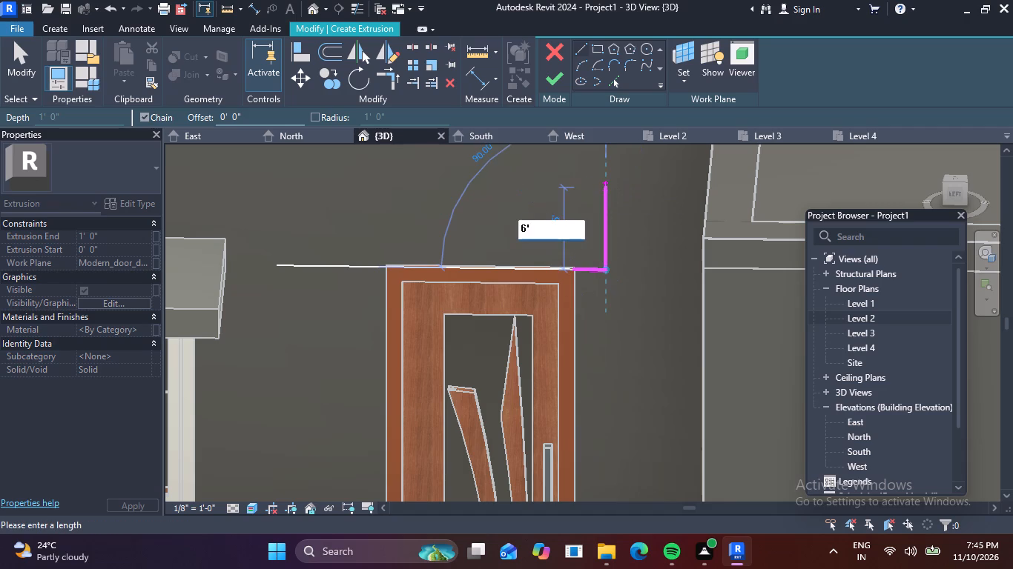
{"action": "key", "text": "Return"}
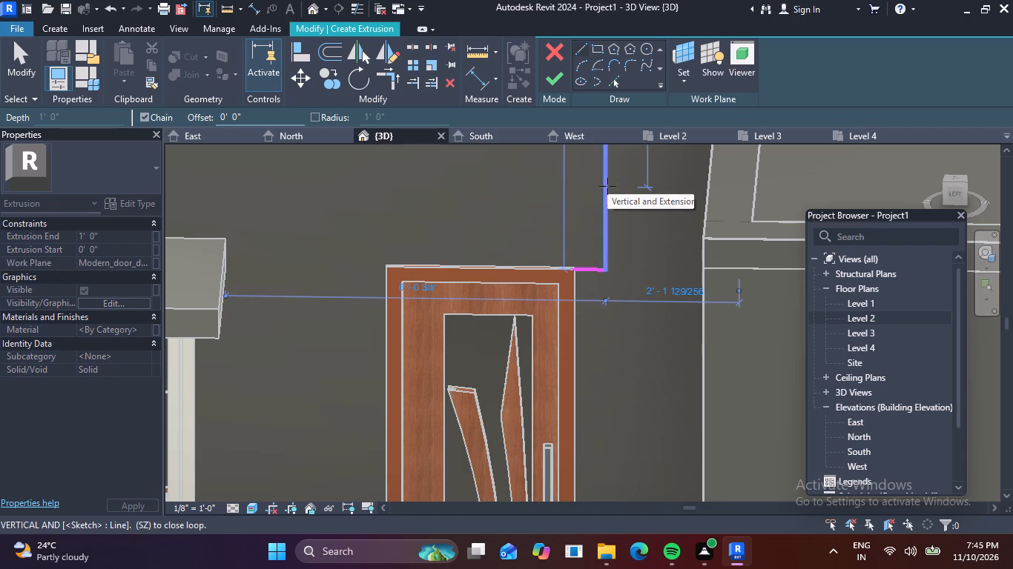
Replace the 6' vertical line beside the balcony door with a 6" vertical line up from the short horizontal line's outer end.
{"action": "key", "text": "Escape"}
{"action": "key", "text": "ctrl+z"}
{"action": "key", "text": "ctrl+z"}
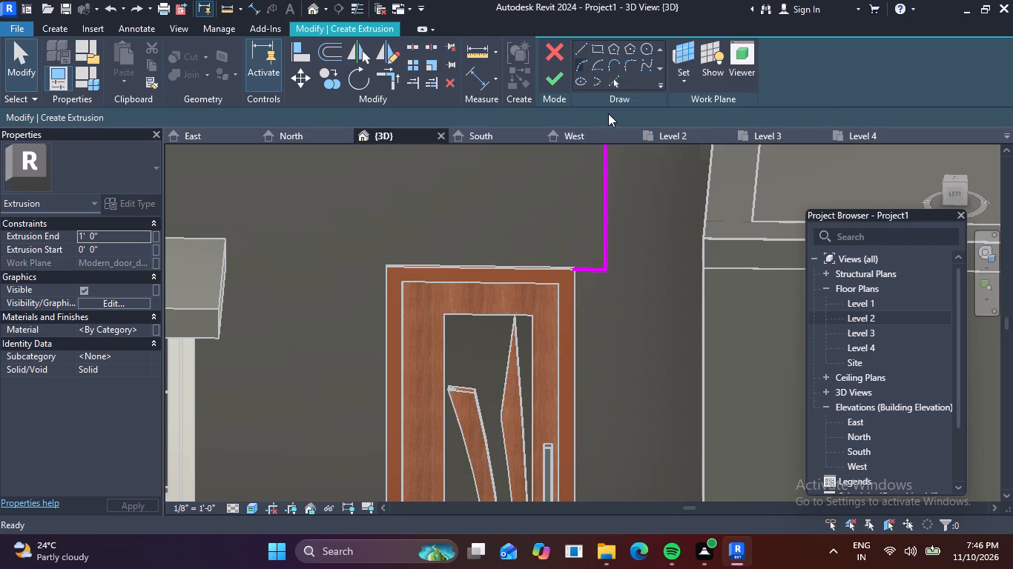
{"action": "key", "text": "ctrl+z"}
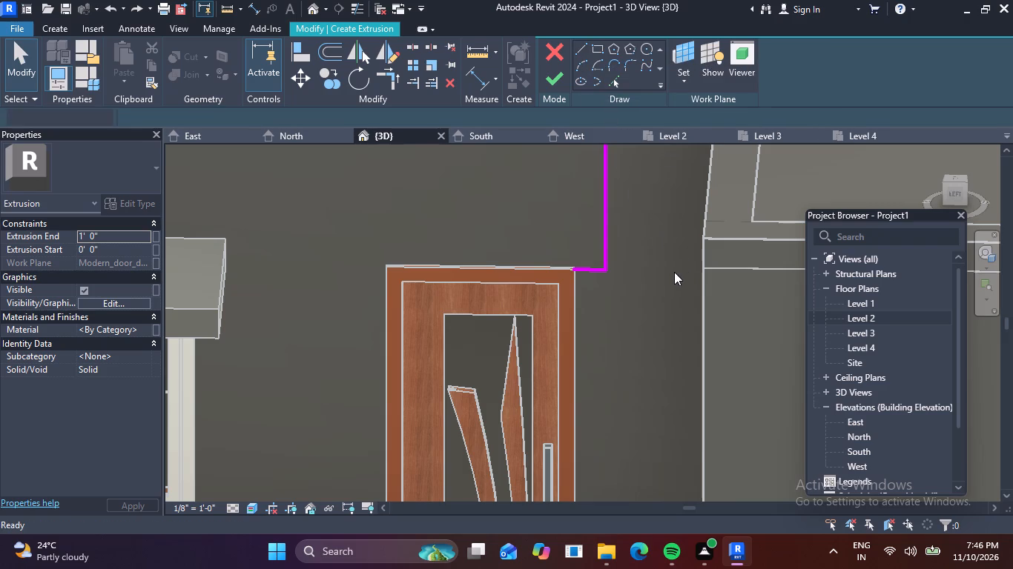
{"action": "left_click", "coordinate": [580, 50]}
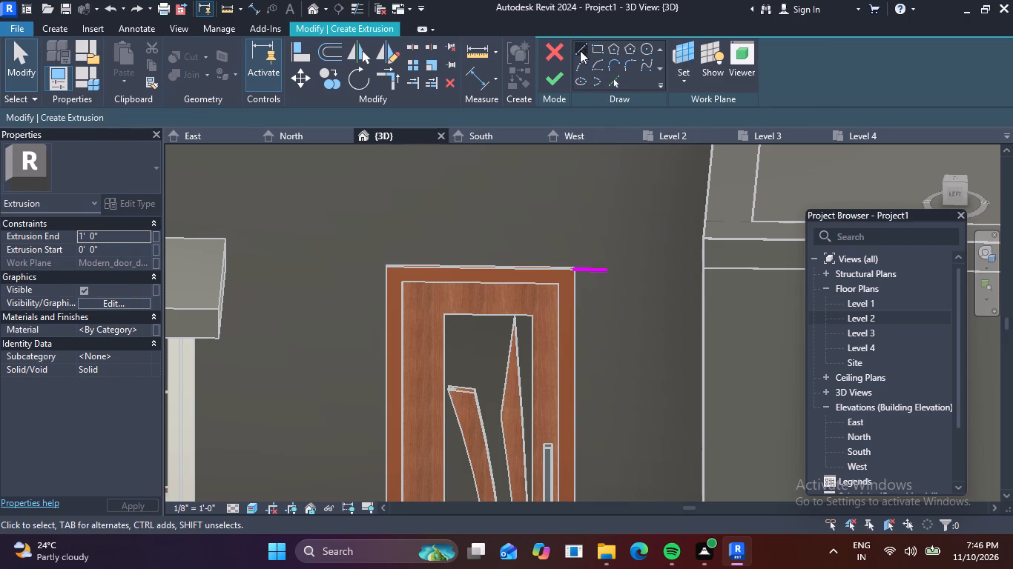
{"action": "left_click", "coordinate": [607, 269]}
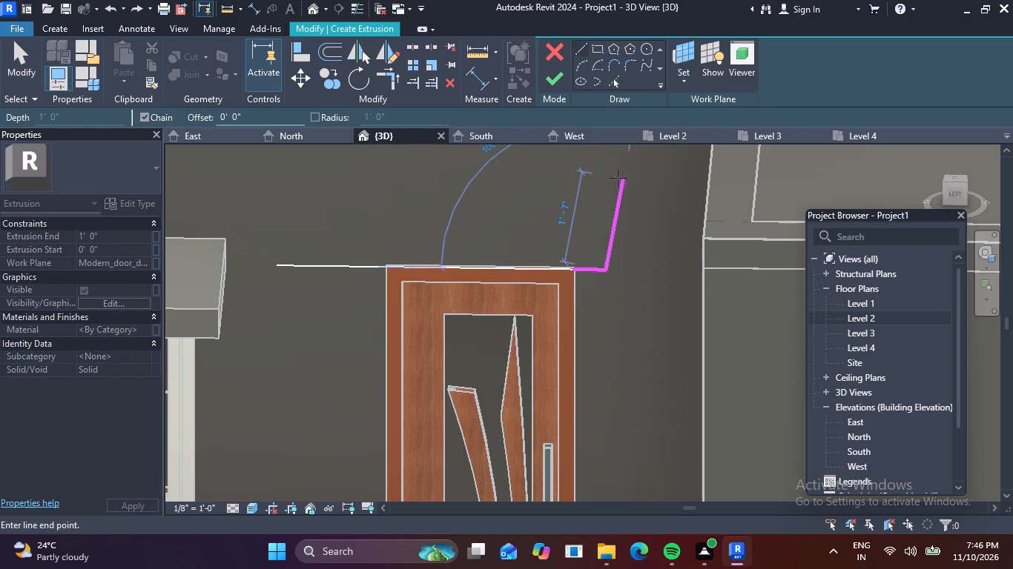
{"action": "type", "text": "6\""}
{"action": "key", "text": "Return"}
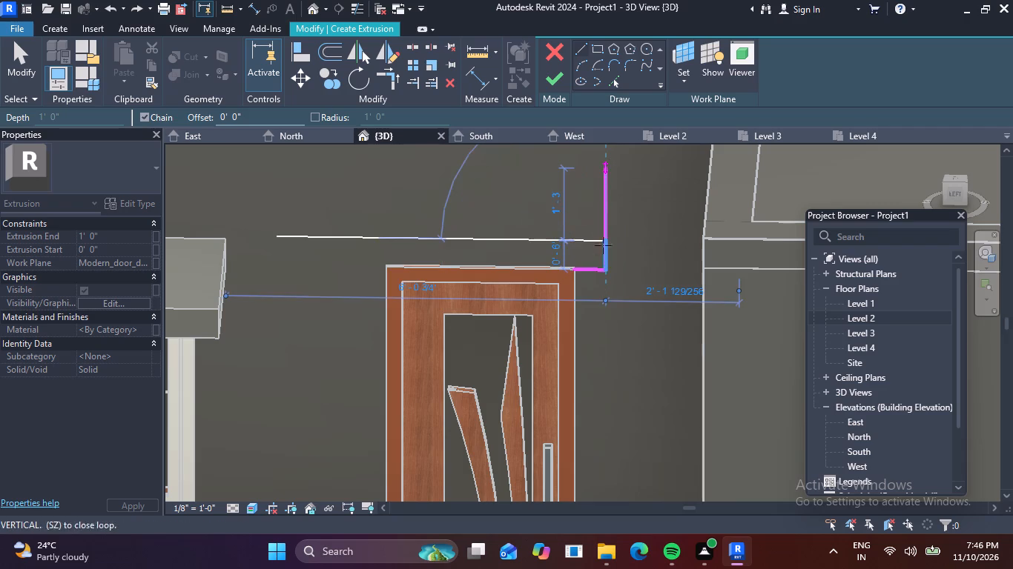
{"action": "key", "text": "Escape"}
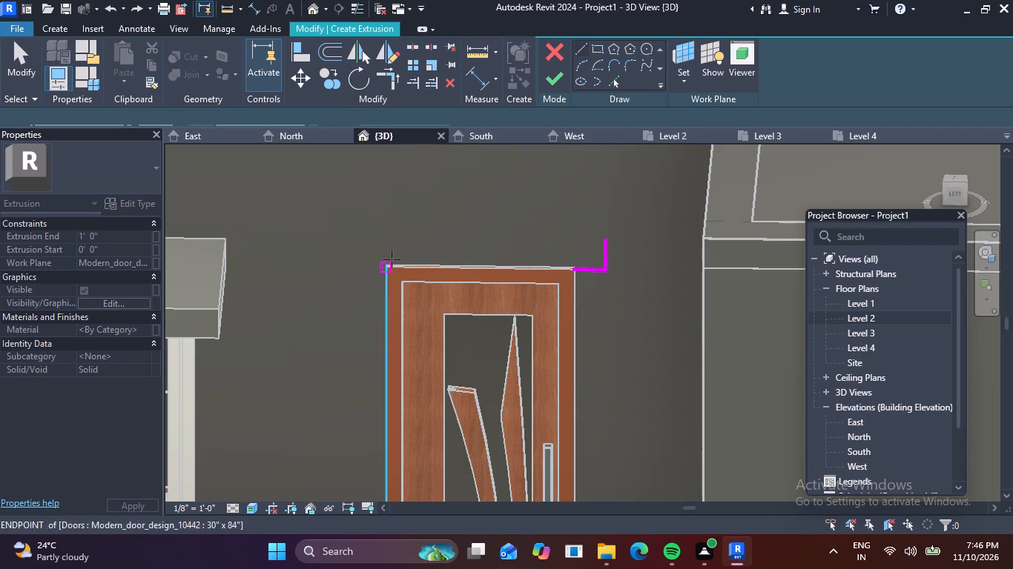
Complete the canopy profile with 6" horizontal and vertical lines at the door frame's other upper corner, then close its top and bottom edges.
{"action": "left_click", "coordinate": [389, 264]}
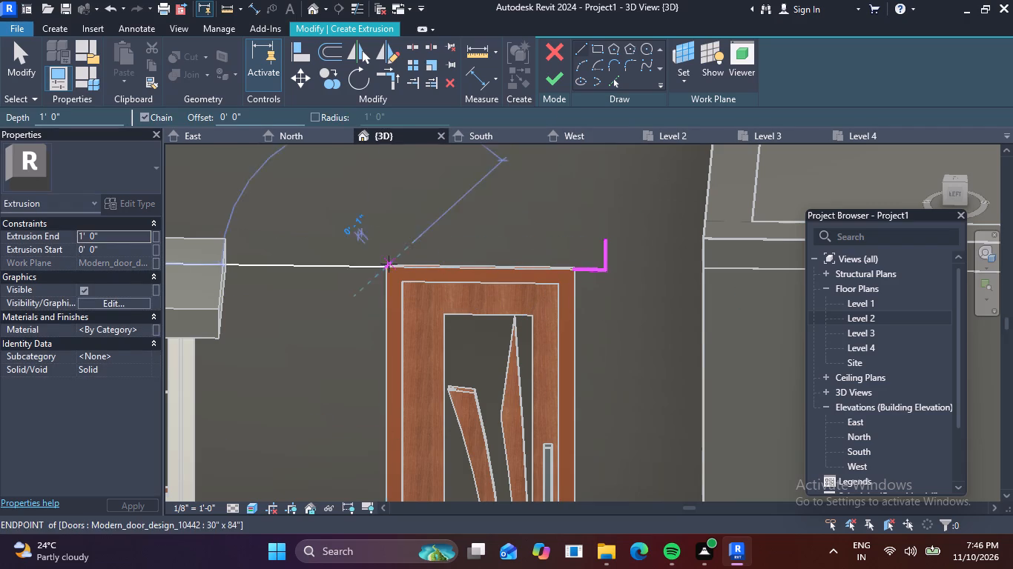
{"action": "type", "text": "6\""}
{"action": "key", "text": "Return"}
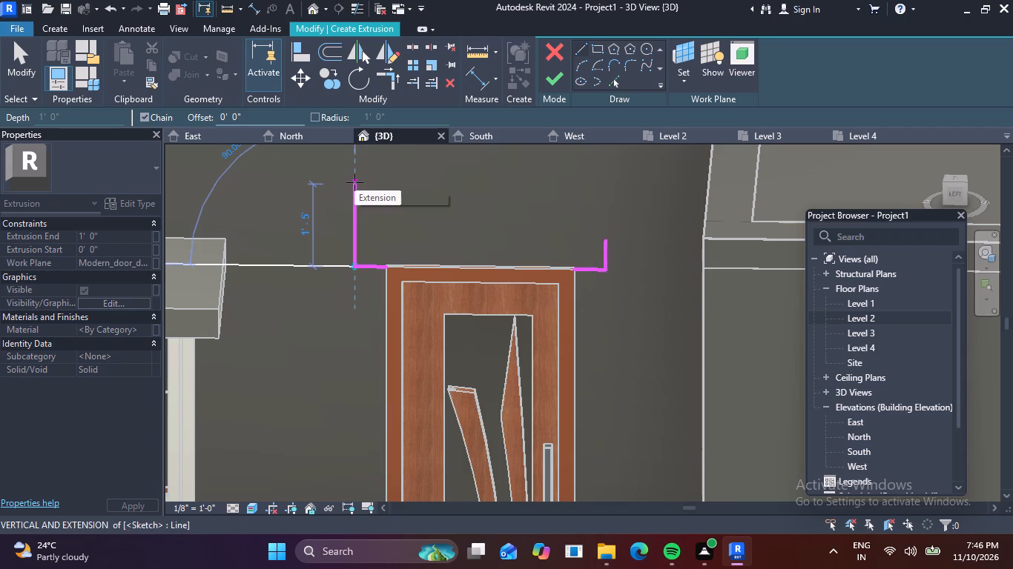
{"action": "type", "text": "6\""}
{"action": "key", "text": "Return"}
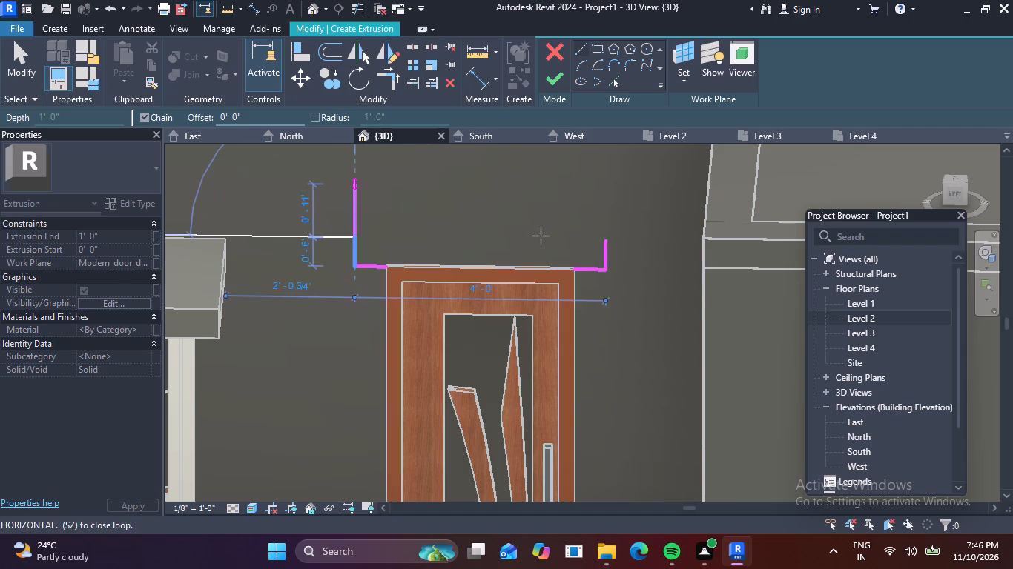
{"action": "left_click", "coordinate": [608, 240]}
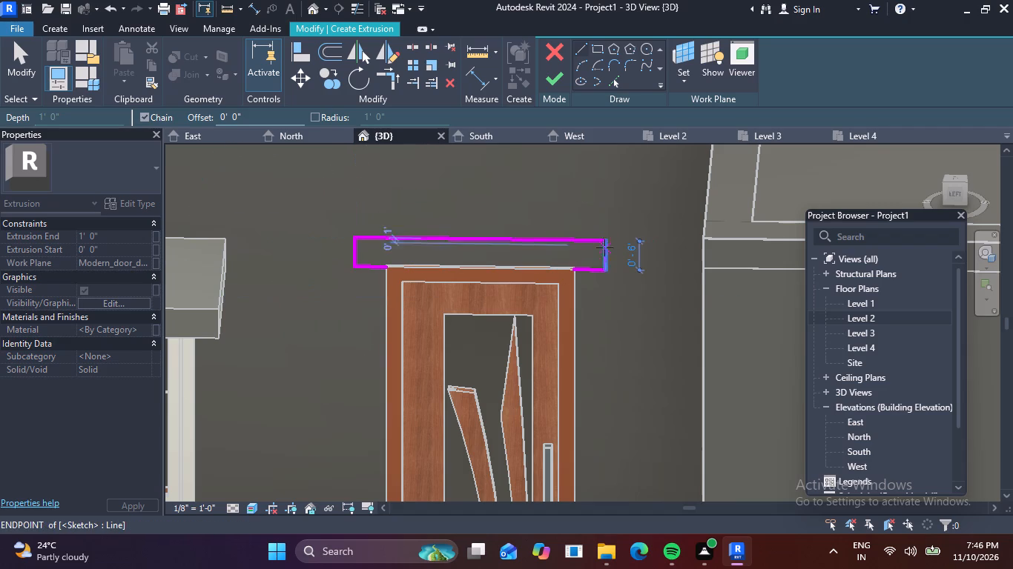
{"action": "left_click", "coordinate": [574, 273]}
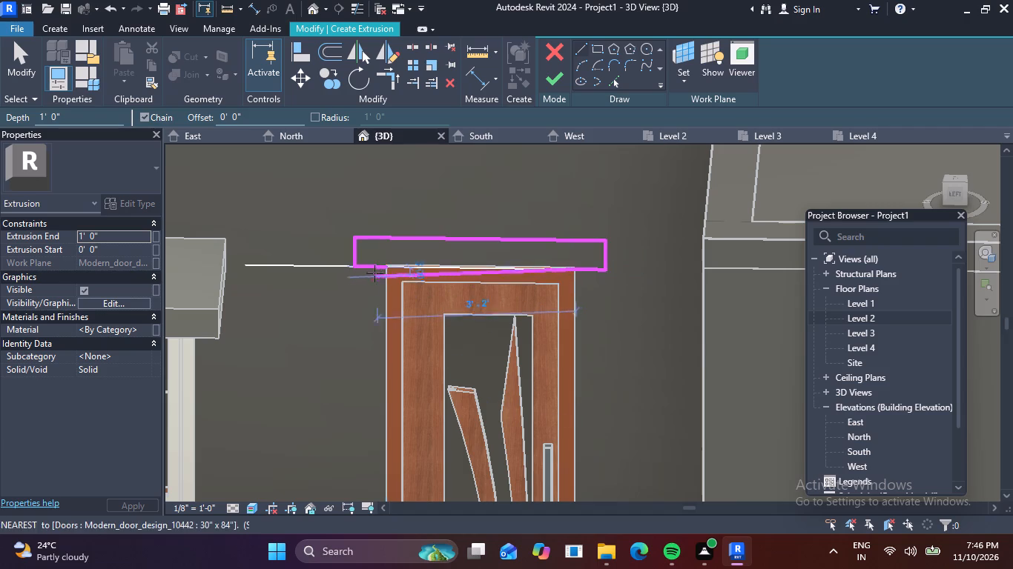
{"action": "left_click", "coordinate": [389, 267]}
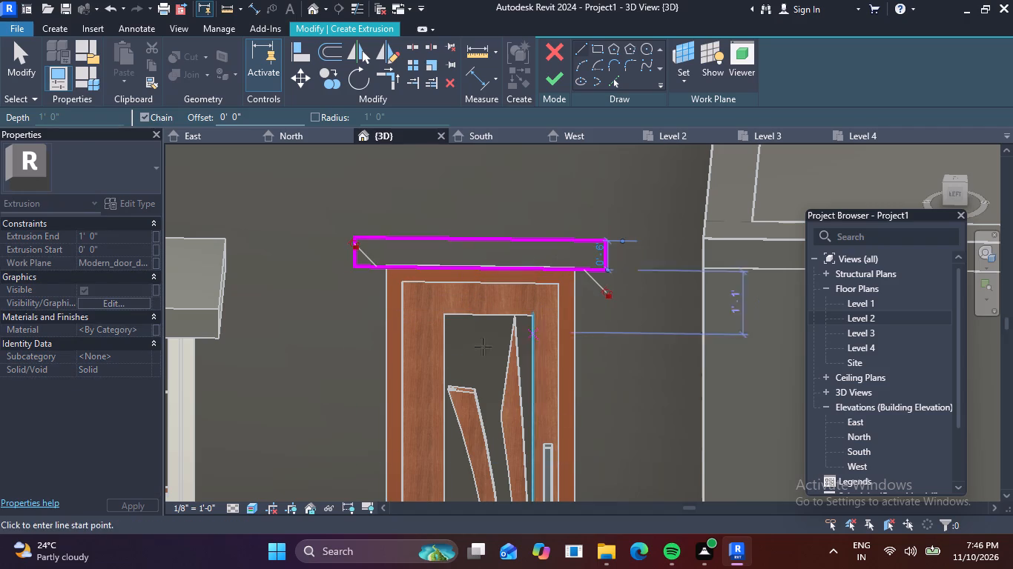
Finish the balcony door canopy sketch and set its extrusion end to 3'.
{"action": "left_click", "coordinate": [558, 81]}
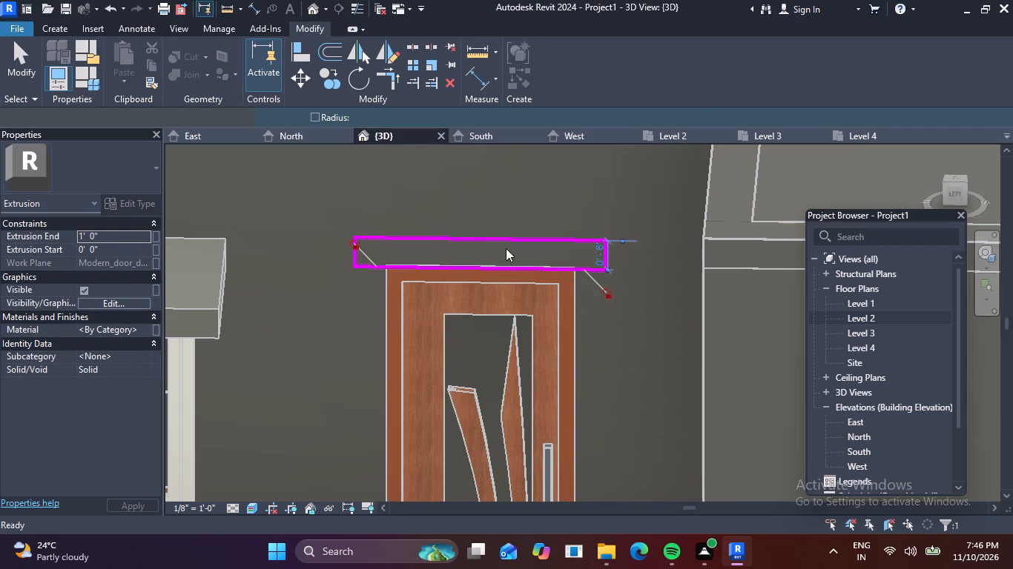
{"action": "left_click", "coordinate": [116, 234]}
{"action": "key", "text": "BackSpace"}
{"action": "type", "text": "3'"}
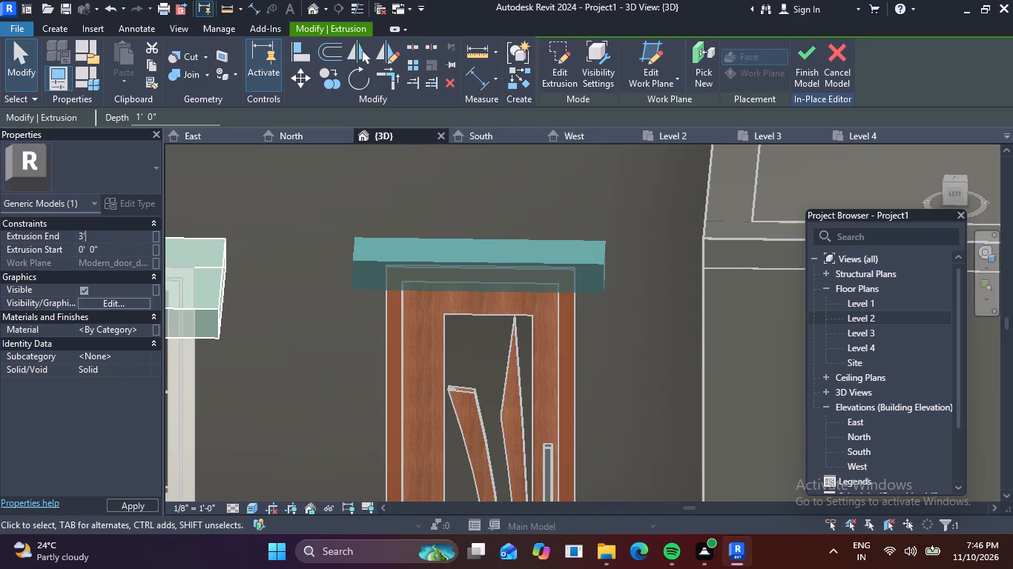
{"action": "key", "text": "Return"}
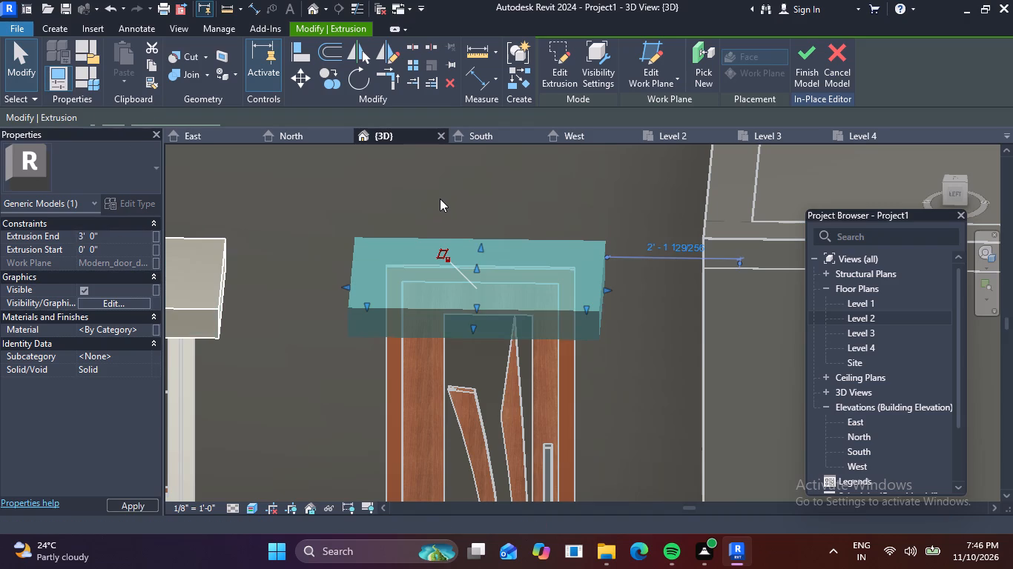
{"action": "key", "text": "Escape"}
Start another extrusion with its work plane picked on the trim of the two-pane window near the building's corner.
{"action": "scroll", "coordinate": [443, 216], "scroll_direction": "down", "scroll_amount": 4}
{"action": "scroll", "coordinate": [486, 276], "scroll_direction": "down", "scroll_amount": 3}
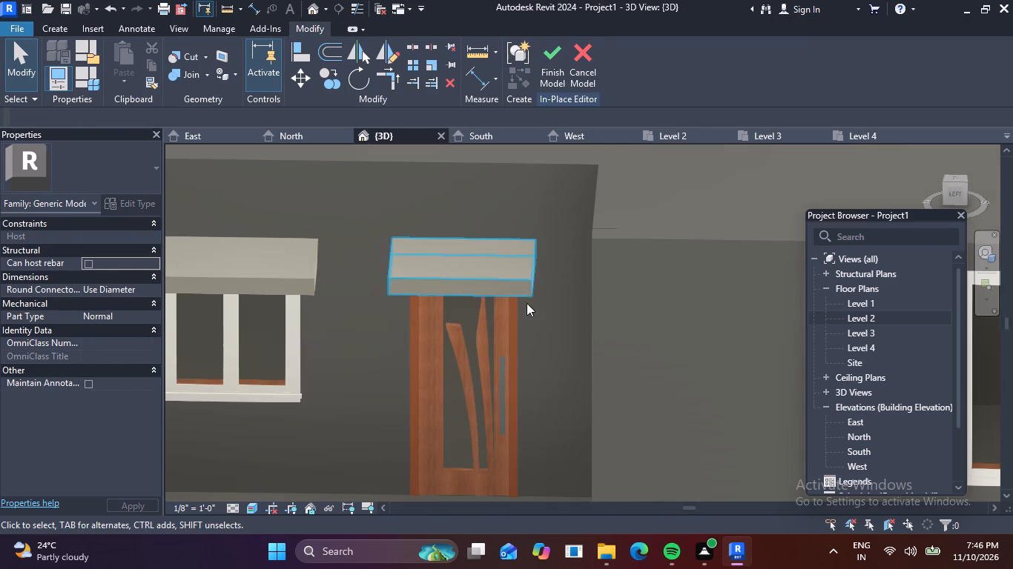
{"action": "middle_click_drag", "start_coordinate": [550, 303], "coordinate": [307, 252]}
{"action": "scroll", "coordinate": [549, 303], "scroll_direction": "down", "scroll_amount": 1}
{"action": "scroll", "coordinate": [626, 232], "scroll_direction": "up", "scroll_amount": 4}
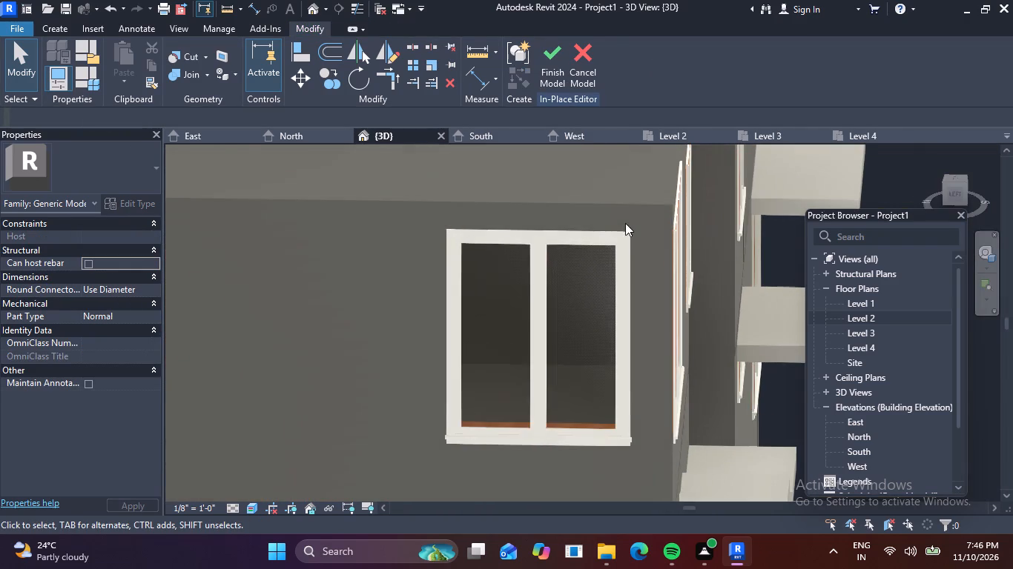
{"action": "middle_click_drag", "start_coordinate": [617, 250], "coordinate": [460, 299]}
{"action": "scroll", "coordinate": [359, 273], "scroll_direction": "up", "scroll_amount": 1}
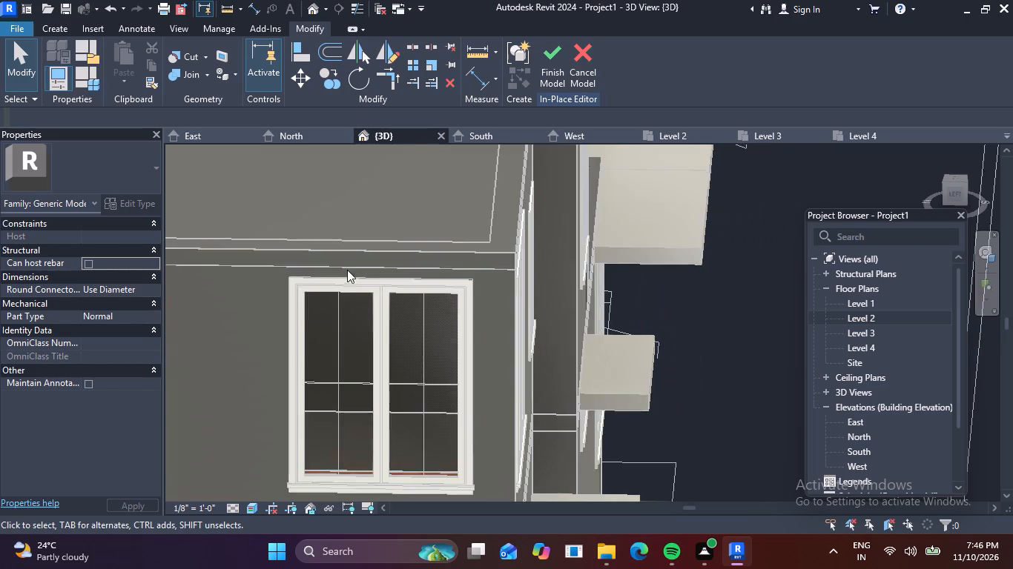
{"action": "scroll", "coordinate": [347, 270], "scroll_direction": "up", "scroll_amount": 1}
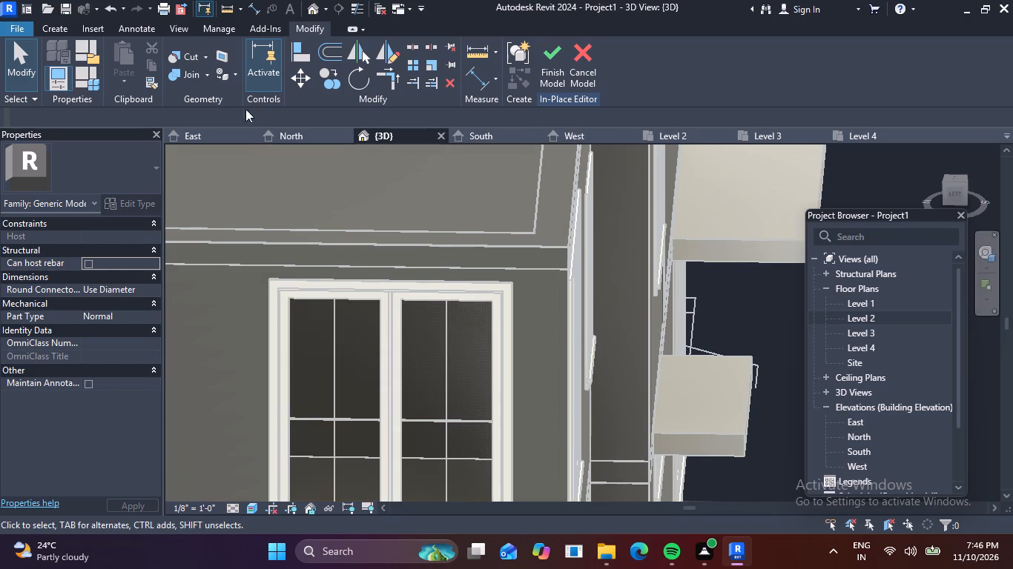
{"action": "left_click", "coordinate": [62, 24]}
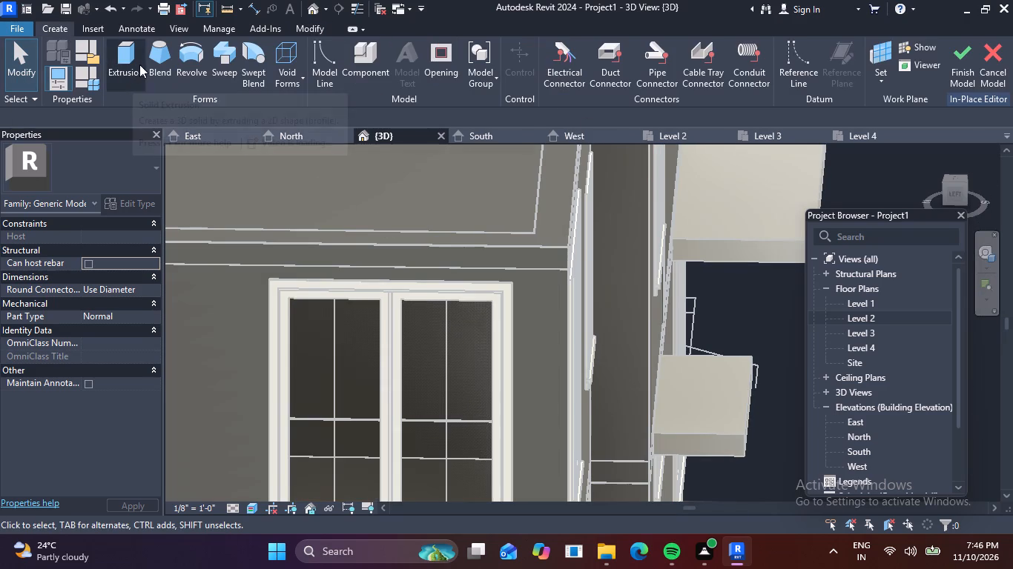
{"action": "left_click", "coordinate": [139, 64]}
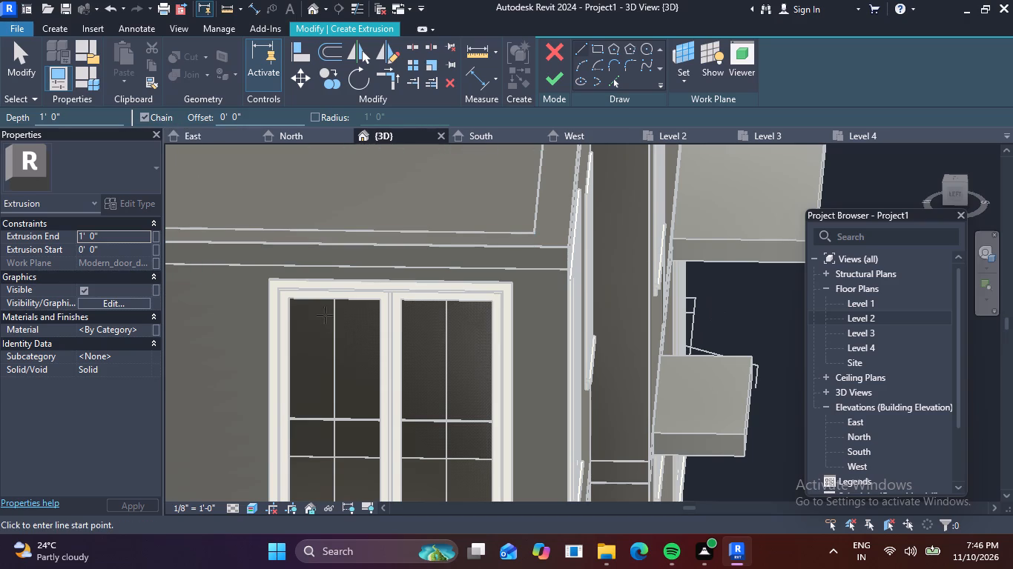
{"action": "scroll", "coordinate": [501, 288], "scroll_direction": "up", "scroll_amount": 2}
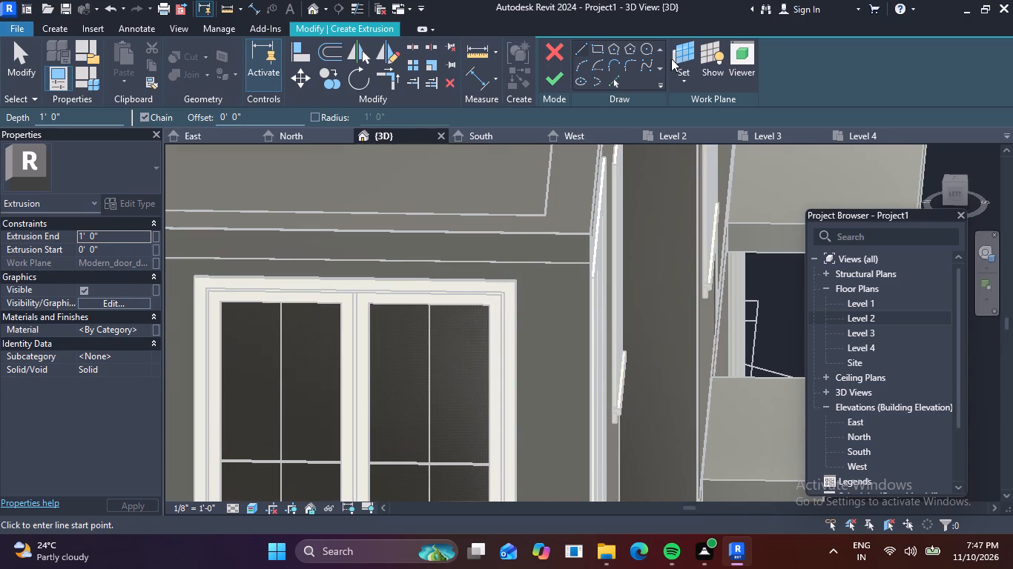
{"action": "left_click", "coordinate": [57, 25]}
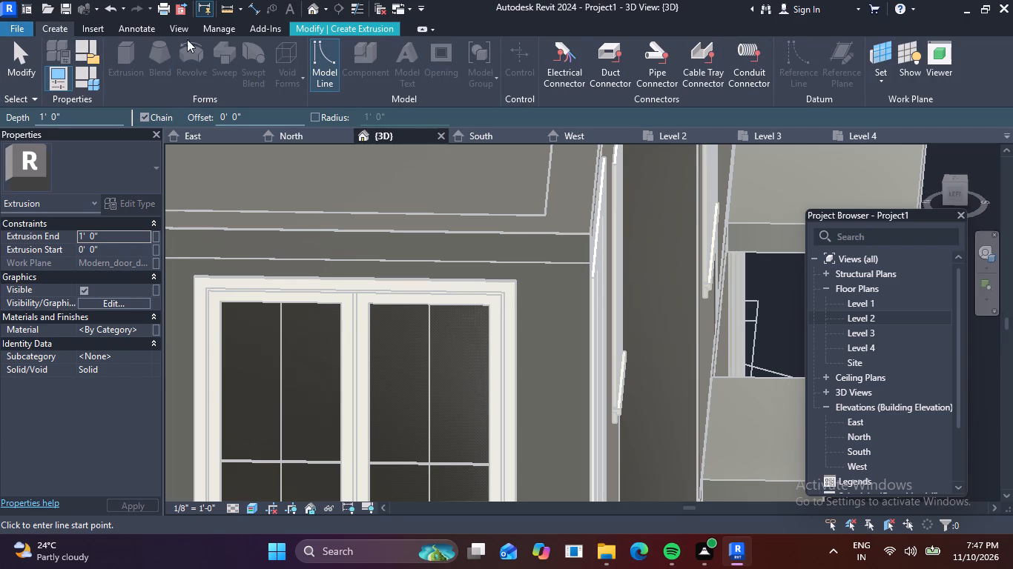
{"action": "left_click", "coordinate": [368, 30]}
{"action": "left_click", "coordinate": [675, 57]}
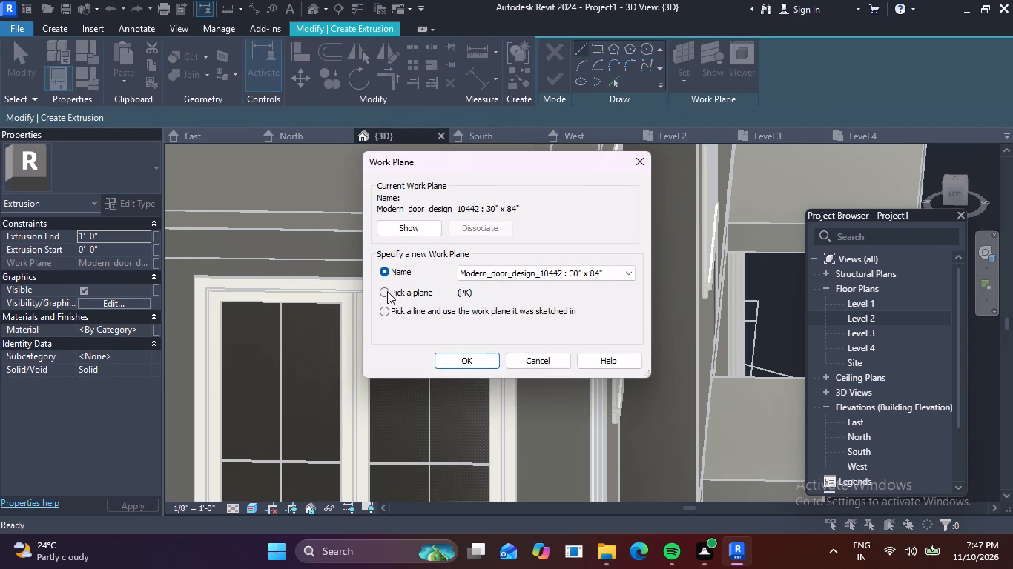
{"action": "left_click", "coordinate": [387, 291]}
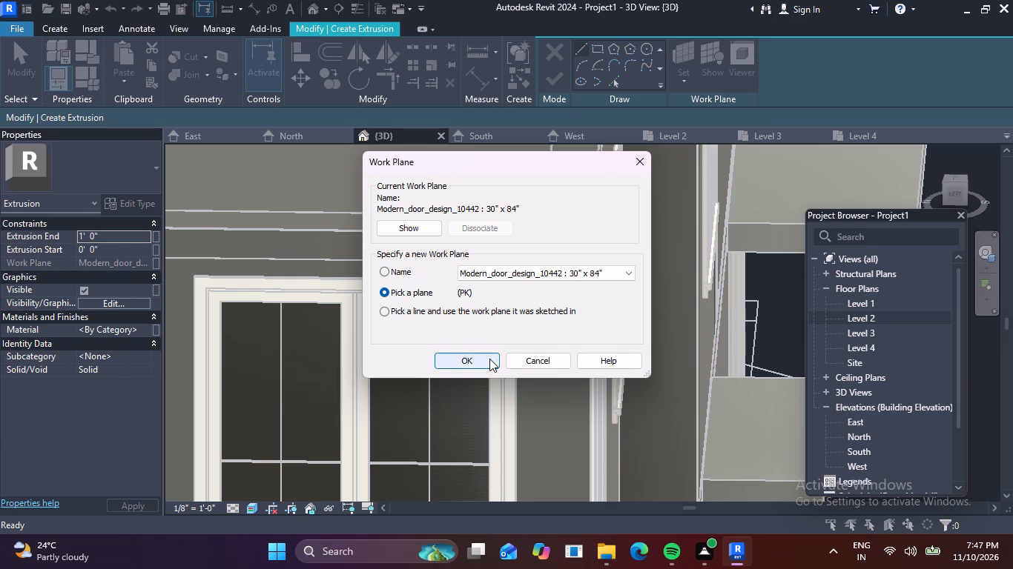
{"action": "left_click", "coordinate": [489, 359]}
{"action": "scroll", "coordinate": [538, 270], "scroll_direction": "up", "scroll_amount": 2}
{"action": "scroll", "coordinate": [472, 282], "scroll_direction": "down", "scroll_amount": 2}
{"action": "middle_click_drag", "start_coordinate": [516, 283], "coordinate": [567, 288]}
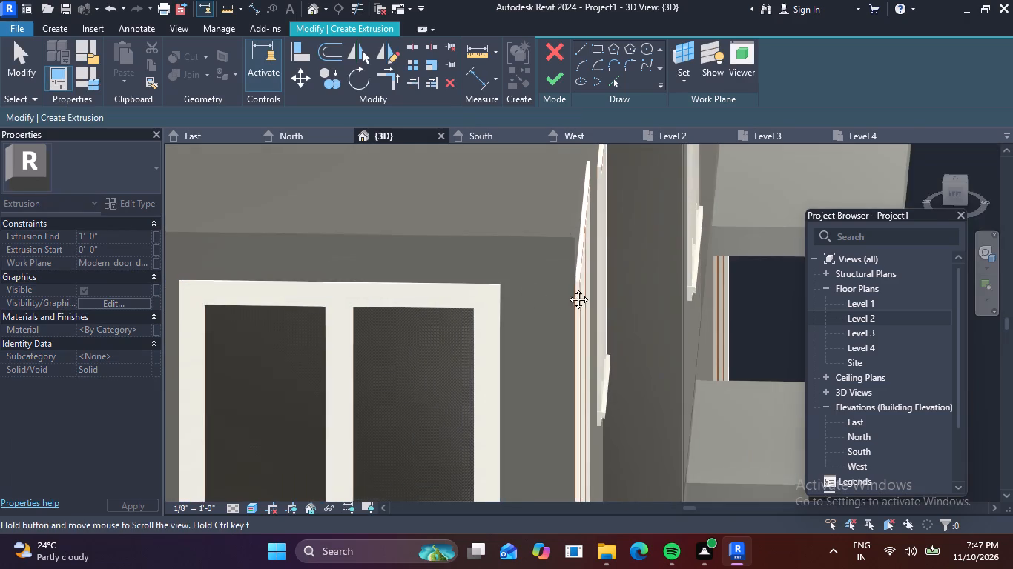
{"action": "middle_click_drag", "start_coordinate": [567, 288], "coordinate": [711, 267]}
{"action": "left_click", "coordinate": [372, 265]}
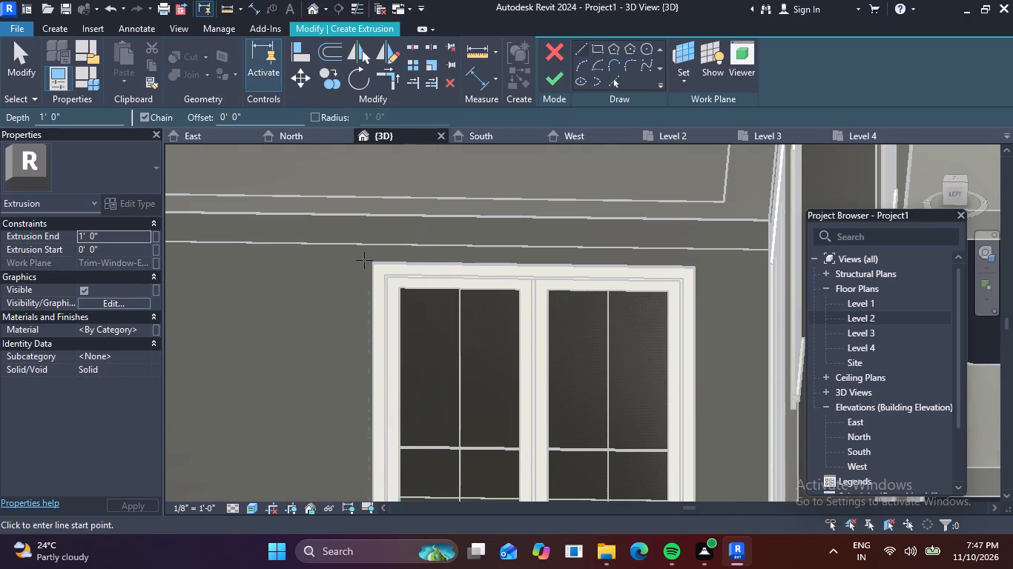
Sketch a 6" horizontal line outward from the window's upper corner farther from the building's corner, and a 6" vertical line up from its end.
{"action": "left_click", "coordinate": [374, 260]}
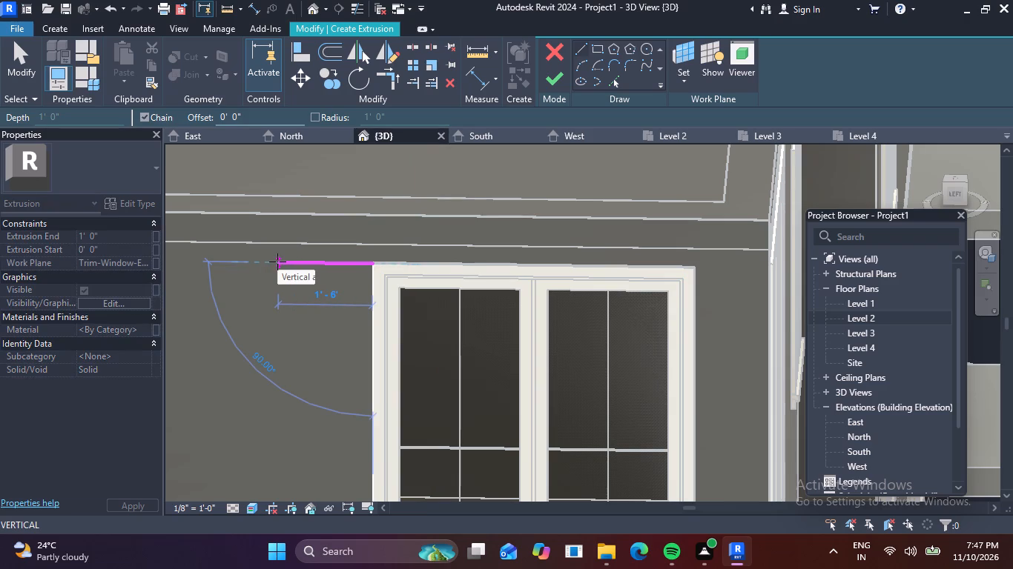
{"action": "type", "text": "6\""}
{"action": "key", "text": "Return"}
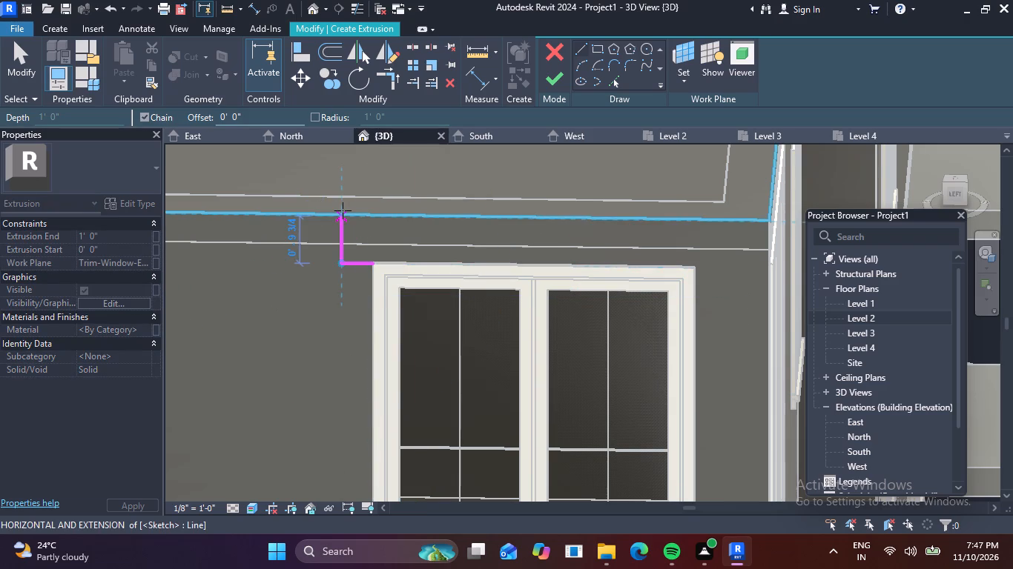
{"action": "type", "text": "6\""}
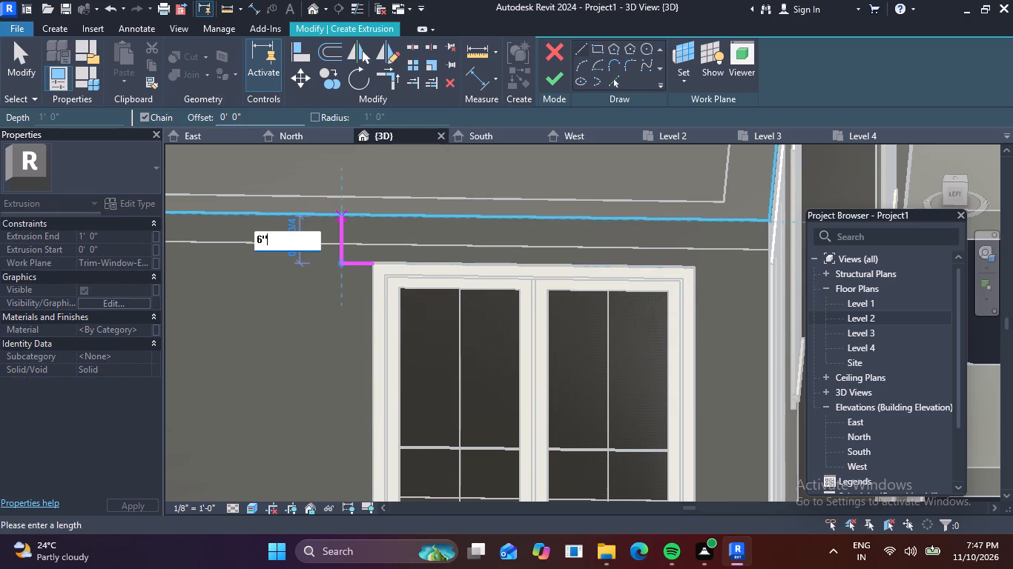
{"action": "key", "text": "Return"}
{"action": "key", "text": "Escape"}
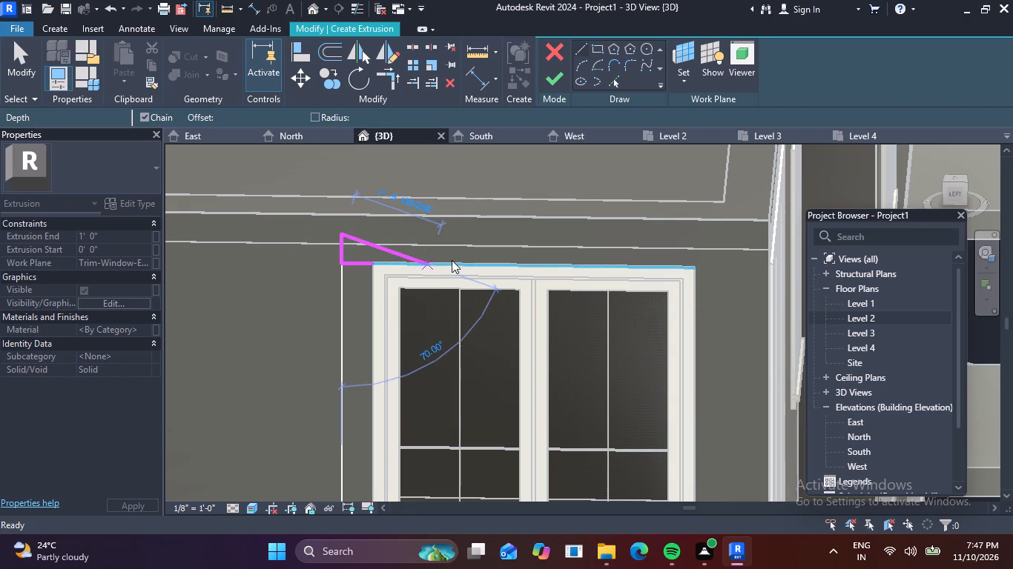
Sketch a 6" horizontal line outward from the window's upper corner nearer the building's corner, and a 6" vertical line up from its end.
{"action": "middle_click_drag", "start_coordinate": [557, 256], "coordinate": [445, 256]}
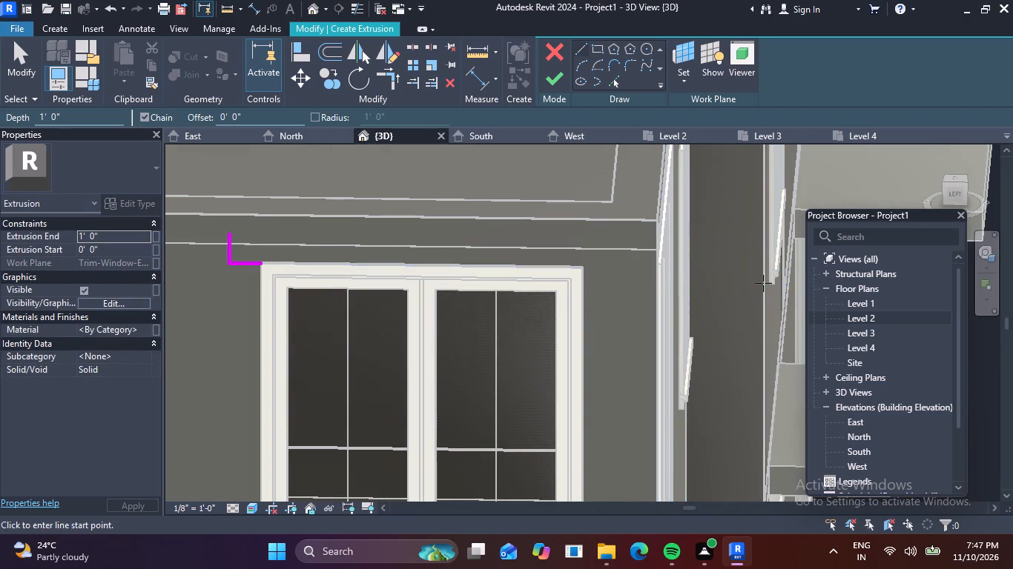
{"action": "left_click", "coordinate": [578, 266]}
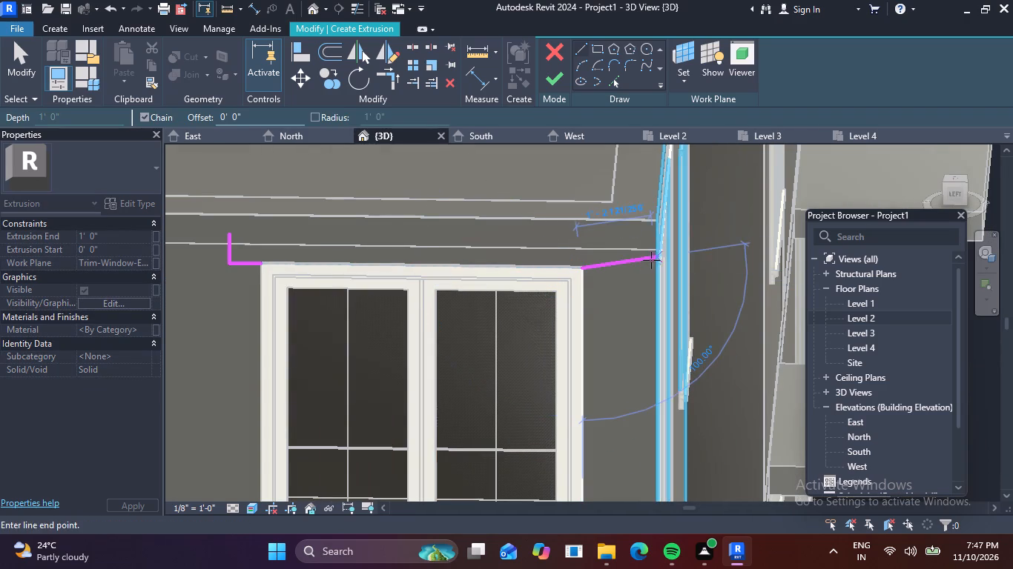
{"action": "type", "text": "6\""}
{"action": "key", "text": "Return"}
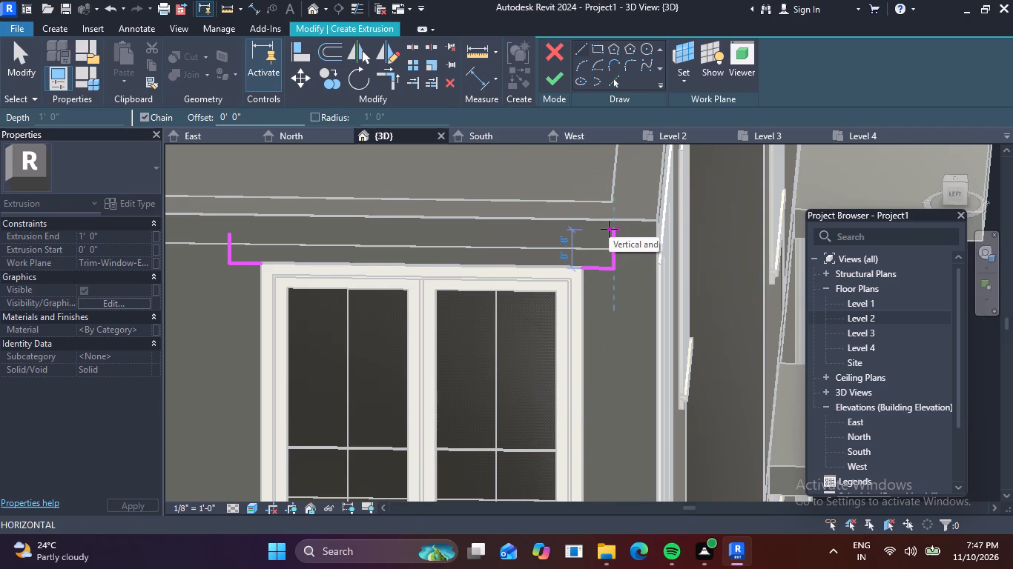
{"action": "type", "text": "6\""}
{"action": "key", "text": "shift+Return"}
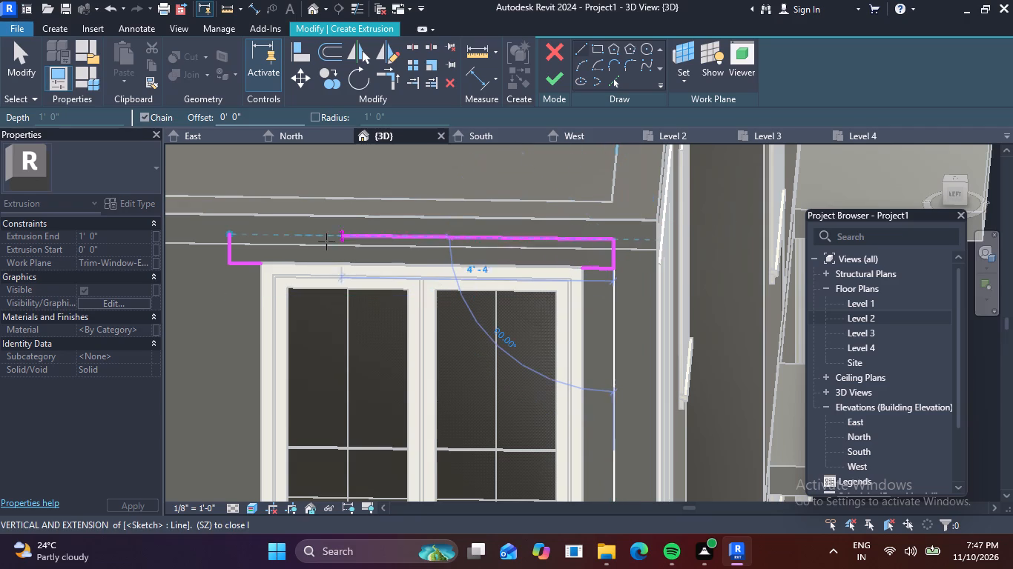
Close the canopy profile with a 6' 1 1/2" top line and a bottom line along the window's head, and finish the sketch.
{"action": "left_click", "coordinate": [228, 233]}
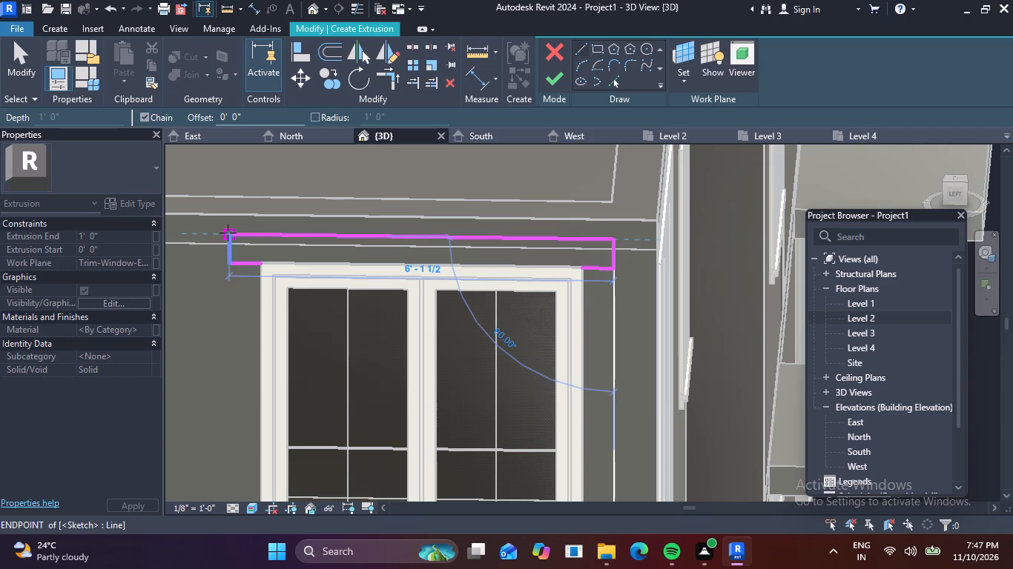
{"action": "left_click", "coordinate": [583, 266]}
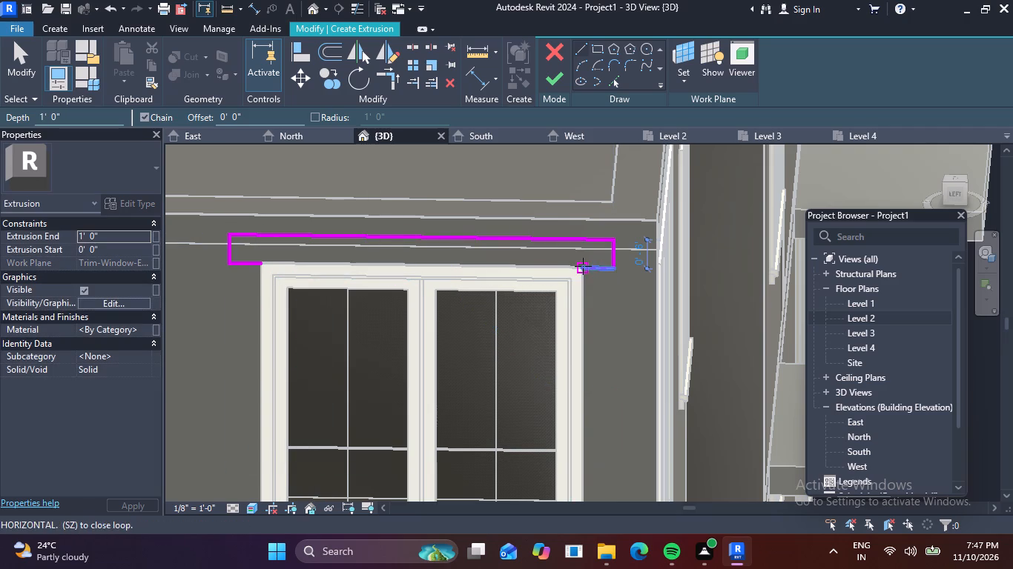
{"action": "left_click", "coordinate": [265, 259]}
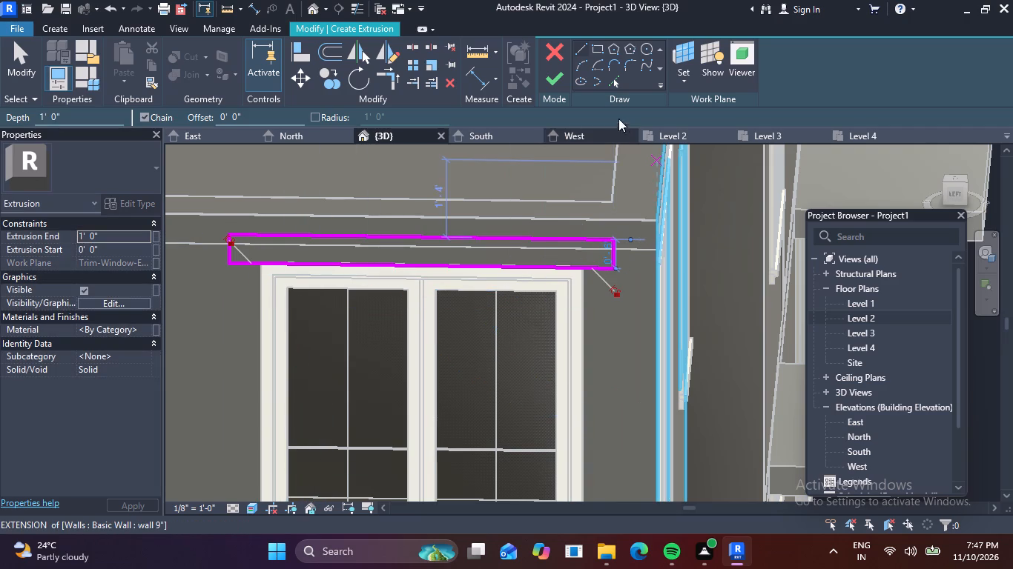
{"action": "left_click", "coordinate": [561, 76]}
Set the extrusion end of the two-pane window's canopy to 3'.
{"action": "scroll", "coordinate": [633, 259], "scroll_direction": "down", "scroll_amount": 4}
{"action": "scroll", "coordinate": [572, 309], "scroll_direction": "down", "scroll_amount": 6}
{"action": "middle_click_drag", "start_coordinate": [584, 324], "coordinate": [707, 319]}
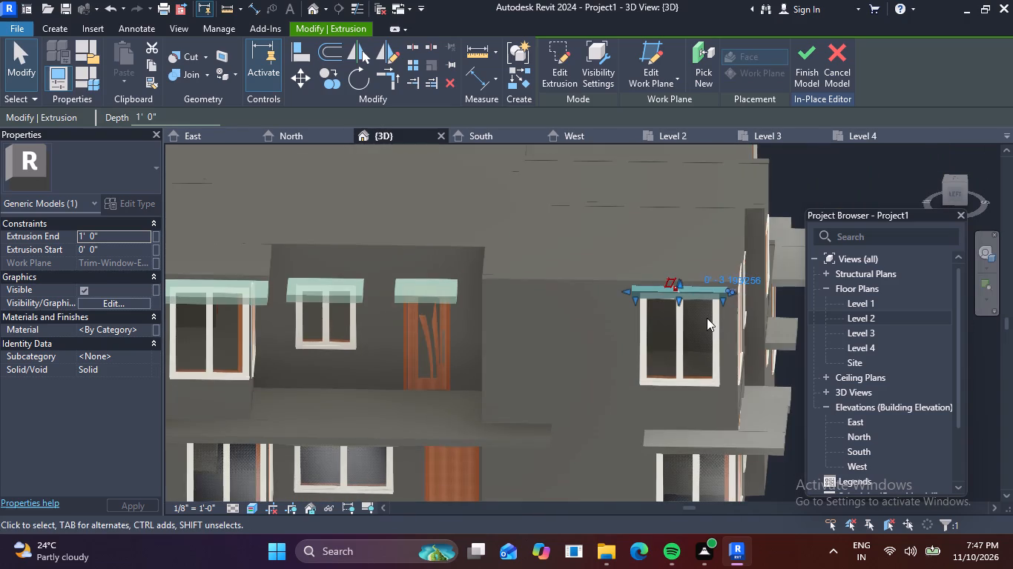
{"action": "left_click", "coordinate": [114, 235]}
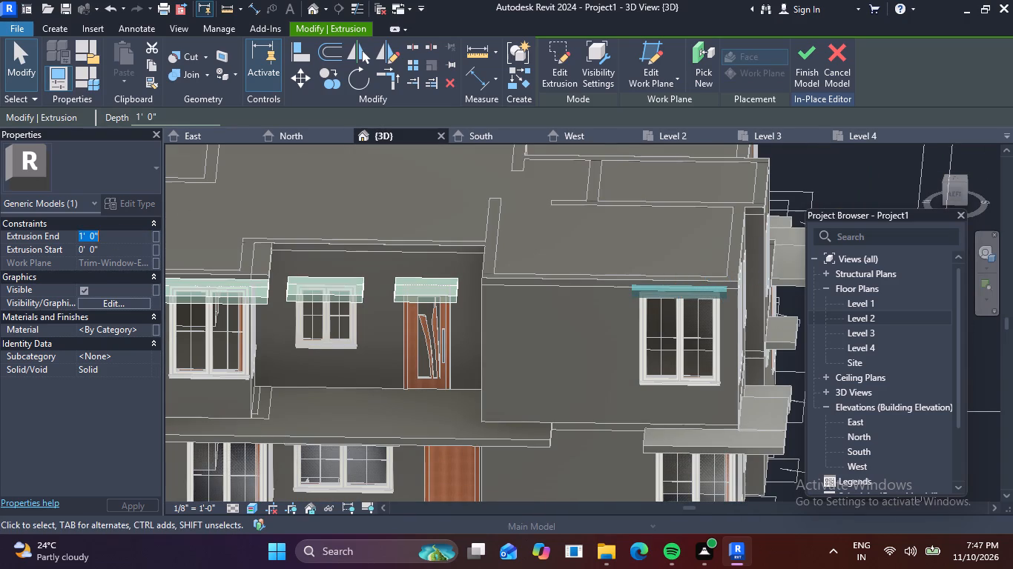
{"action": "key", "text": "BackSpace"}
{"action": "type", "text": "3'"}
{"action": "key", "text": "Return"}
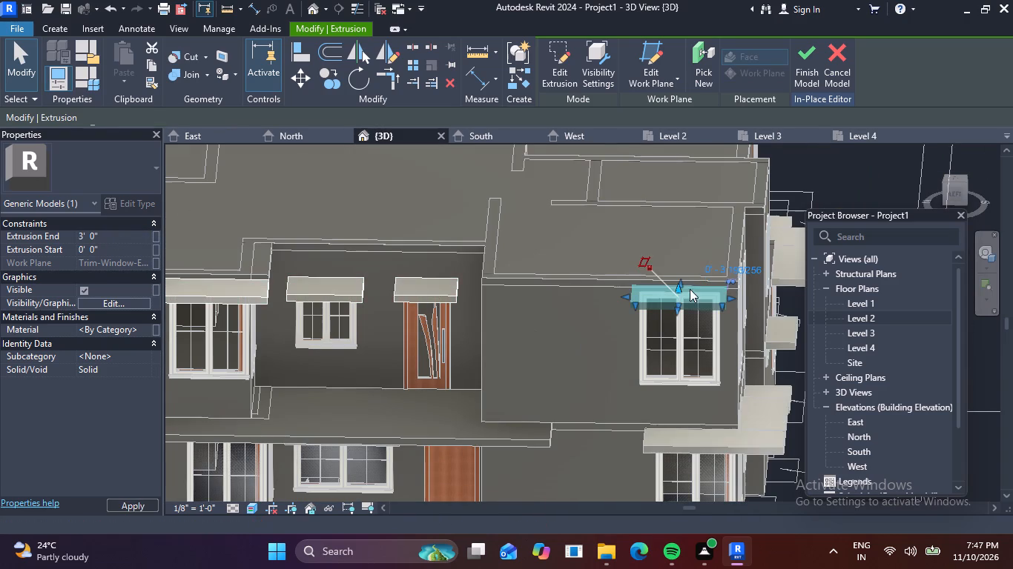
{"action": "scroll", "coordinate": [748, 293], "scroll_direction": "up", "scroll_amount": 2}
{"action": "key", "text": "Escape"}
Examine the canopies and windows around the building's corner and along the adjoining facade on both floors.
{"action": "scroll", "coordinate": [676, 345], "scroll_direction": "down", "scroll_amount": 2}
{"action": "middle_click_drag", "start_coordinate": [677, 345], "coordinate": [557, 269]}
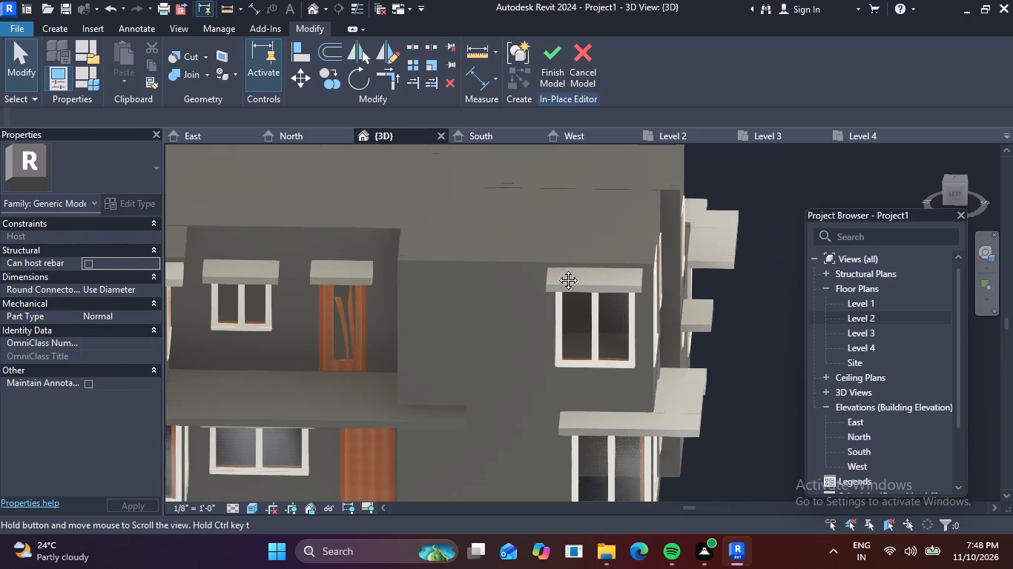
{"action": "middle_click_drag", "start_coordinate": [557, 269], "coordinate": [532, 191]}
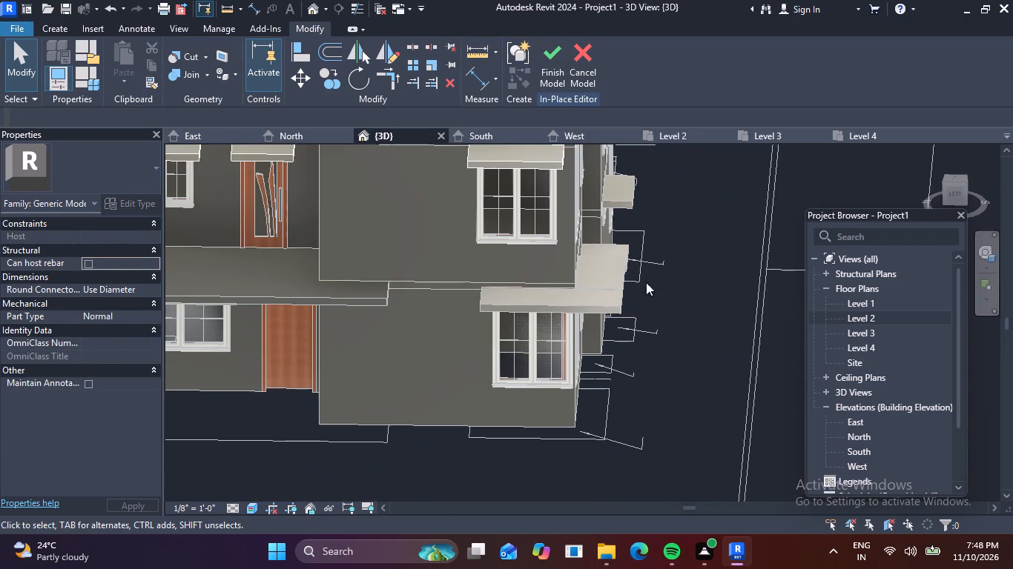
{"action": "middle_click_drag", "start_coordinate": [582, 279], "coordinate": [555, 319]}
{"action": "middle_click_drag", "start_coordinate": [633, 322], "coordinate": [617, 331], "text": "shift"}
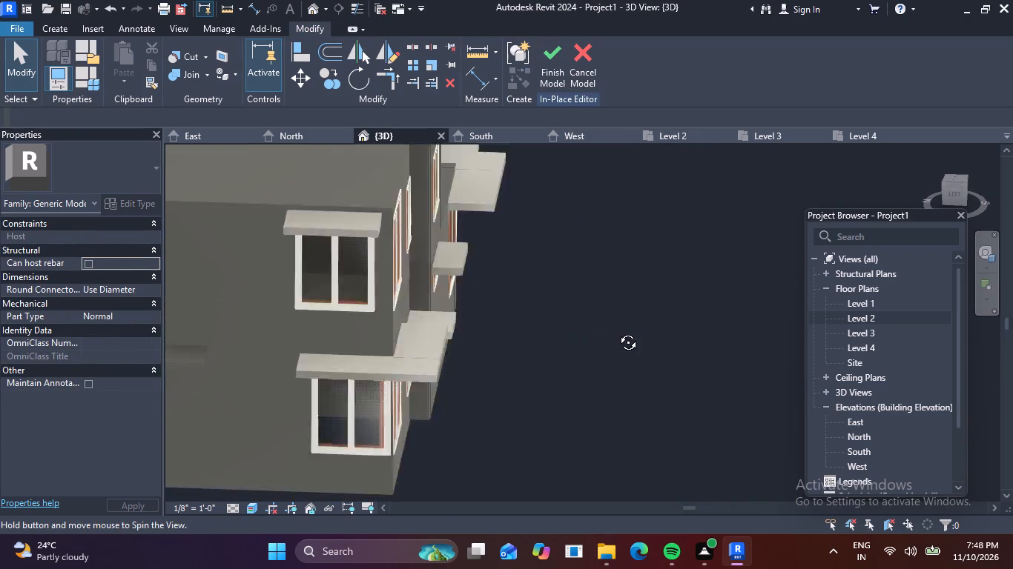
{"action": "middle_click_drag", "start_coordinate": [617, 331], "coordinate": [611, 335], "text": "shift"}
{"action": "scroll", "coordinate": [603, 326], "scroll_direction": "down", "scroll_amount": 3}
{"action": "scroll", "coordinate": [501, 298], "scroll_direction": "down", "scroll_amount": 2}
{"action": "middle_click_drag", "start_coordinate": [521, 300], "coordinate": [716, 256]}
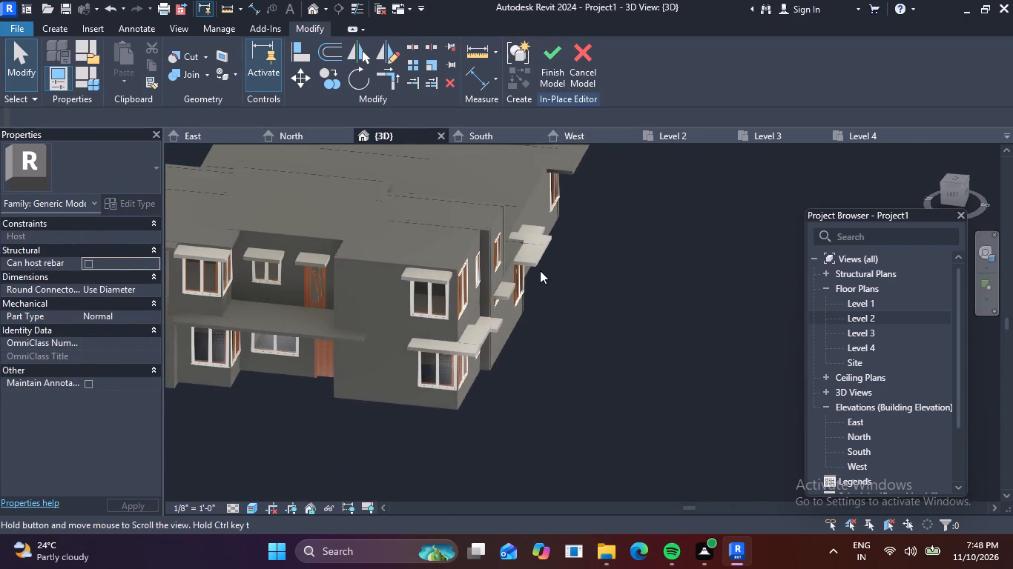
{"action": "middle_click_drag", "start_coordinate": [538, 271], "coordinate": [527, 281], "text": "shift"}
{"action": "scroll", "coordinate": [302, 338], "scroll_direction": "up", "scroll_amount": 3}
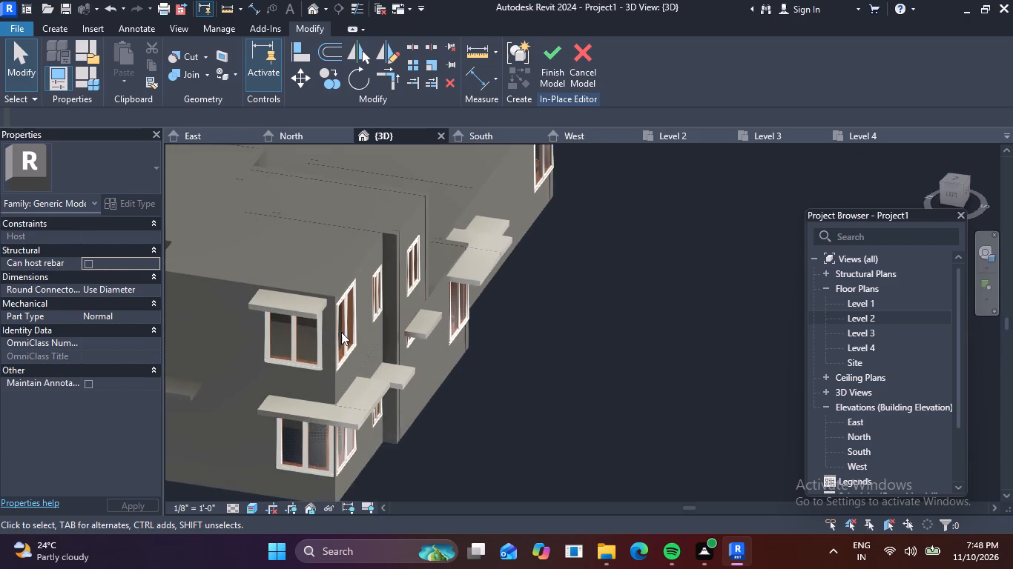
{"action": "scroll", "coordinate": [342, 332], "scroll_direction": "up", "scroll_amount": 5}
{"action": "middle_click_drag", "start_coordinate": [466, 331], "coordinate": [593, 334]}
{"action": "middle_click_drag", "start_coordinate": [568, 335], "coordinate": [557, 339], "text": "shift"}
{"action": "scroll", "coordinate": [503, 310], "scroll_direction": "down", "scroll_amount": 1}
{"action": "scroll", "coordinate": [651, 302], "scroll_direction": "down", "scroll_amount": 1}
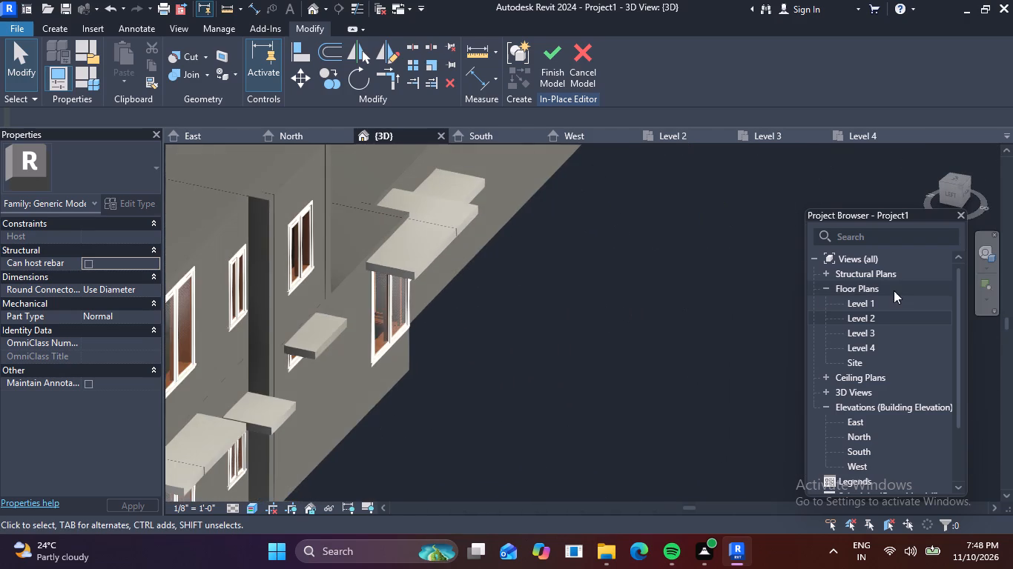
{"action": "middle_click_drag", "start_coordinate": [544, 290], "coordinate": [739, 264]}
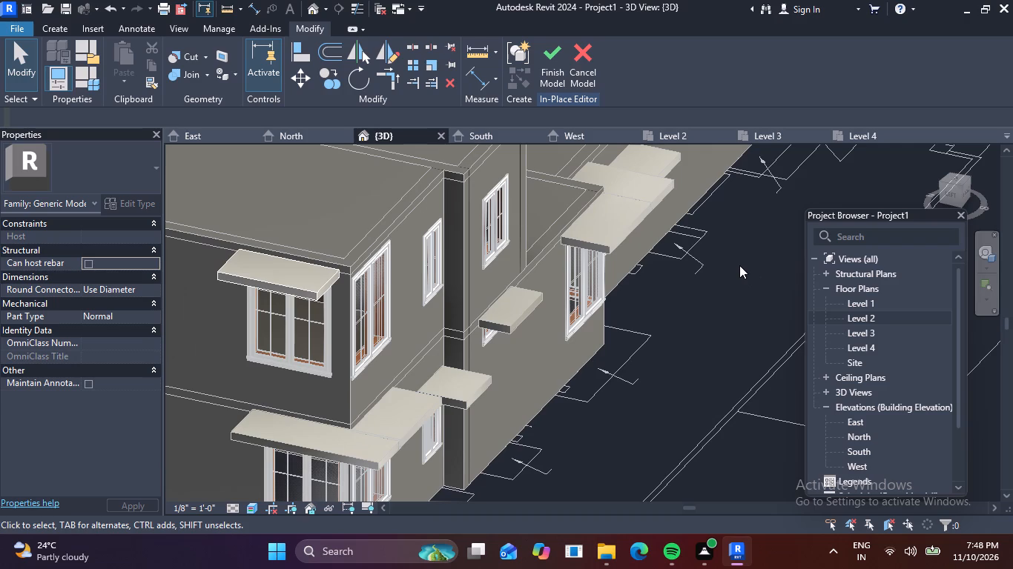
{"action": "scroll", "coordinate": [400, 261], "scroll_direction": "up", "scroll_amount": 2}
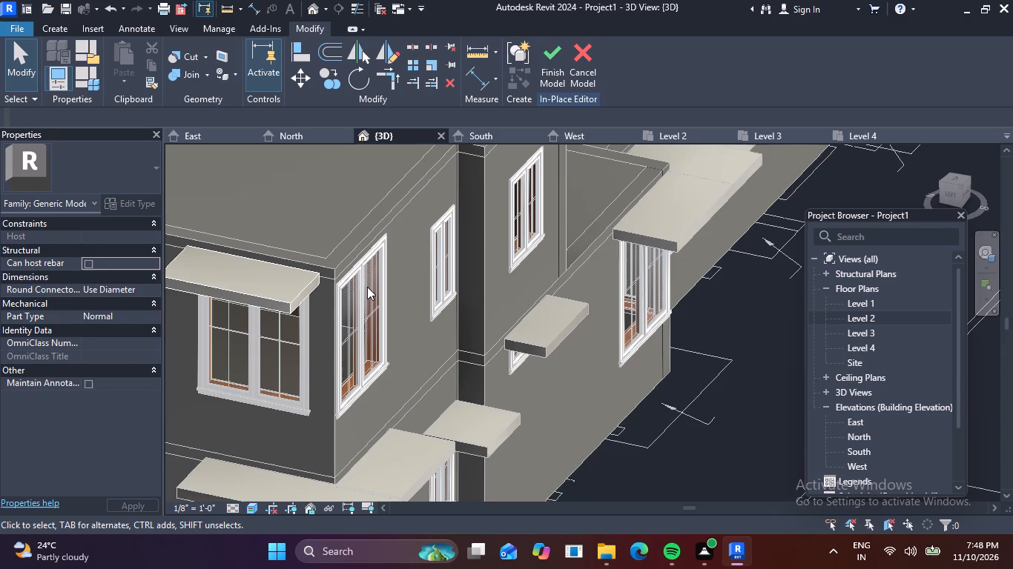
{"action": "scroll", "coordinate": [363, 279], "scroll_direction": "up", "scroll_amount": 3}
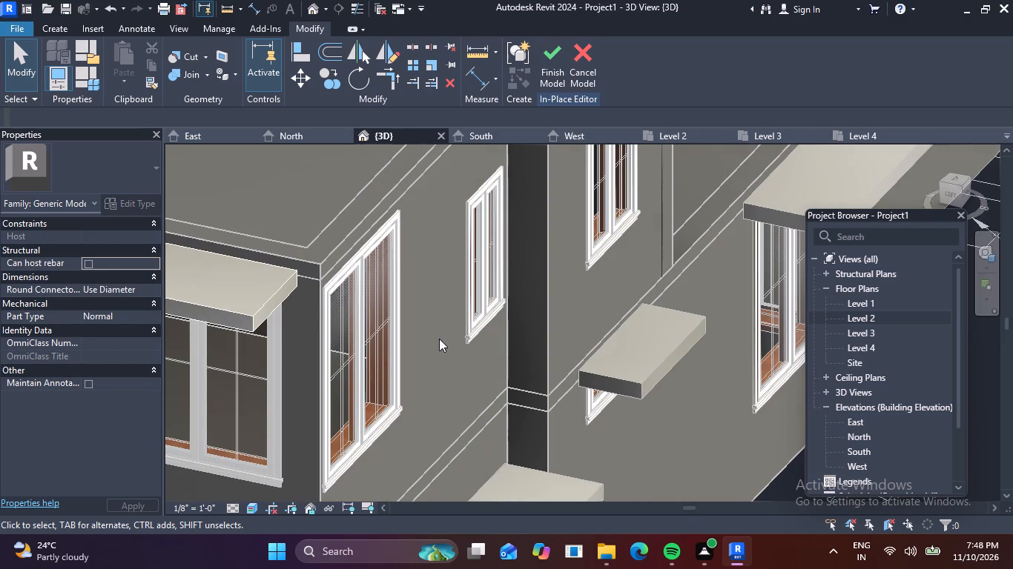
{"action": "middle_click_drag", "start_coordinate": [452, 348], "coordinate": [435, 351], "text": "shift"}
{"action": "scroll", "coordinate": [419, 330], "scroll_direction": "down", "scroll_amount": 2}
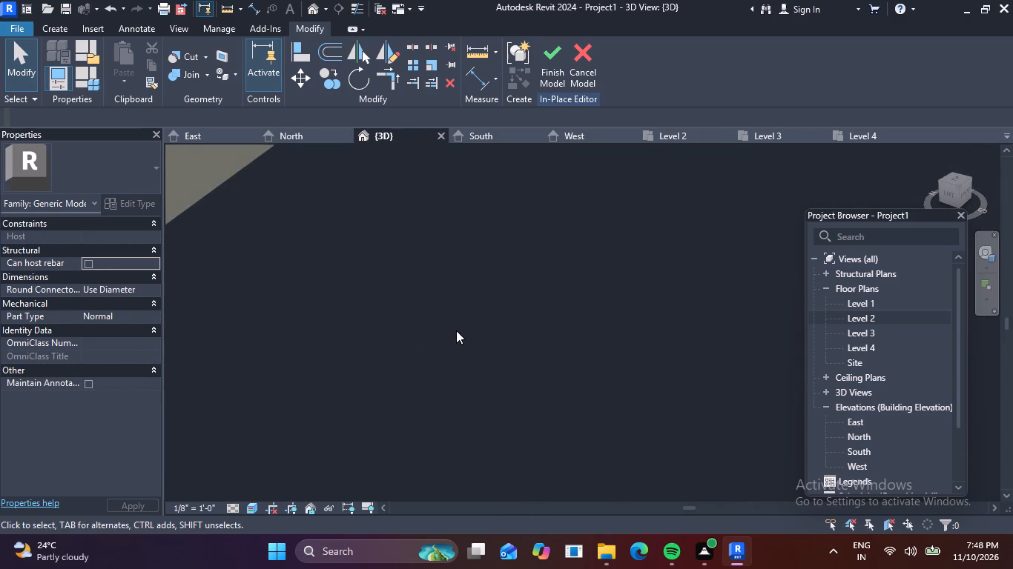
{"action": "middle_click_drag", "start_coordinate": [519, 319], "coordinate": [917, 339]}
{"action": "scroll", "coordinate": [537, 313], "scroll_direction": "down", "scroll_amount": 2}
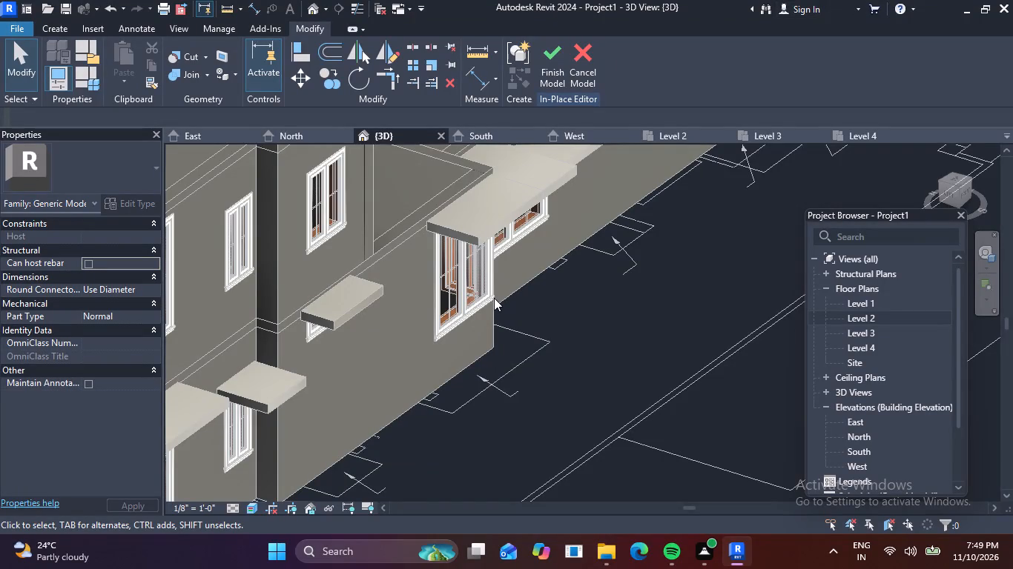
{"action": "key", "text": "Escape"}
{"action": "key", "text": "Escape"}
{"action": "scroll", "coordinate": [446, 322], "scroll_direction": "down", "scroll_amount": 2}
{"action": "middle_click_drag", "start_coordinate": [535, 335], "coordinate": [568, 329]}
{"action": "middle_click", "coordinate": [575, 329]}
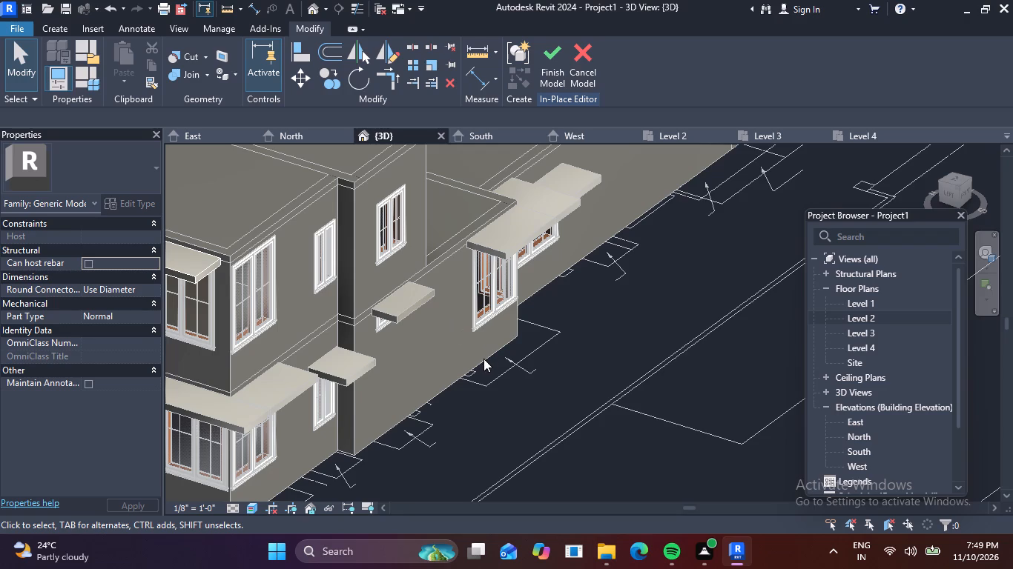
{"action": "middle_click_drag", "start_coordinate": [456, 310], "coordinate": [654, 313]}
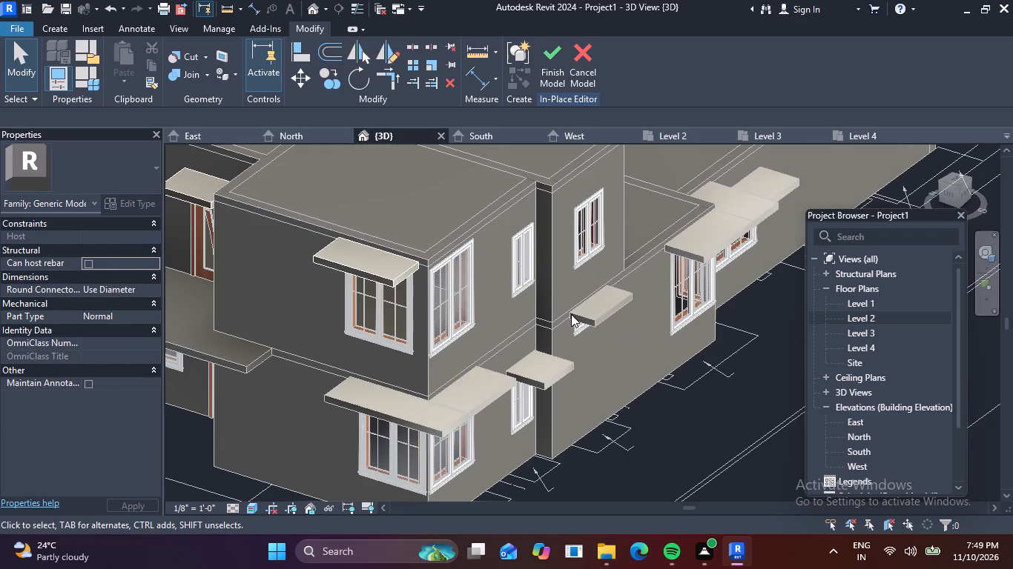
{"action": "middle_click_drag", "start_coordinate": [571, 314], "coordinate": [542, 322]}
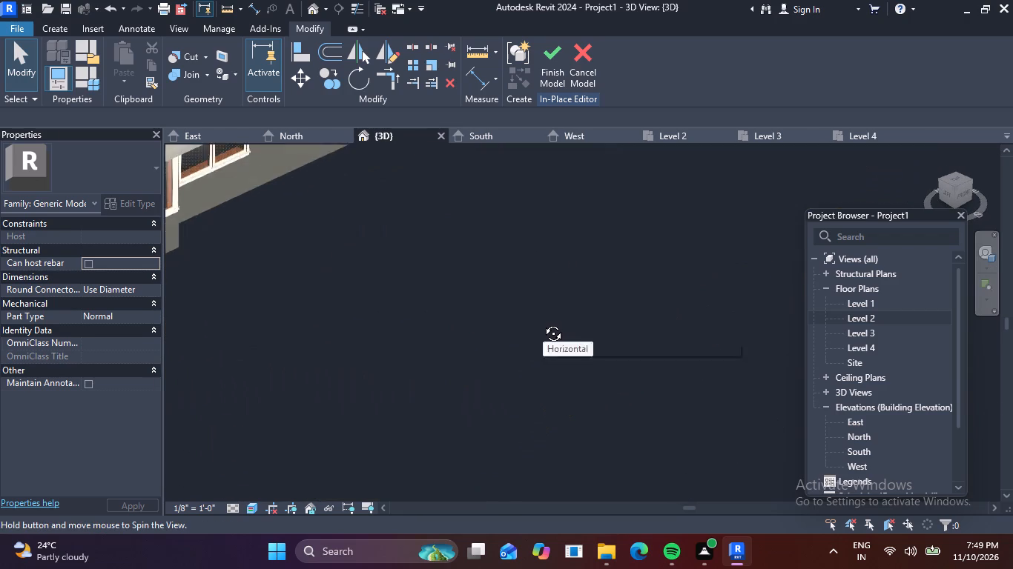
{"action": "middle_click_drag", "start_coordinate": [542, 322], "coordinate": [541, 324]}
{"action": "middle_click_drag", "start_coordinate": [501, 264], "coordinate": [848, 370]}
{"action": "middle_click_drag", "start_coordinate": [474, 304], "coordinate": [639, 302]}
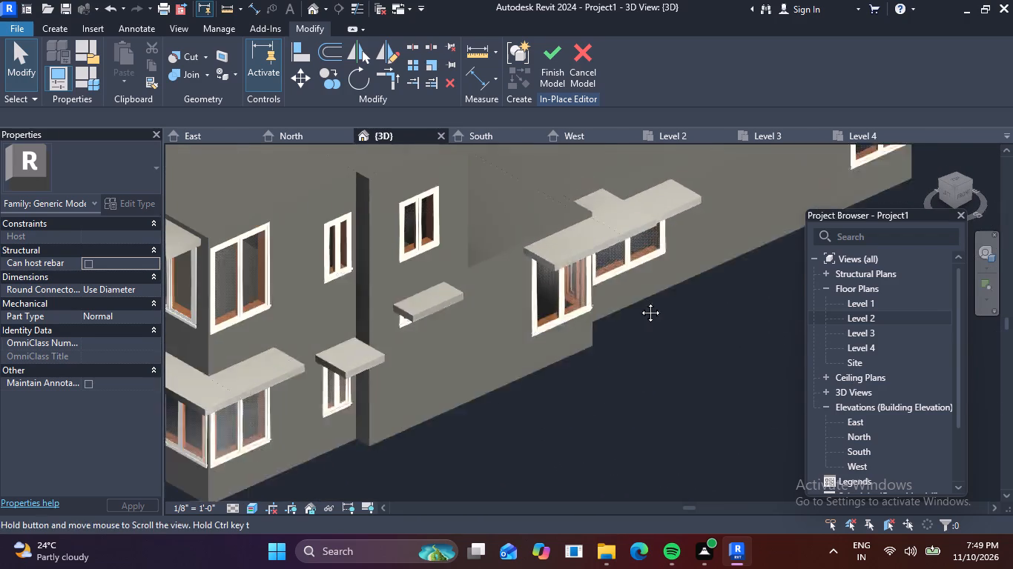
{"action": "middle_click_drag", "start_coordinate": [639, 302], "coordinate": [686, 308]}
{"action": "middle_click_drag", "start_coordinate": [515, 266], "coordinate": [486, 276]}
{"action": "middle_click_drag", "start_coordinate": [364, 187], "coordinate": [751, 233]}
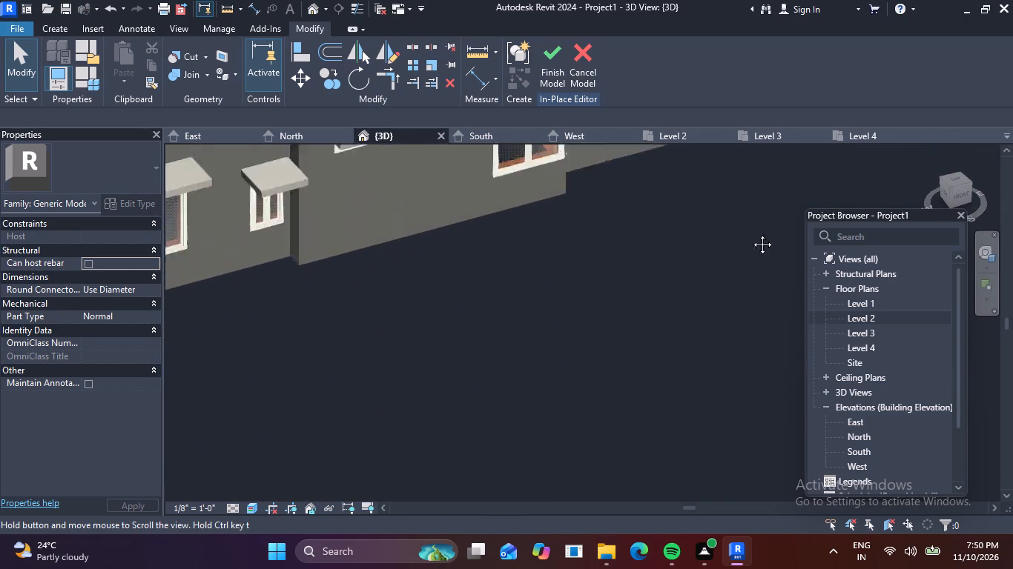
{"action": "middle_click_drag", "start_coordinate": [751, 233], "coordinate": [894, 300]}
{"action": "middle_click_drag", "start_coordinate": [562, 210], "coordinate": [567, 337]}
{"action": "middle_click_drag", "start_coordinate": [629, 260], "coordinate": [610, 280]}
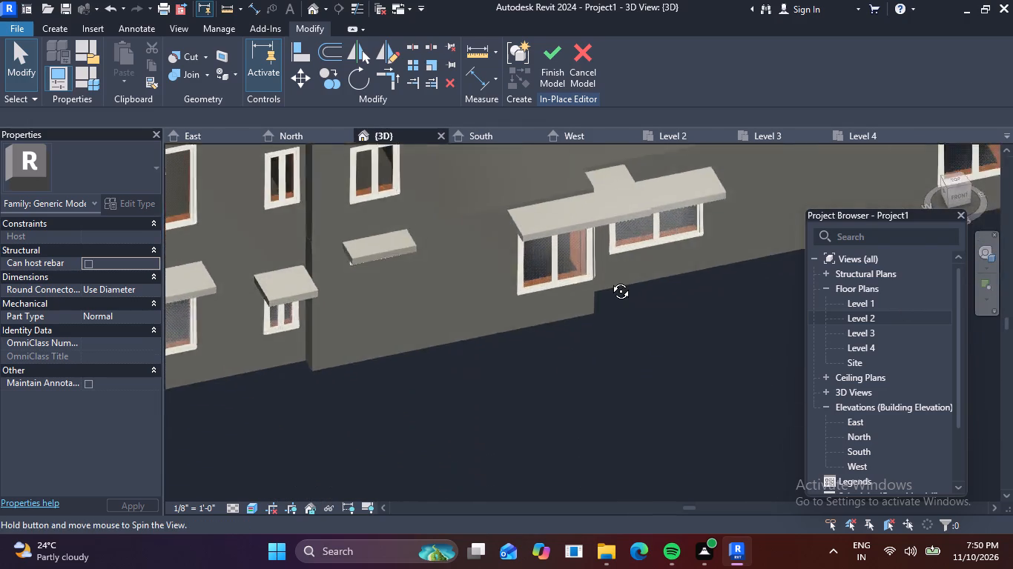
{"action": "middle_click_drag", "start_coordinate": [610, 280], "coordinate": [605, 285]}
{"action": "middle_click_drag", "start_coordinate": [498, 199], "coordinate": [656, 397]}
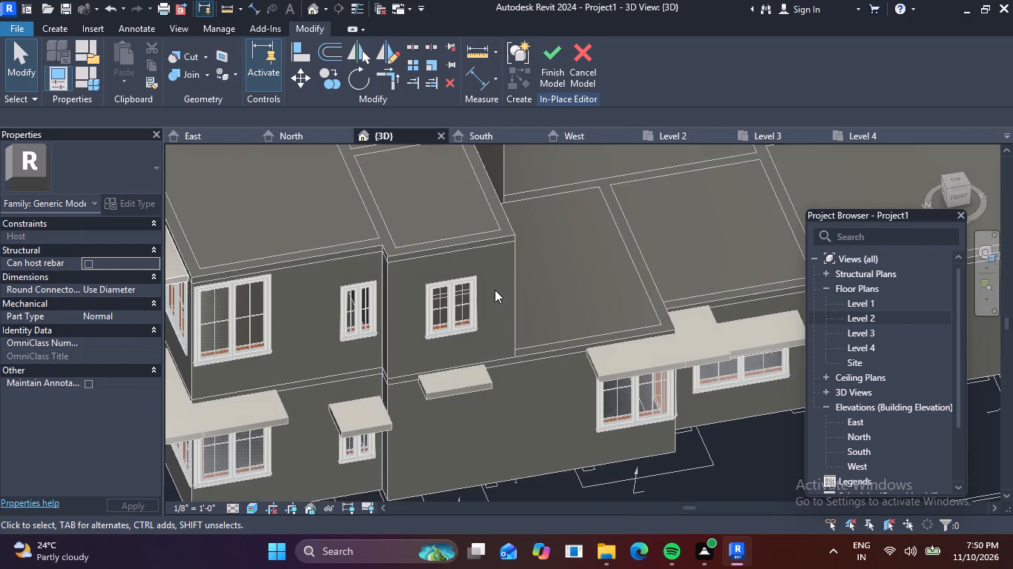
{"action": "middle_click_drag", "start_coordinate": [495, 290], "coordinate": [655, 399]}
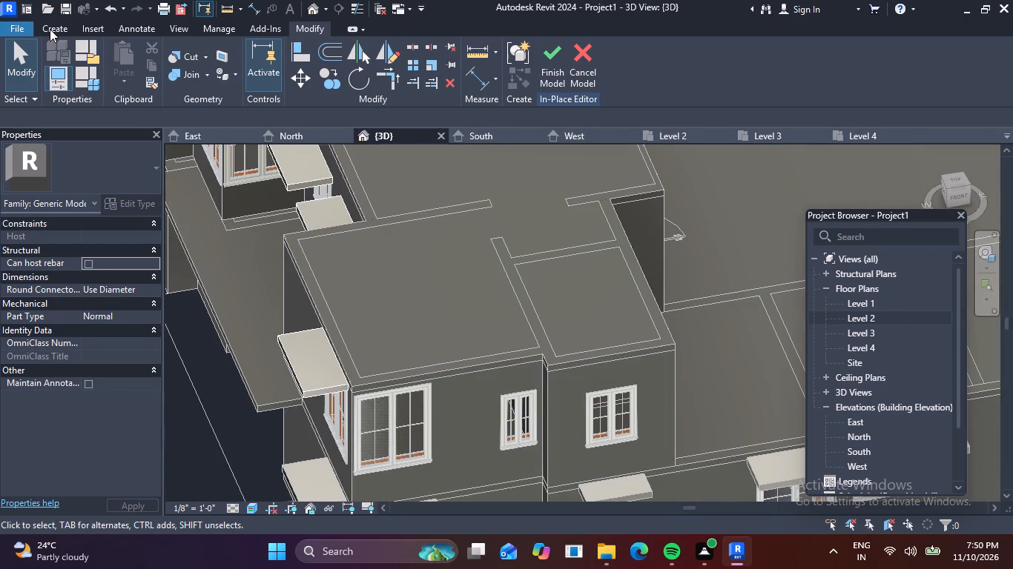
Finish the in-place model containing the canopies.
{"action": "left_click", "coordinate": [541, 59]}
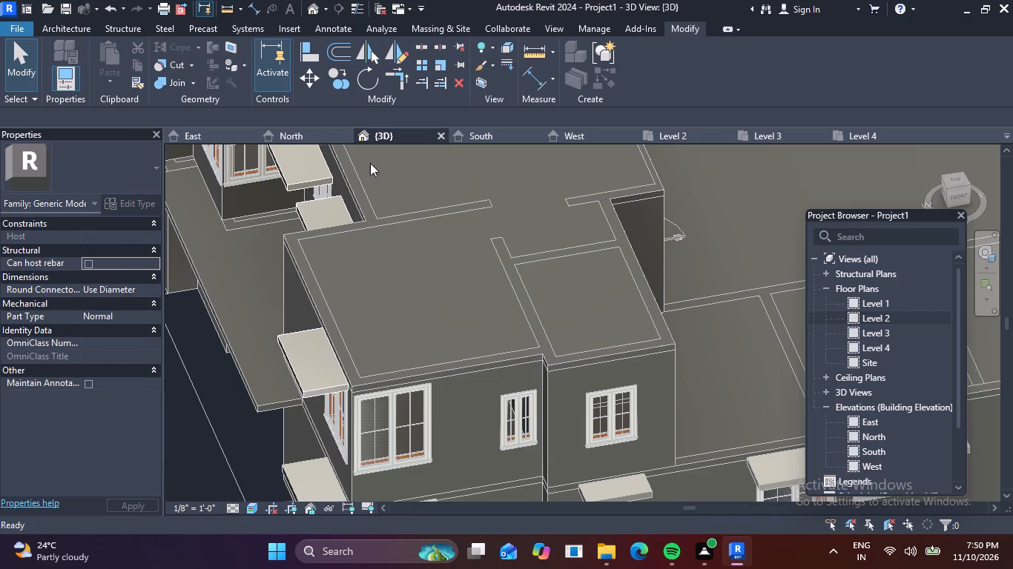
Start a new in-place model in the Generic Models category with the default name, for the upper windows on the adjoining facade.
{"action": "left_click", "coordinate": [80, 33]}
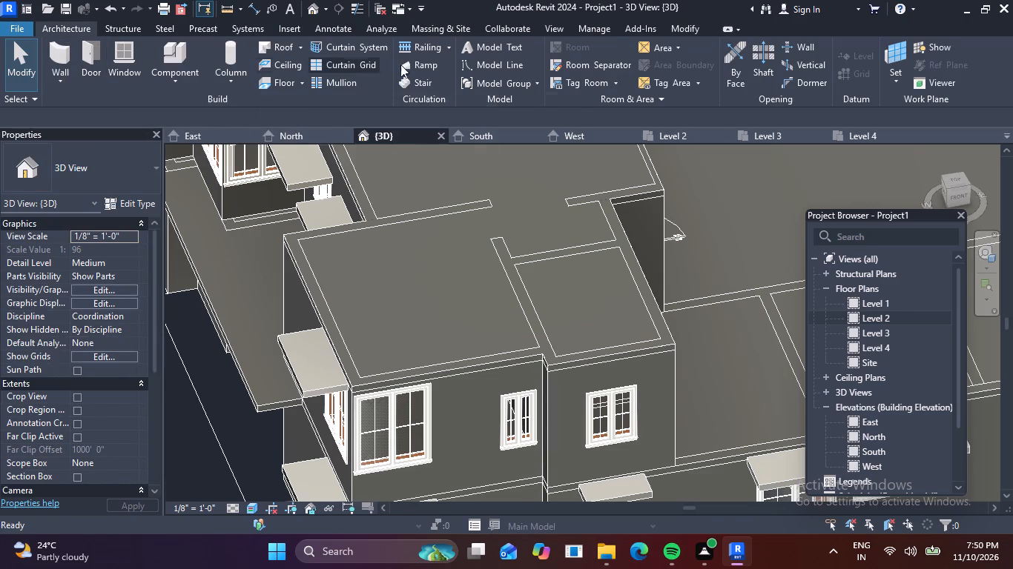
{"action": "left_click", "coordinate": [179, 74]}
{"action": "left_click", "coordinate": [195, 144]}
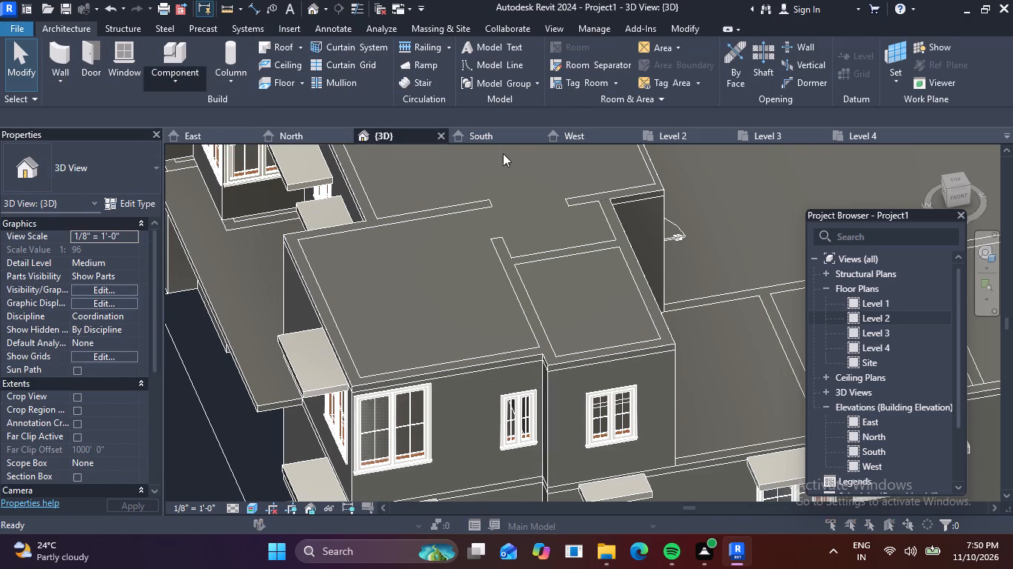
{"action": "scroll", "coordinate": [461, 251], "scroll_direction": "down", "scroll_amount": 8}
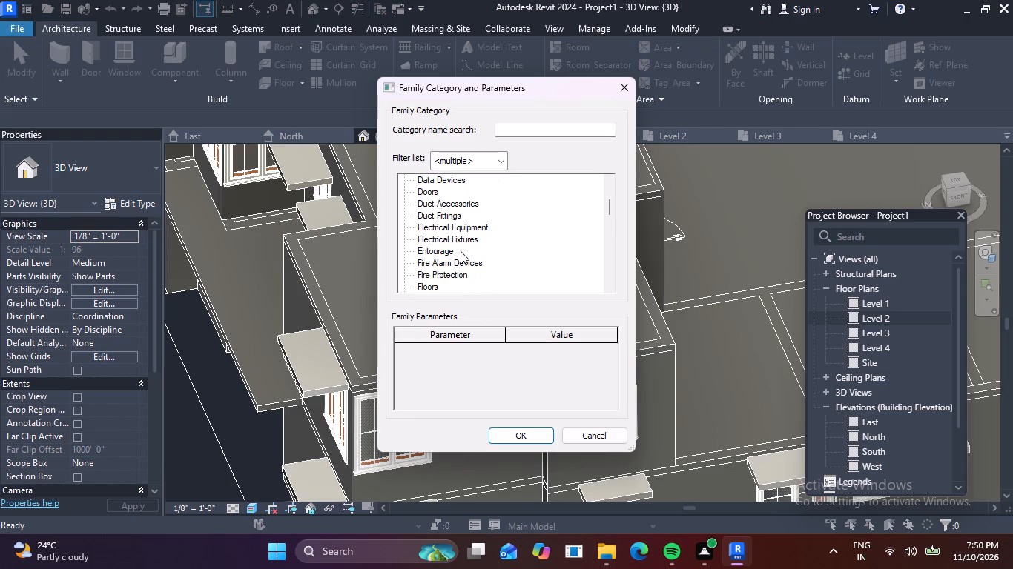
{"action": "scroll", "coordinate": [461, 251], "scroll_direction": "down", "scroll_amount": 5}
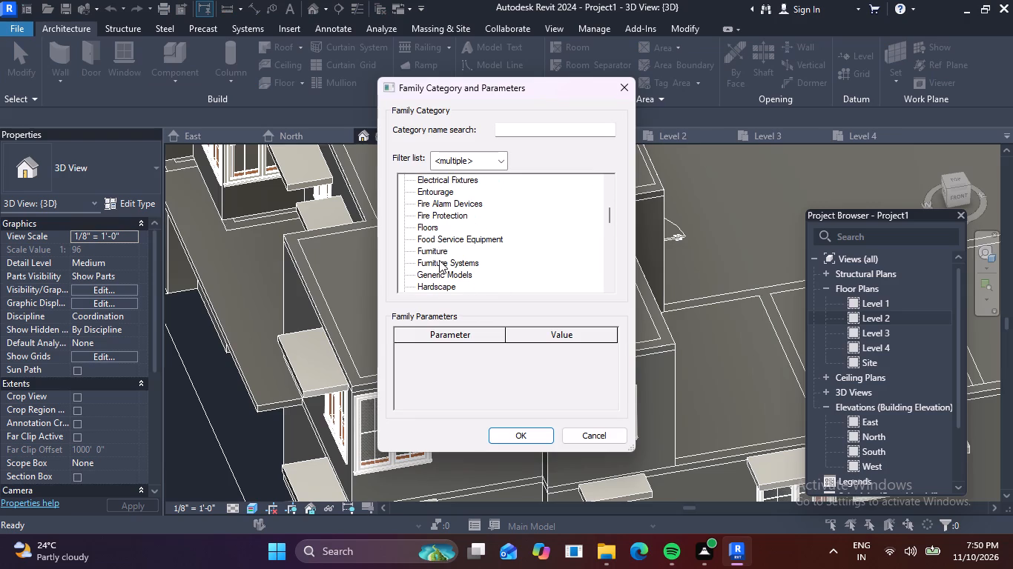
{"action": "left_click", "coordinate": [455, 276]}
{"action": "left_click", "coordinate": [522, 436]}
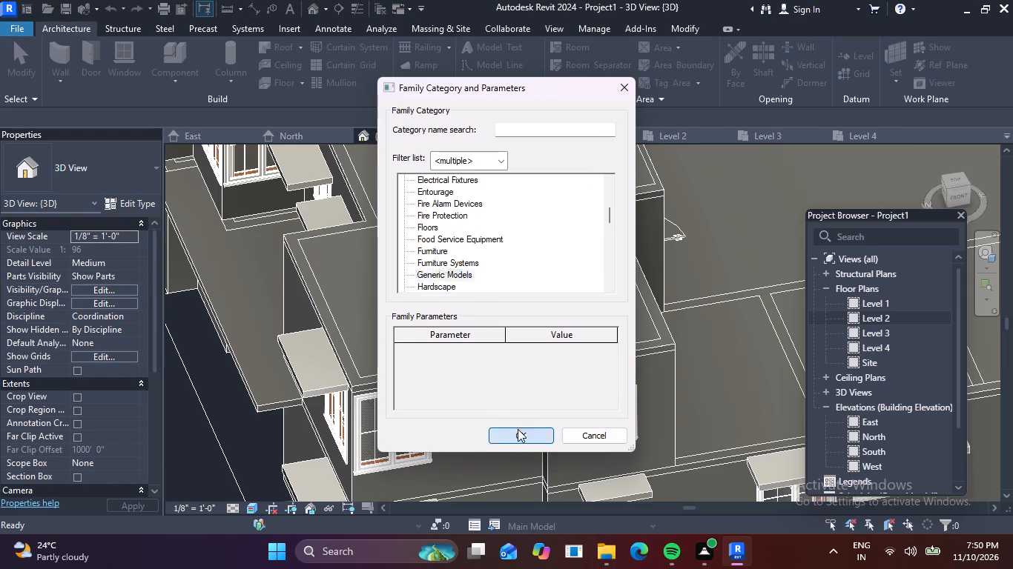
{"action": "left_click", "coordinate": [509, 301]}
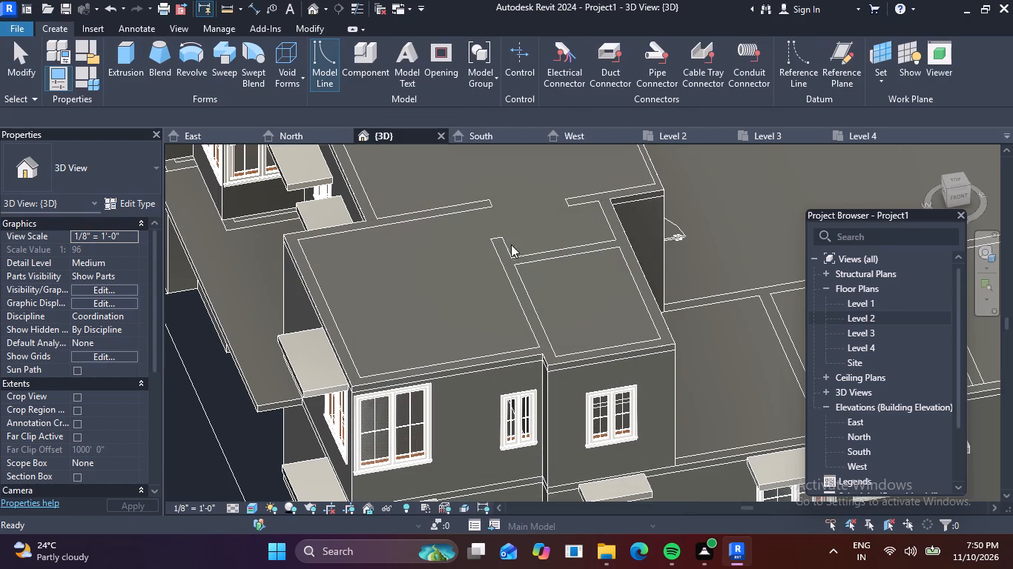
{"action": "scroll", "coordinate": [441, 389], "scroll_direction": "up", "scroll_amount": 3}
{"action": "middle_click_drag", "start_coordinate": [439, 387], "coordinate": [467, 297]}
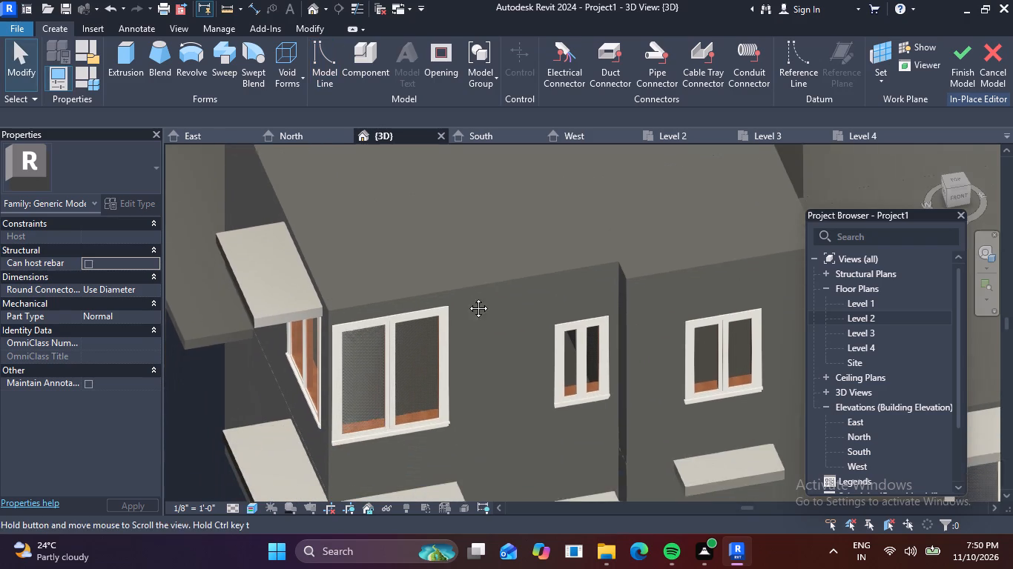
{"action": "middle_click_drag", "start_coordinate": [467, 297], "coordinate": [469, 293]}
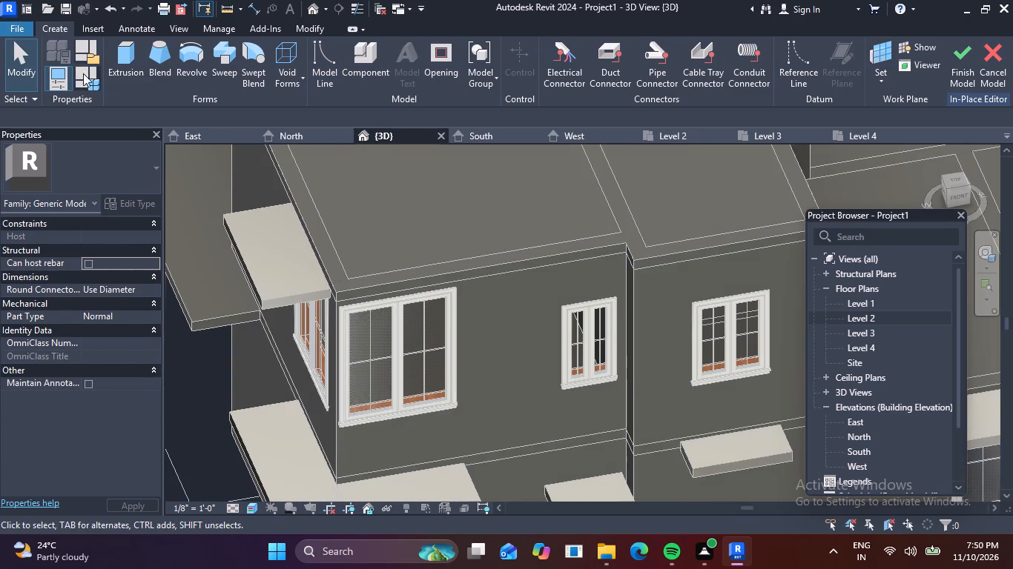
Start an extrusion for the large corner window's canopy and set its work plane by picking a plane on that window.
{"action": "left_click", "coordinate": [128, 57]}
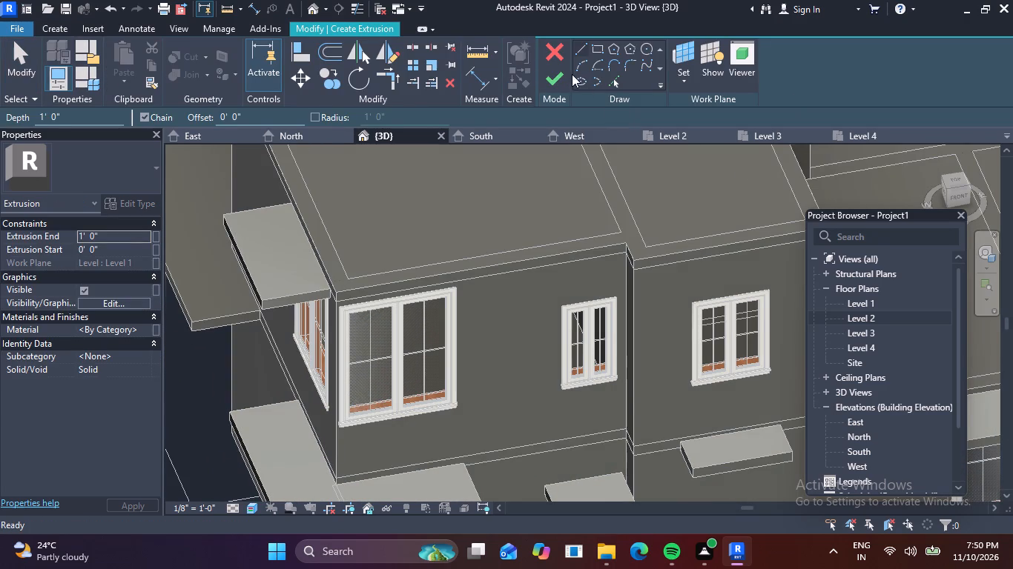
{"action": "left_click", "coordinate": [690, 52]}
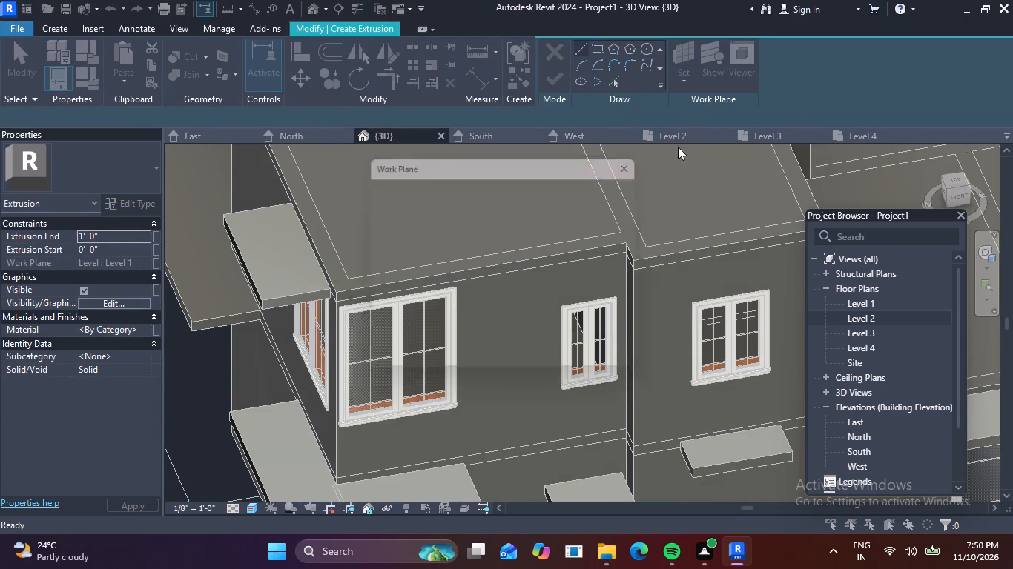
{"action": "left_click", "coordinate": [383, 291]}
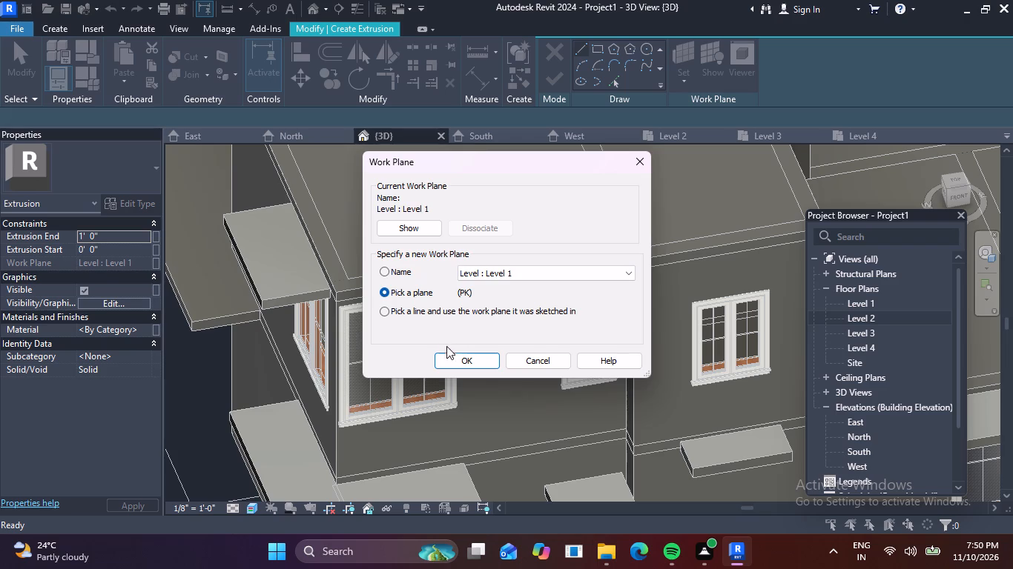
{"action": "left_click", "coordinate": [469, 357]}
{"action": "scroll", "coordinate": [481, 326], "scroll_direction": "up", "scroll_amount": 4}
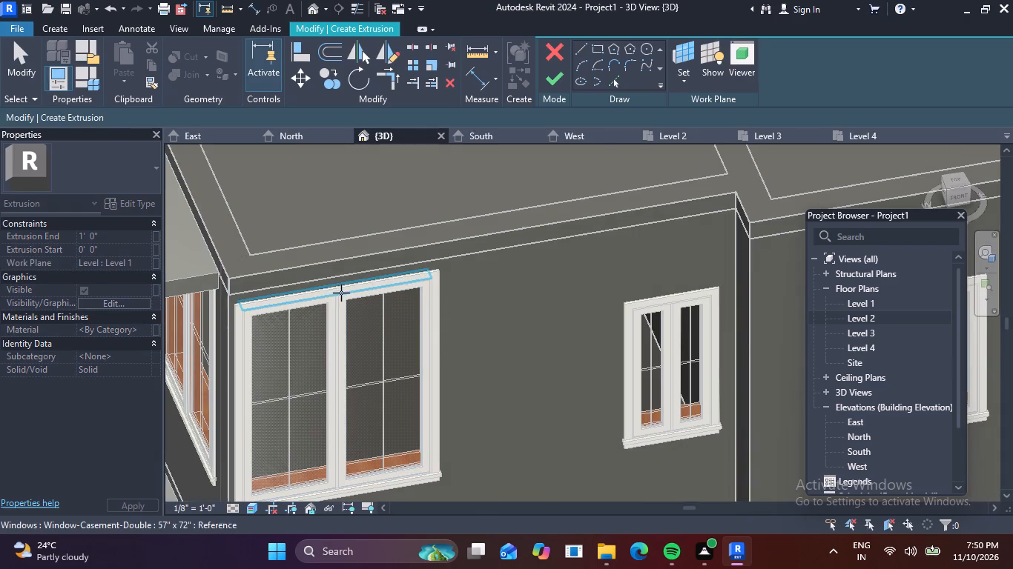
{"action": "left_click", "coordinate": [250, 320]}
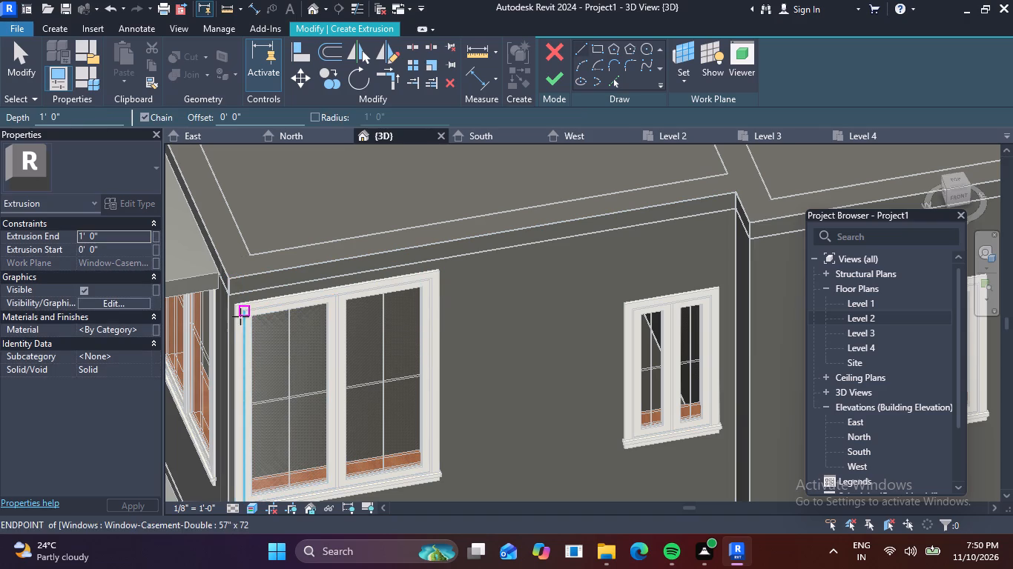
Sketch a closed 6" high profile above the large window, from 6" past its trim to the building corner, and finish the extrusion.
{"action": "scroll", "coordinate": [238, 305], "scroll_direction": "up", "scroll_amount": 3}
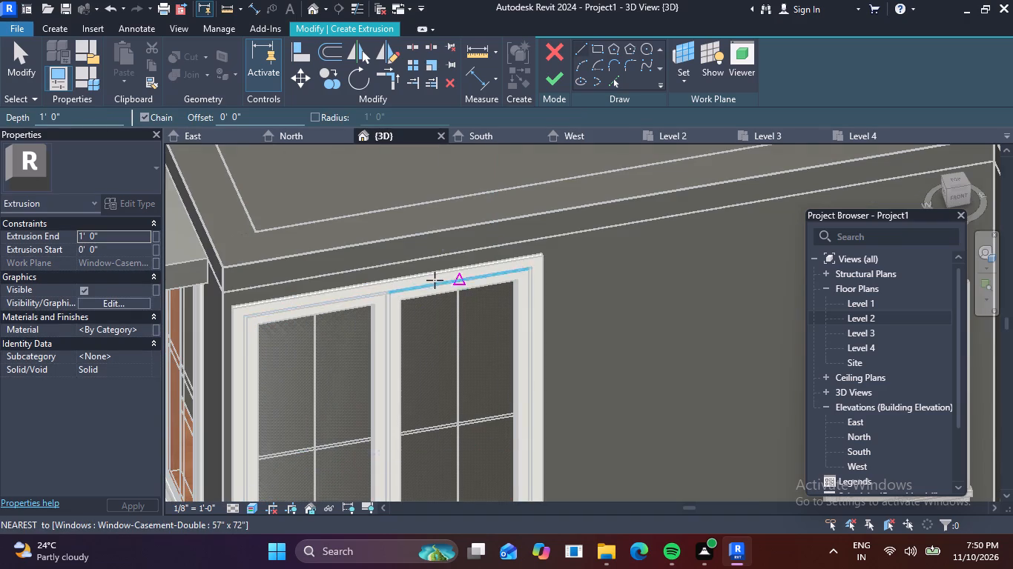
{"action": "middle_click_drag", "start_coordinate": [458, 277], "coordinate": [559, 253]}
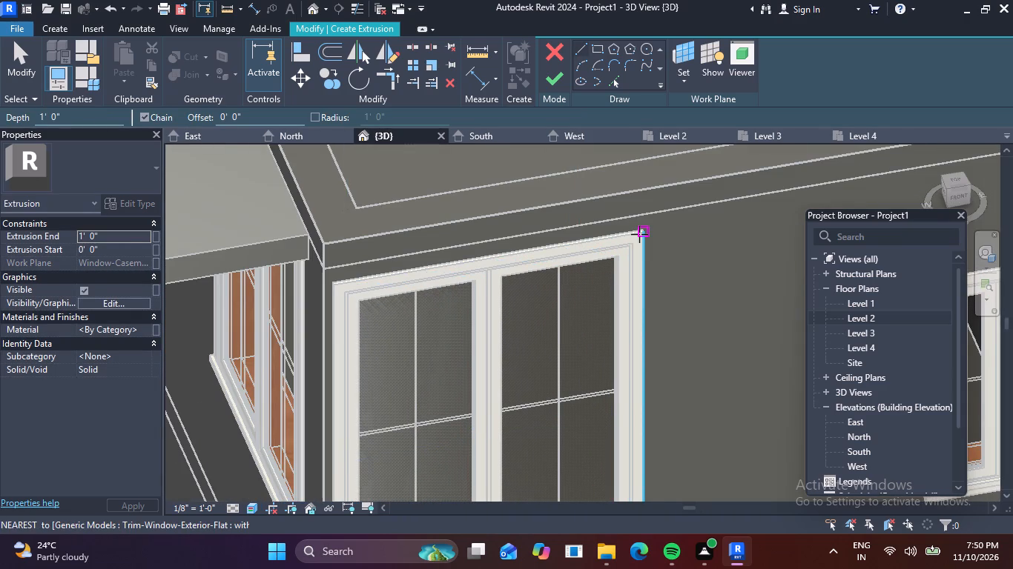
{"action": "left_click", "coordinate": [642, 234]}
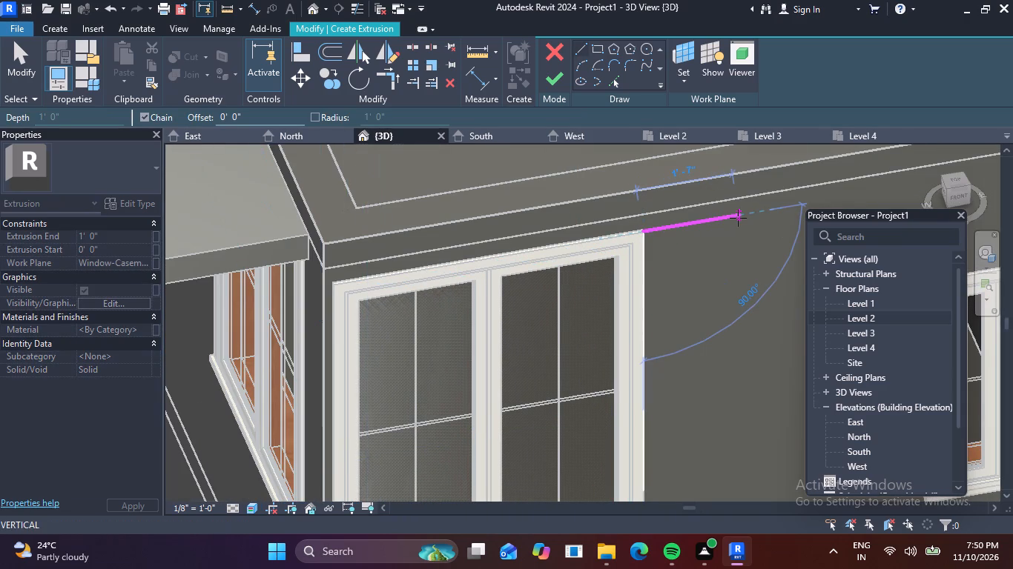
{"action": "key", "text": "6"}
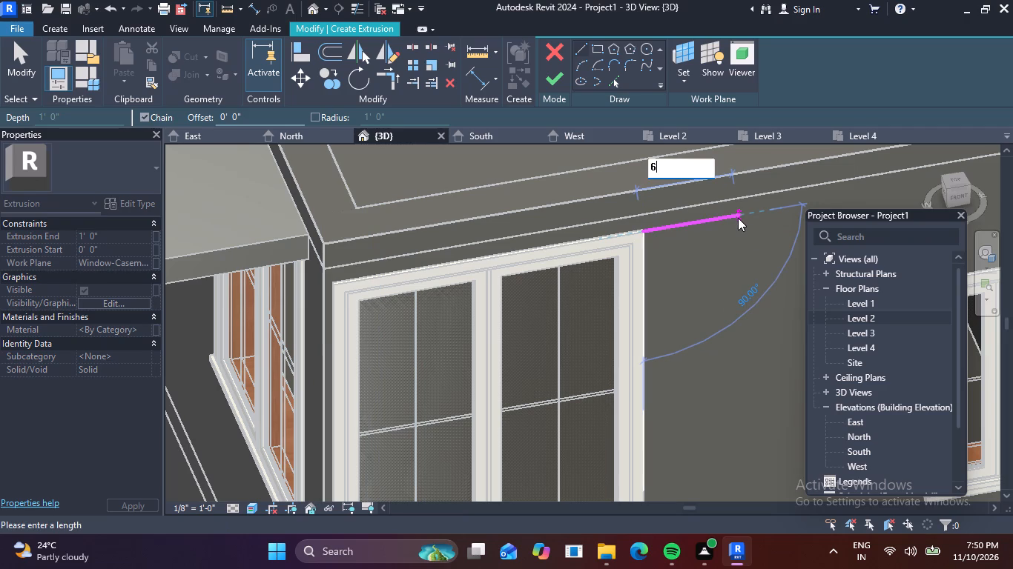
{"action": "key", "text": "shift+quotedbl"}
{"action": "key", "text": "Return"}
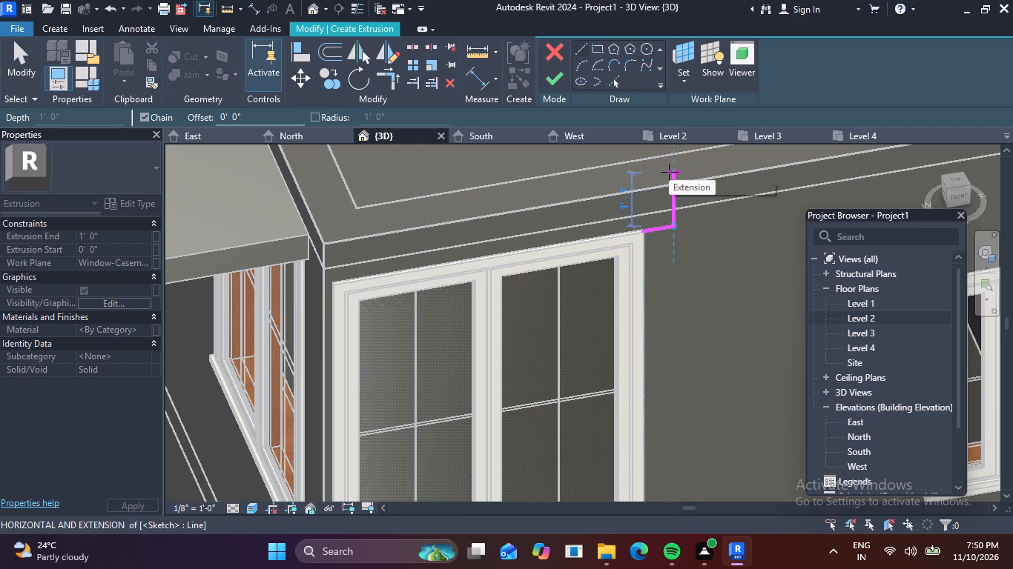
{"action": "type", "text": "6\""}
{"action": "key", "text": "Return"}
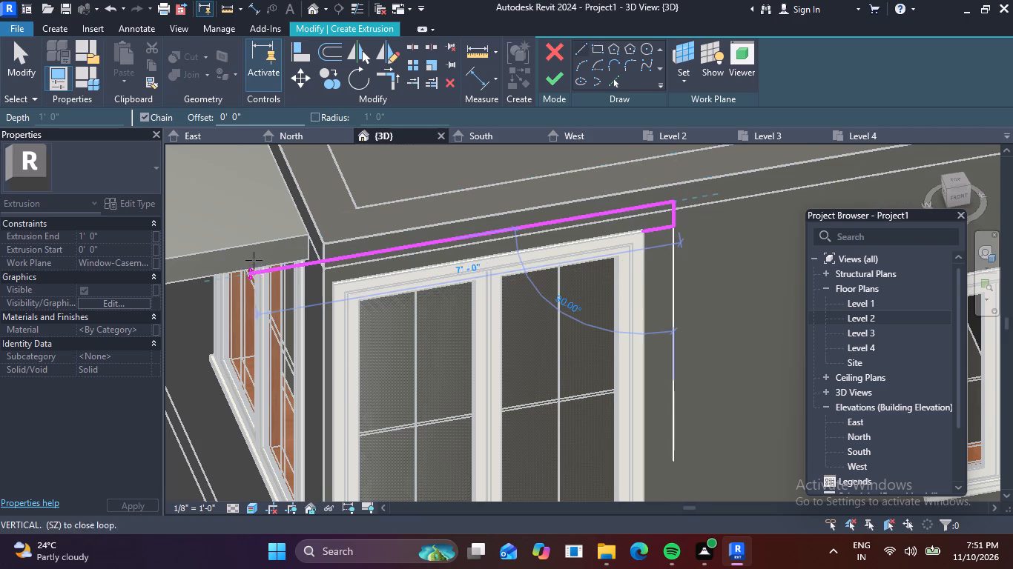
{"action": "left_click", "coordinate": [326, 264]}
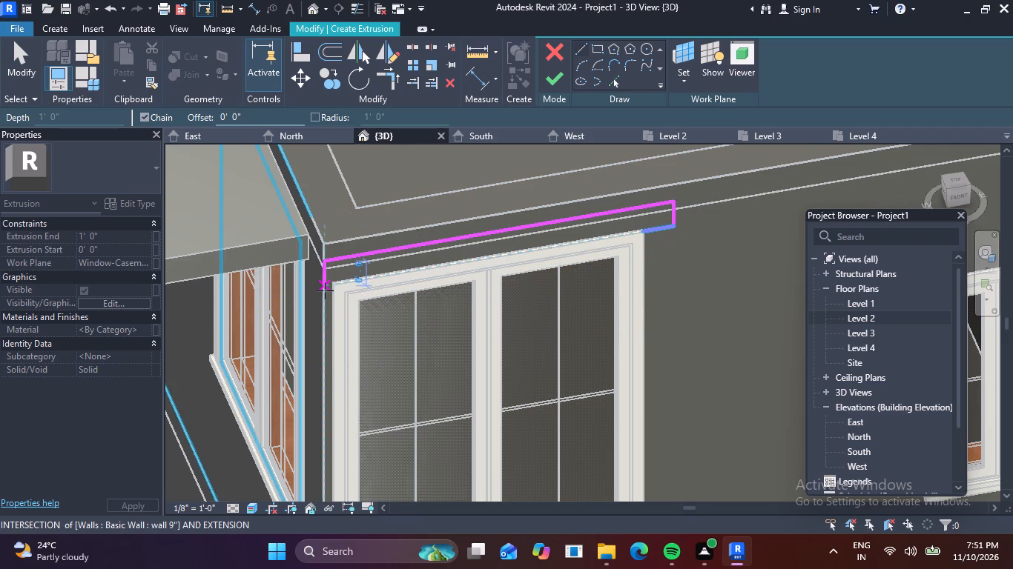
{"action": "type", "text": "6\""}
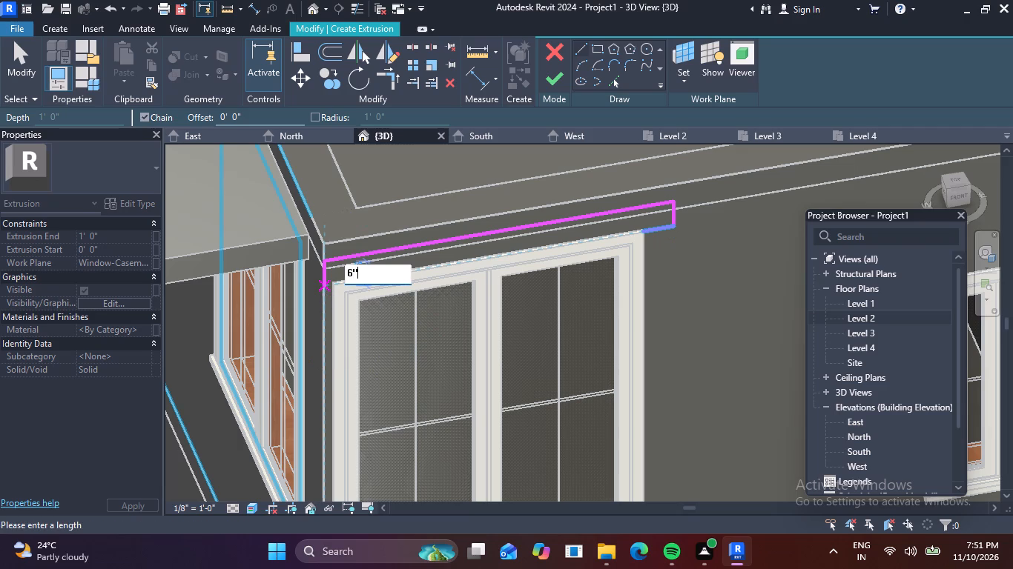
{"action": "key", "text": "Return"}
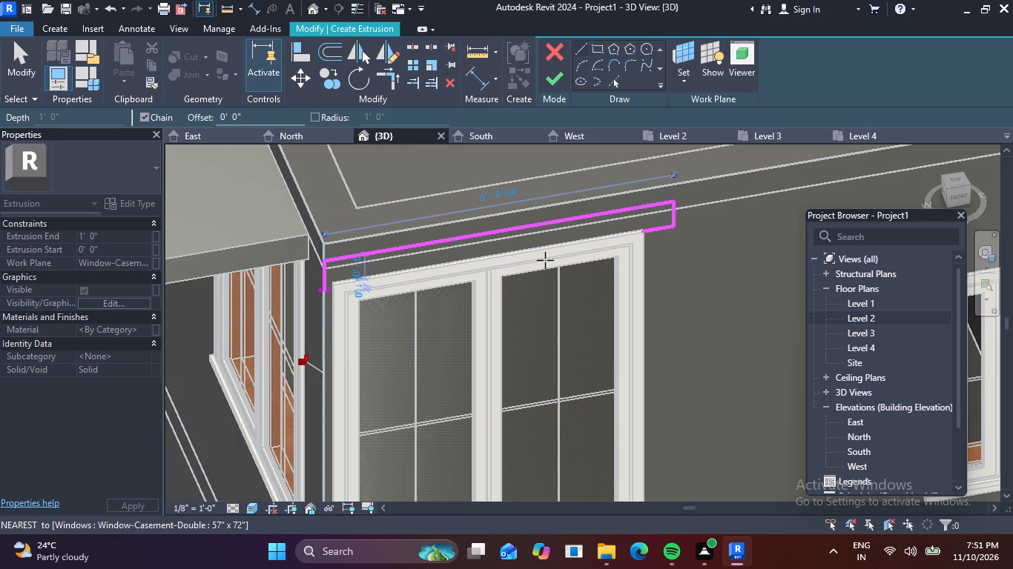
{"action": "left_click", "coordinate": [644, 233]}
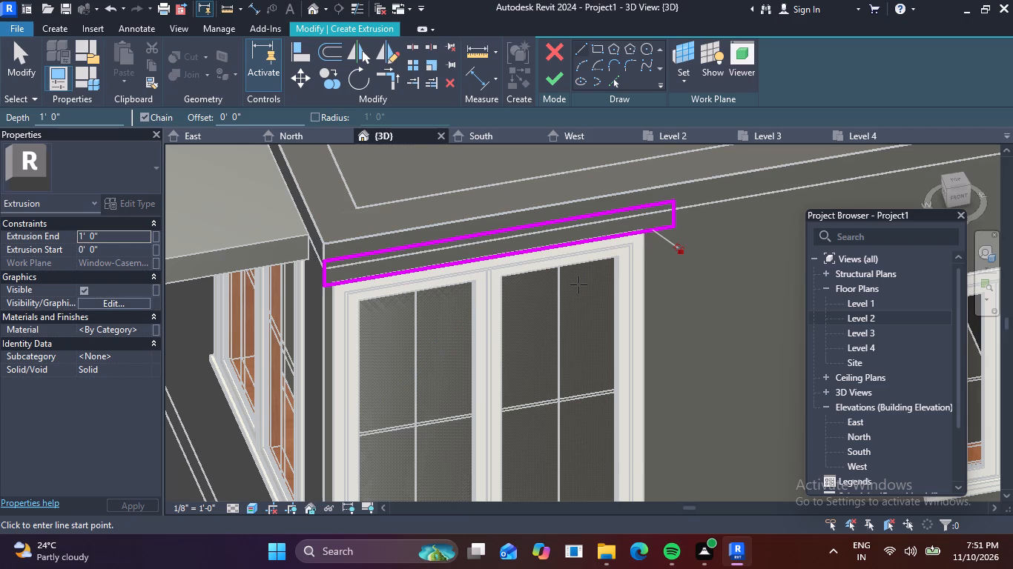
{"action": "key", "text": "Escape"}
{"action": "key", "text": "space"}
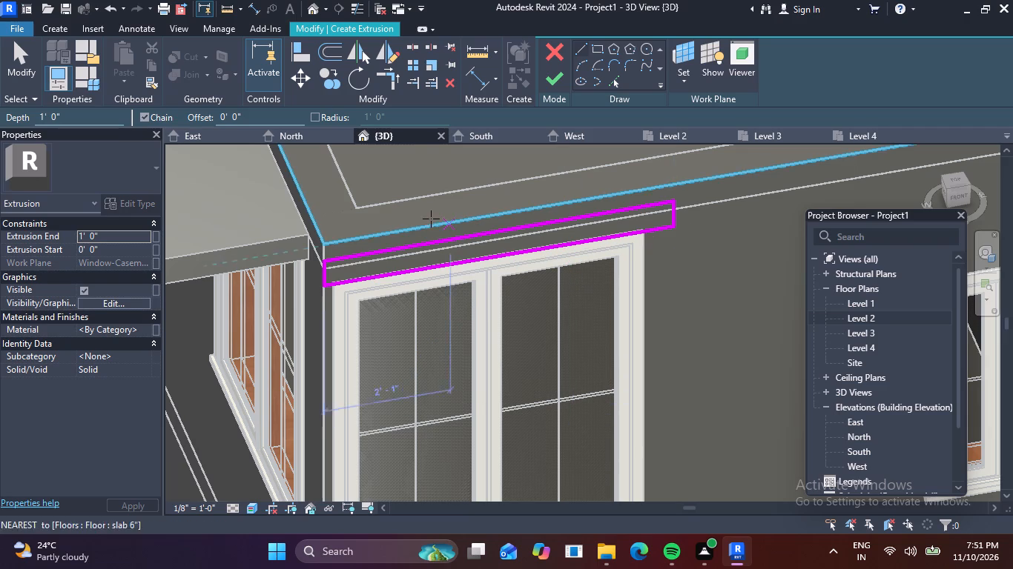
{"action": "left_click", "coordinate": [555, 82]}
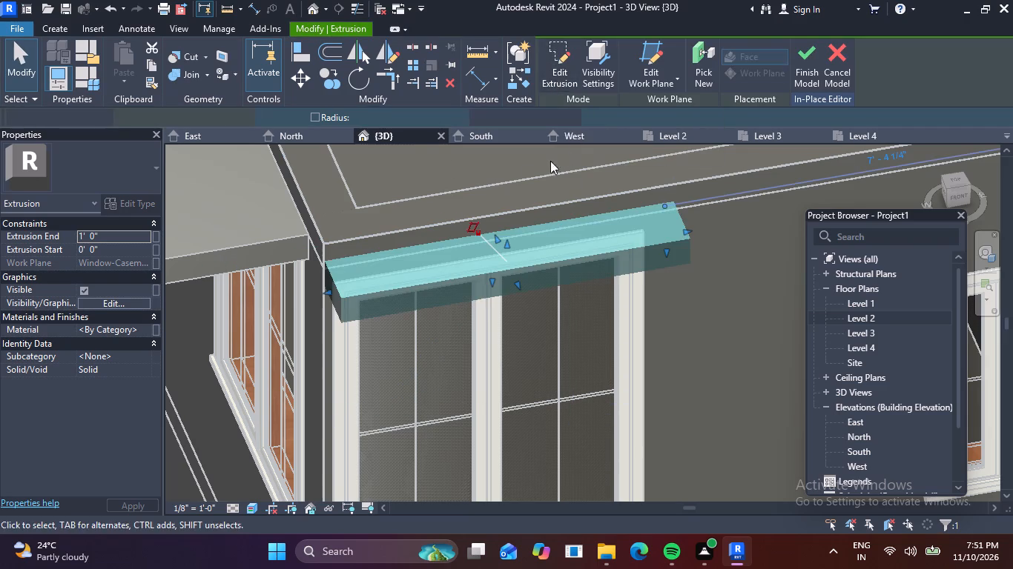
Set the extrusion end of the large corner window's canopy to 3'.
{"action": "left_click", "coordinate": [136, 237]}
{"action": "key", "text": "BackSpace"}
{"action": "type", "text": "3'"}
{"action": "key", "text": "Return"}
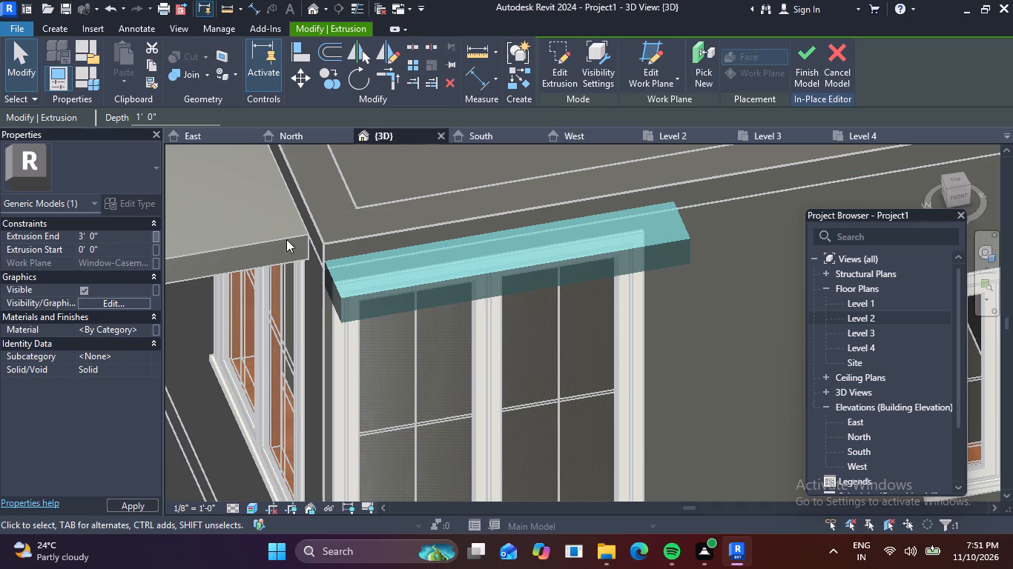
{"action": "key", "text": "Escape"}
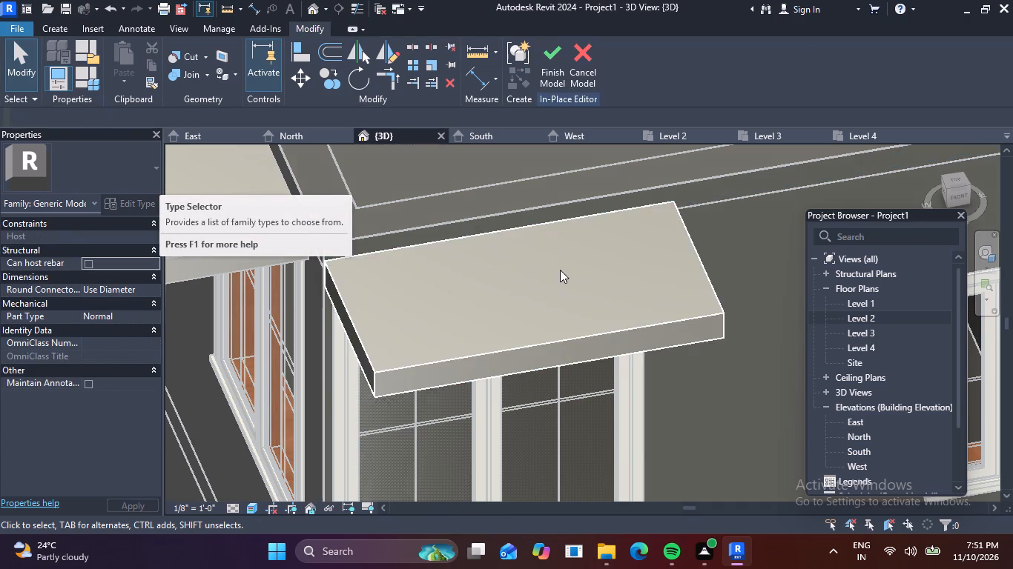
Start another extrusion above the neighbouring narrow window and draw a 6" line outward from its trim's top corner, away from the wall recess.
{"action": "scroll", "coordinate": [560, 270], "scroll_direction": "down", "scroll_amount": 5}
{"action": "middle_click_drag", "start_coordinate": [607, 305], "coordinate": [332, 314]}
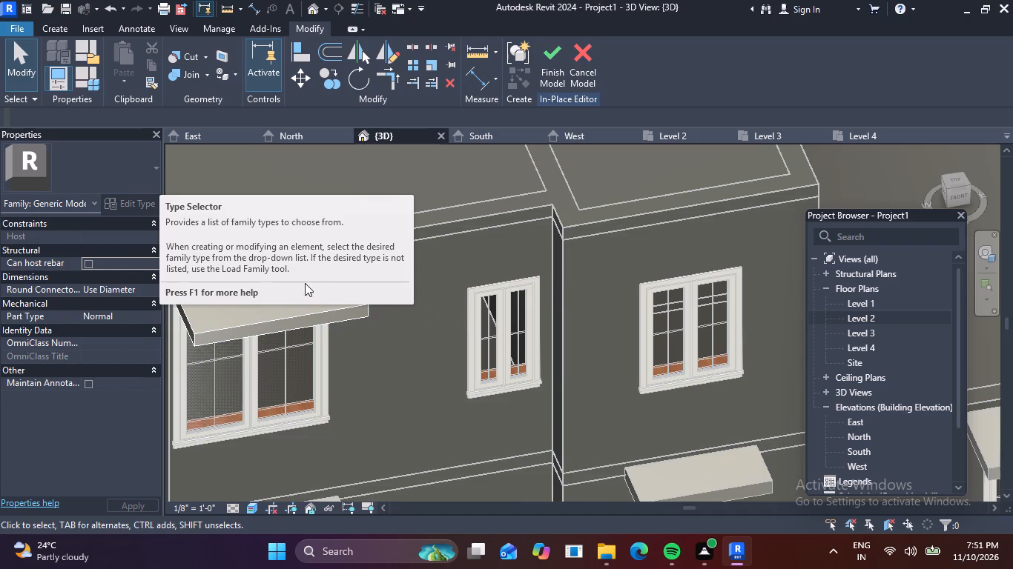
{"action": "scroll", "coordinate": [346, 244], "scroll_direction": "up", "scroll_amount": 2}
{"action": "key", "text": "Escape"}
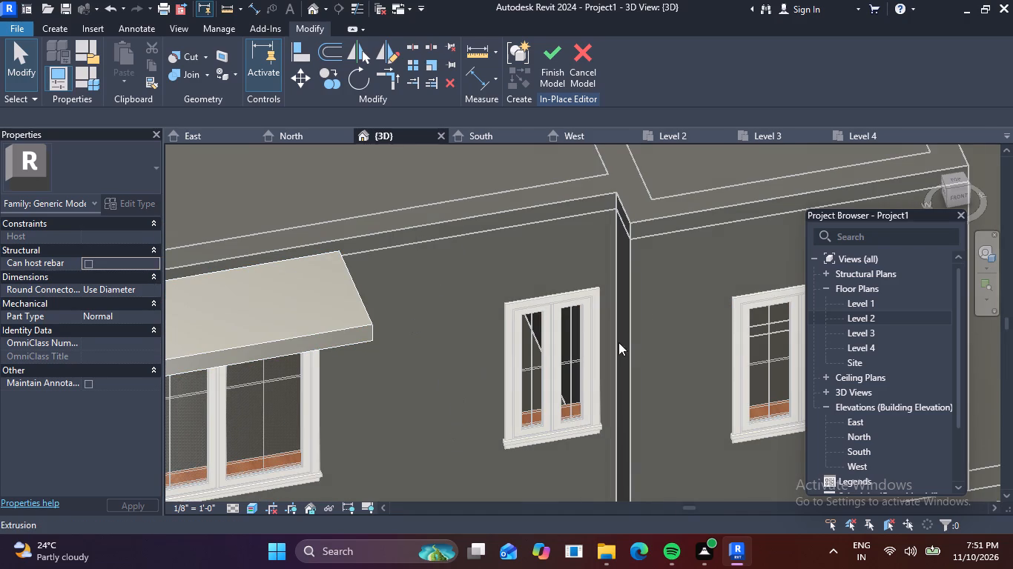
{"action": "middle_click_drag", "start_coordinate": [618, 342], "coordinate": [317, 339]}
{"action": "middle_click_drag", "start_coordinate": [217, 320], "coordinate": [283, 348]}
{"action": "scroll", "coordinate": [288, 324], "scroll_direction": "up", "scroll_amount": 2}
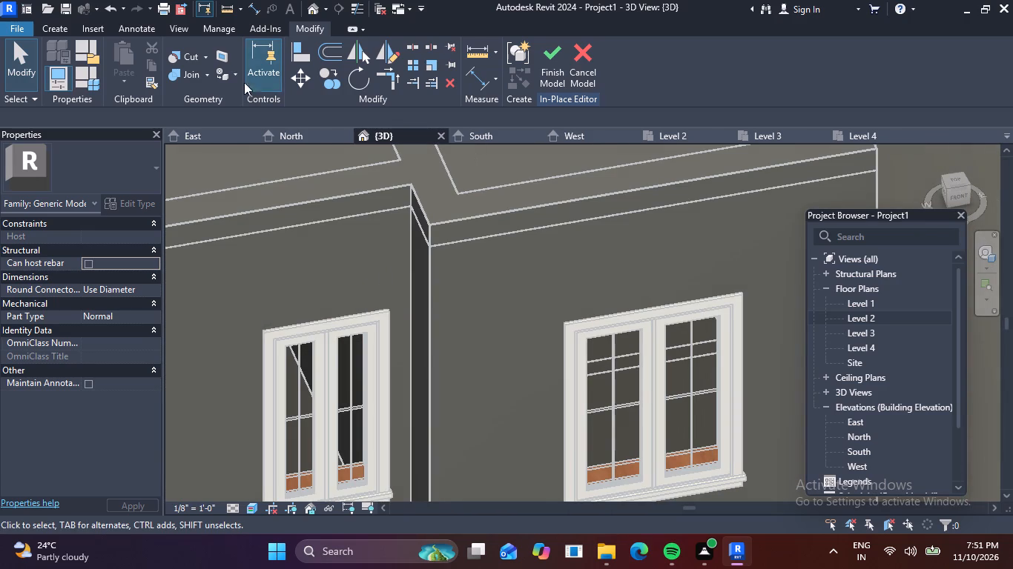
{"action": "left_click", "coordinate": [59, 25]}
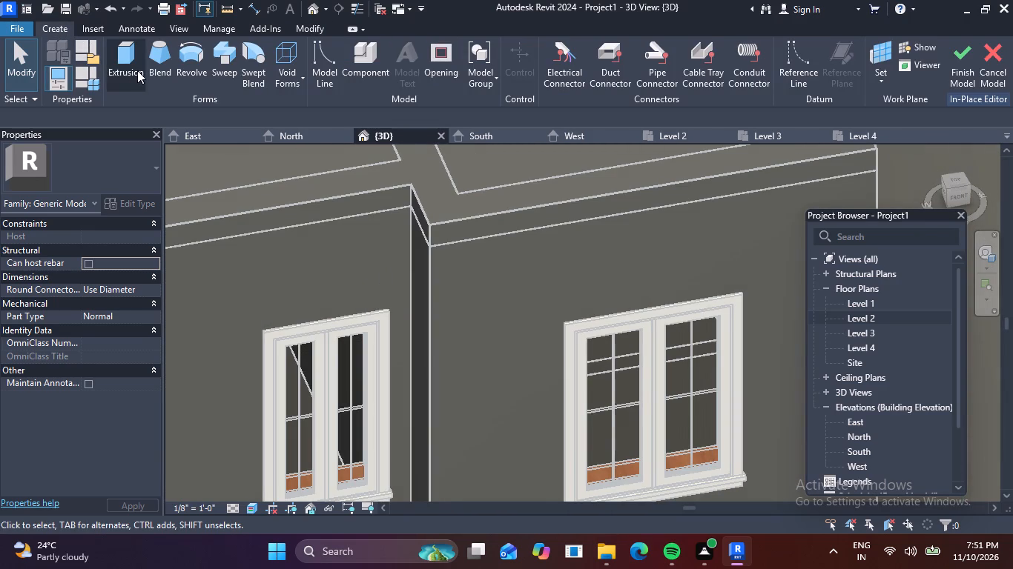
{"action": "left_click", "coordinate": [134, 56]}
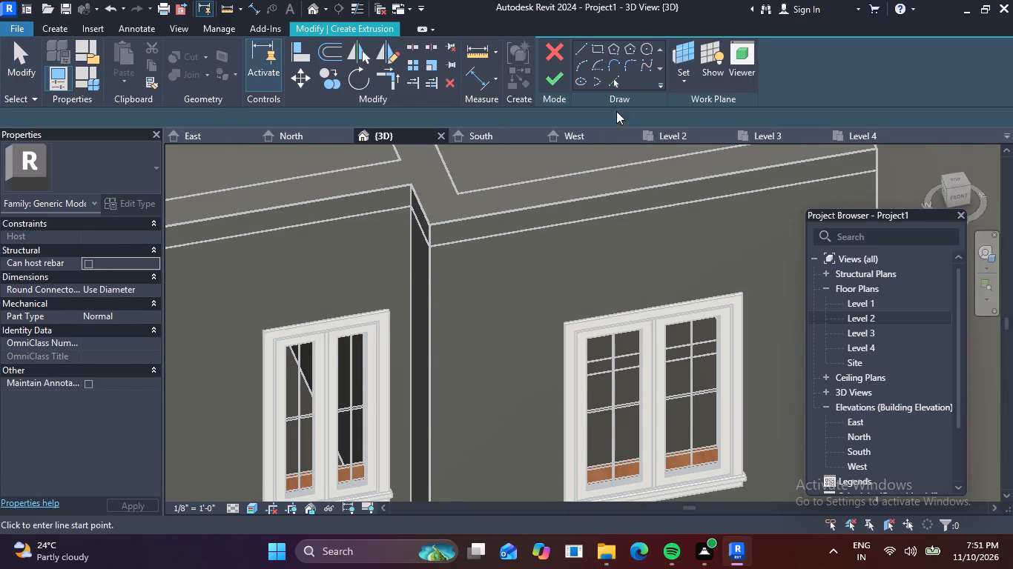
{"action": "left_click", "coordinate": [579, 49]}
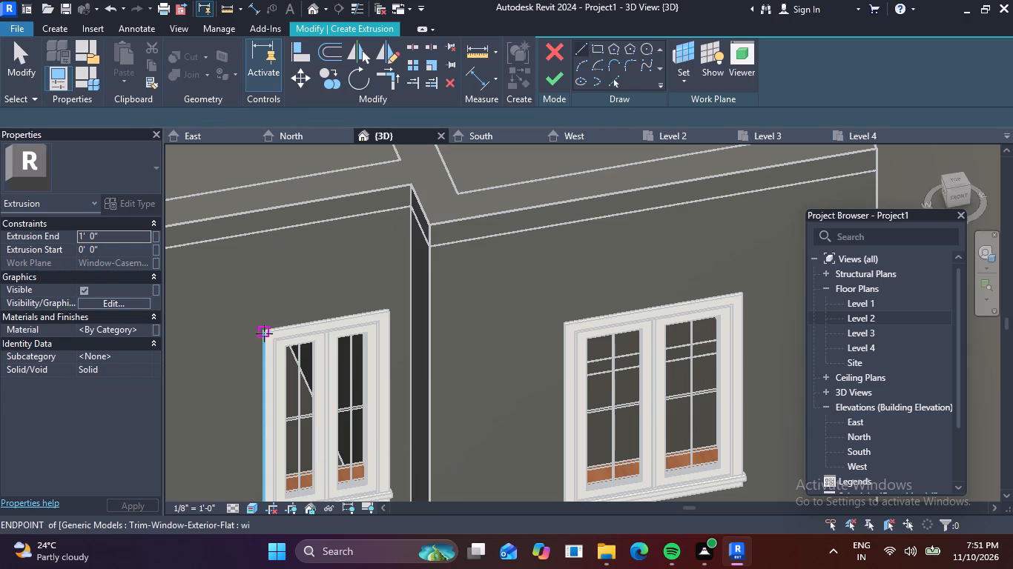
{"action": "left_click", "coordinate": [257, 334]}
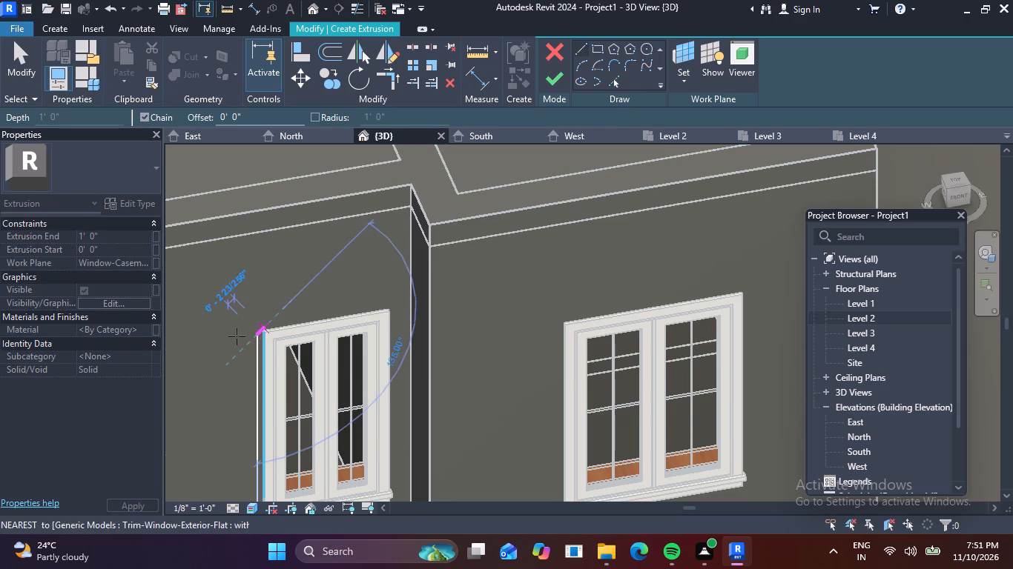
{"action": "key", "text": "Escape"}
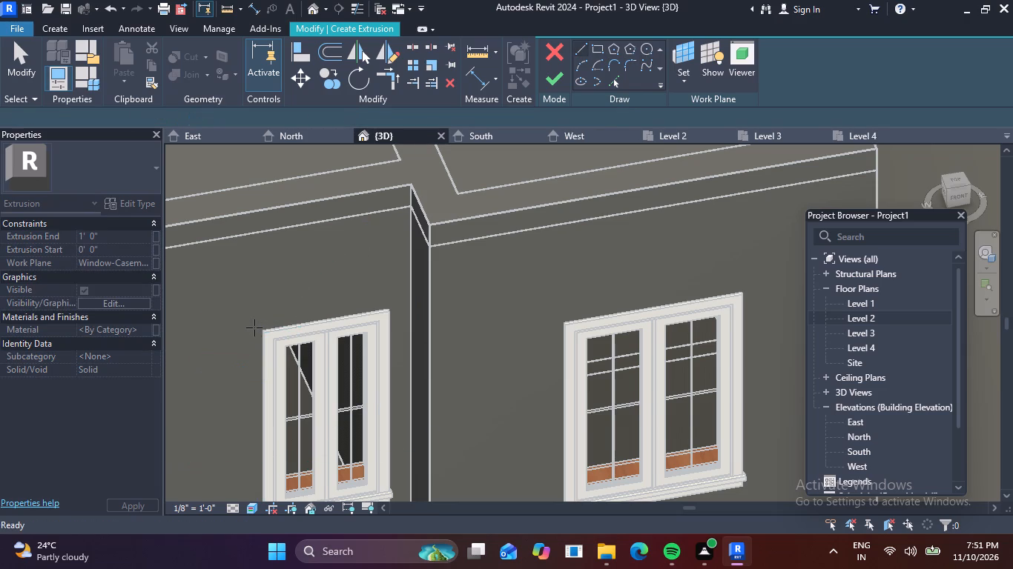
{"action": "left_click", "coordinate": [261, 329]}
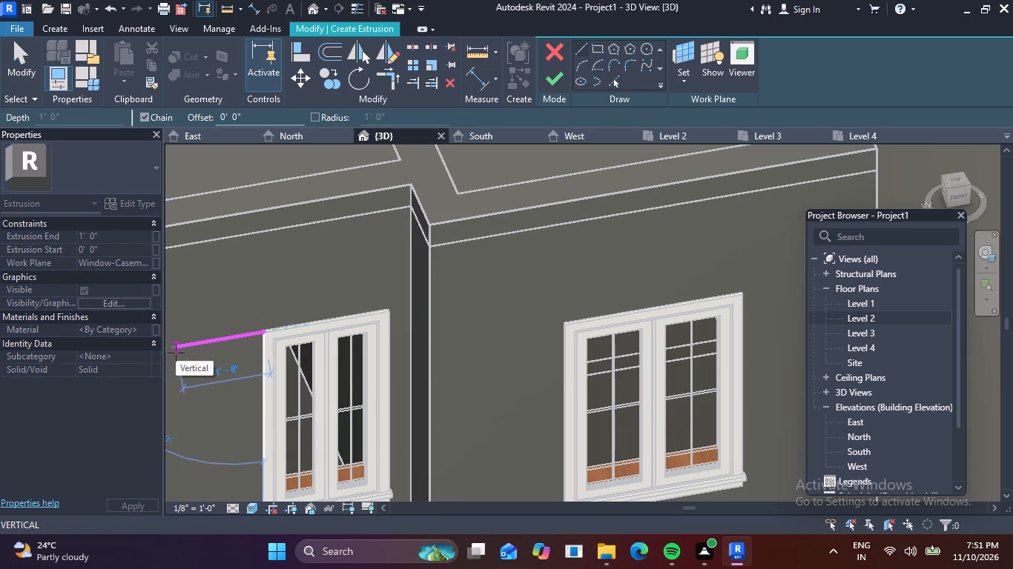
{"action": "type", "text": "6\""}
{"action": "key", "text": "Return"}
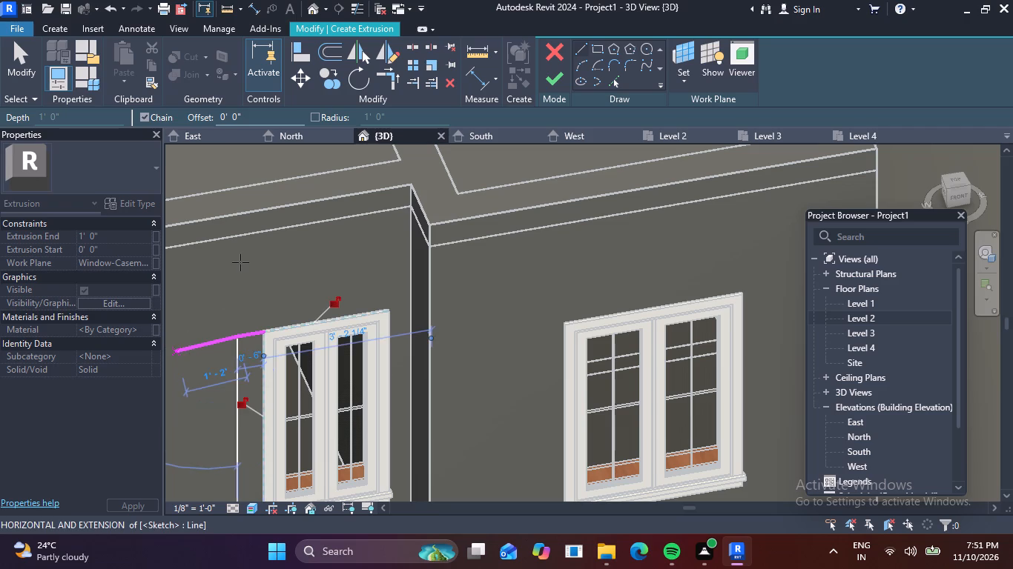
Complete the narrow window's canopy profile 6" high, running to the wall corner and back along the trim's top, and finish the extrusion.
{"action": "key", "text": "5"}
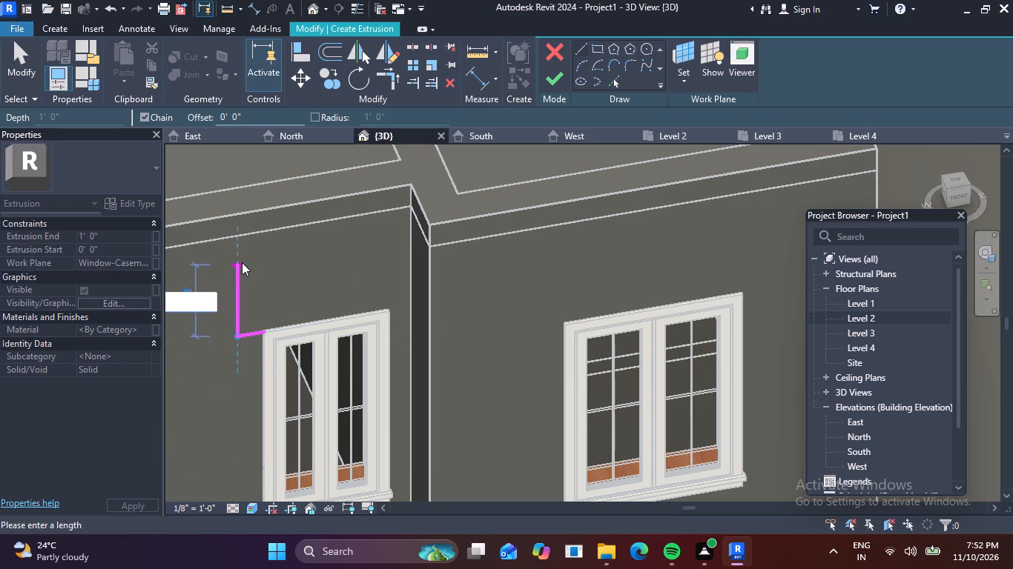
{"action": "key", "text": "BackSpace"}
{"action": "type", "text": "6\""}
{"action": "key", "text": "Return"}
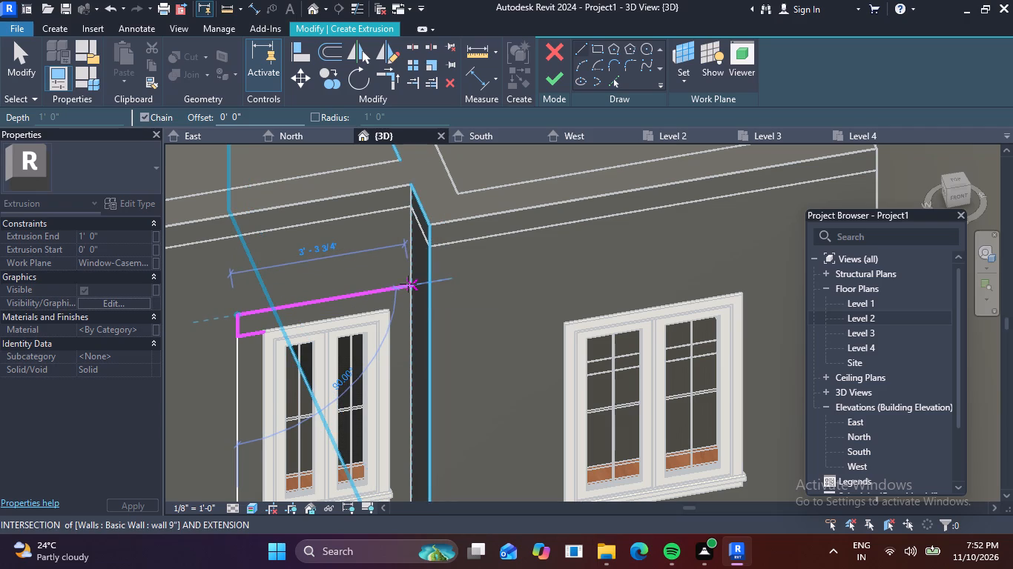
{"action": "left_click", "coordinate": [408, 284]}
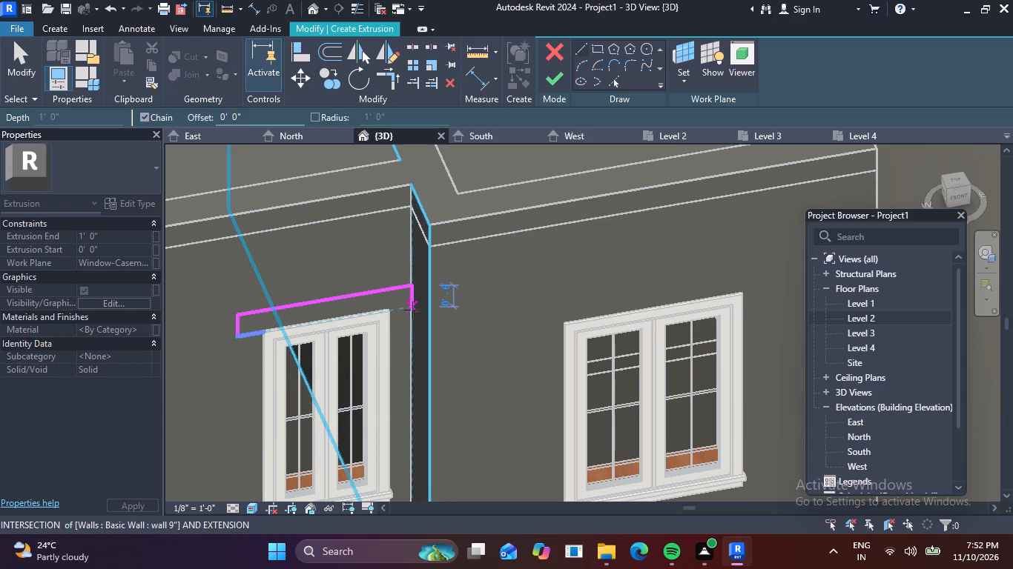
{"action": "left_click", "coordinate": [412, 310]}
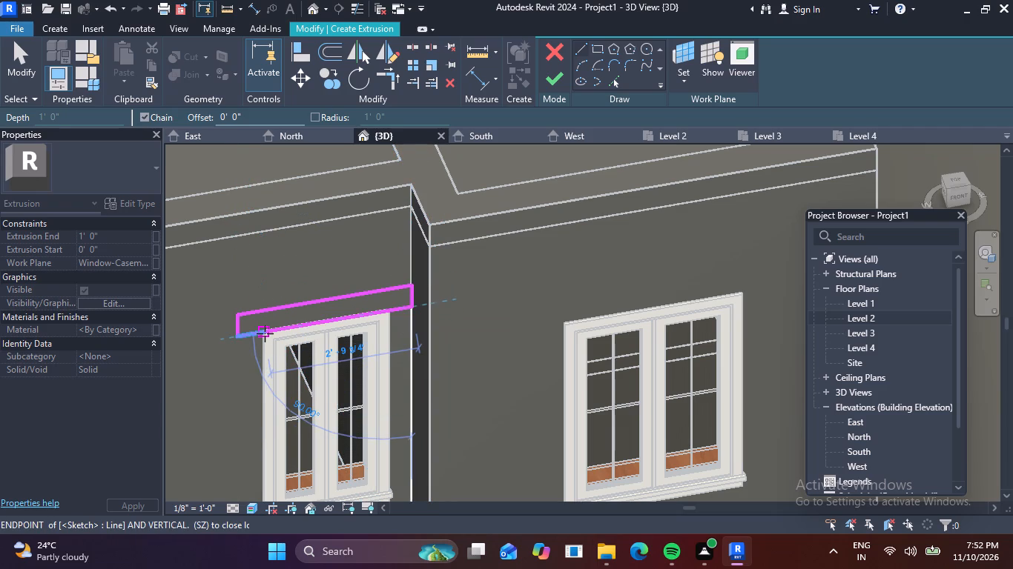
{"action": "left_click", "coordinate": [265, 333]}
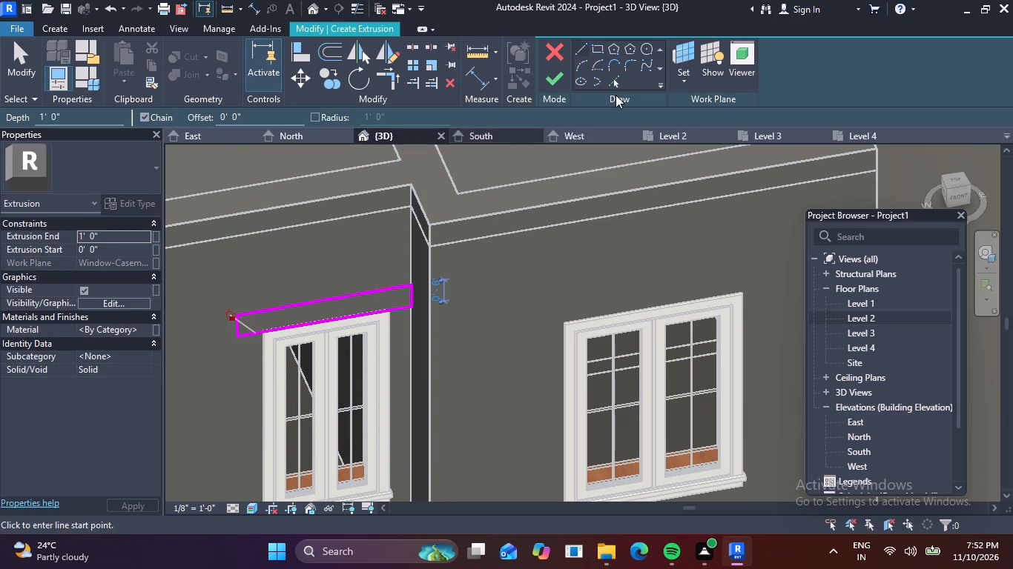
{"action": "left_click", "coordinate": [552, 82]}
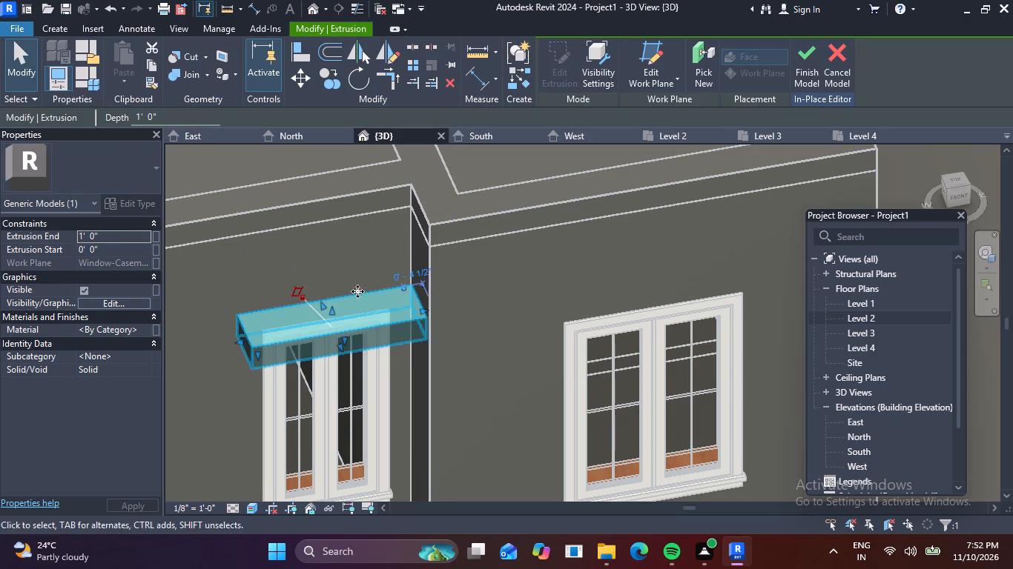
Set the extrusion end of the narrow window's canopy to 3'.
{"action": "left_click", "coordinate": [103, 234]}
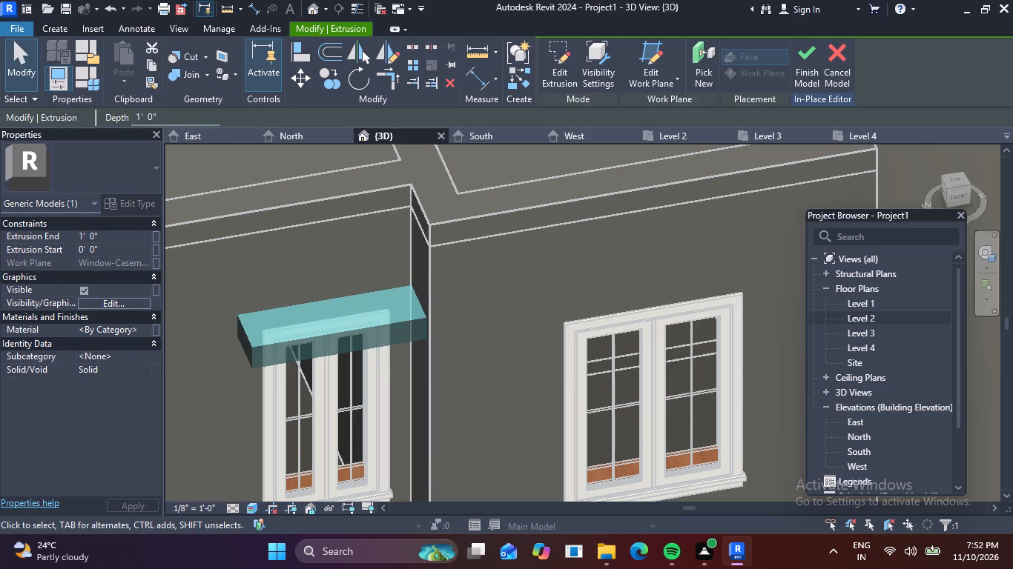
{"action": "key", "text": "BackSpace"}
{"action": "key", "text": "BackSpace"}
{"action": "key", "text": "BackSpace"}
{"action": "key", "text": "BackSpace"}
{"action": "key", "text": "BackSpace"}
{"action": "key", "text": "BackSpace"}
{"action": "type", "text": "3'"}
{"action": "key", "text": "Return"}
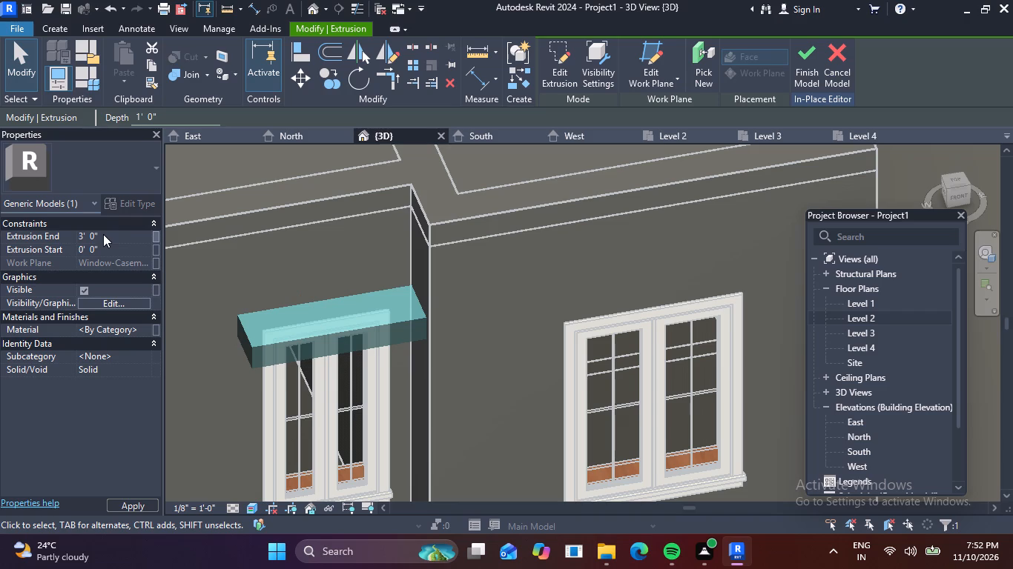
{"action": "scroll", "coordinate": [547, 367], "scroll_direction": "down", "scroll_amount": 1}
{"action": "middle_click_drag", "start_coordinate": [547, 367], "coordinate": [468, 381]}
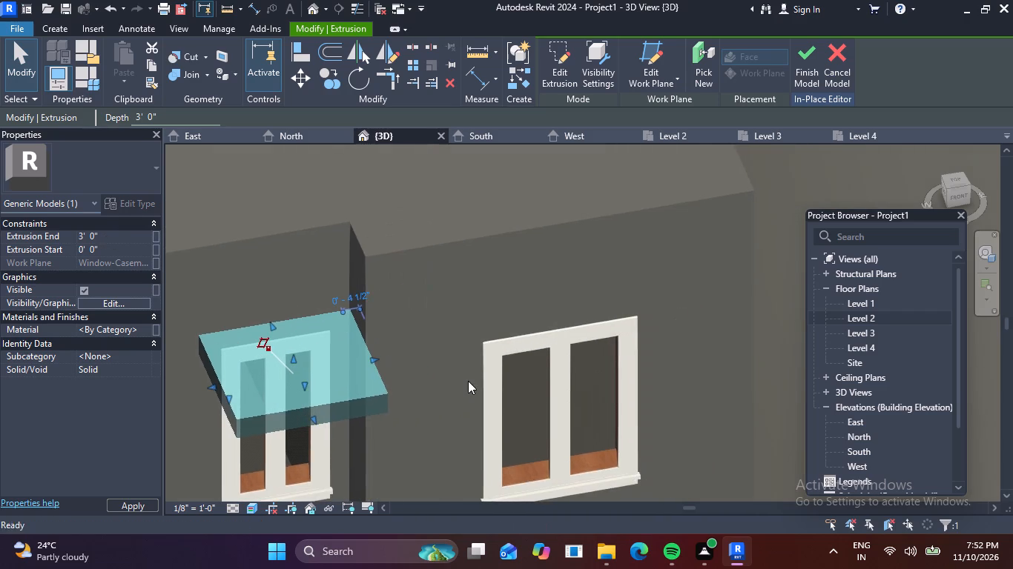
{"action": "key", "text": "Escape"}
Start an extrusion on the trim face of the upper window past the wall recess, drawing 6" outward and 6" up from its recess-side top corner.
{"action": "middle_click_drag", "start_coordinate": [478, 357], "coordinate": [439, 379]}
{"action": "middle_click_drag", "start_coordinate": [474, 329], "coordinate": [729, 236]}
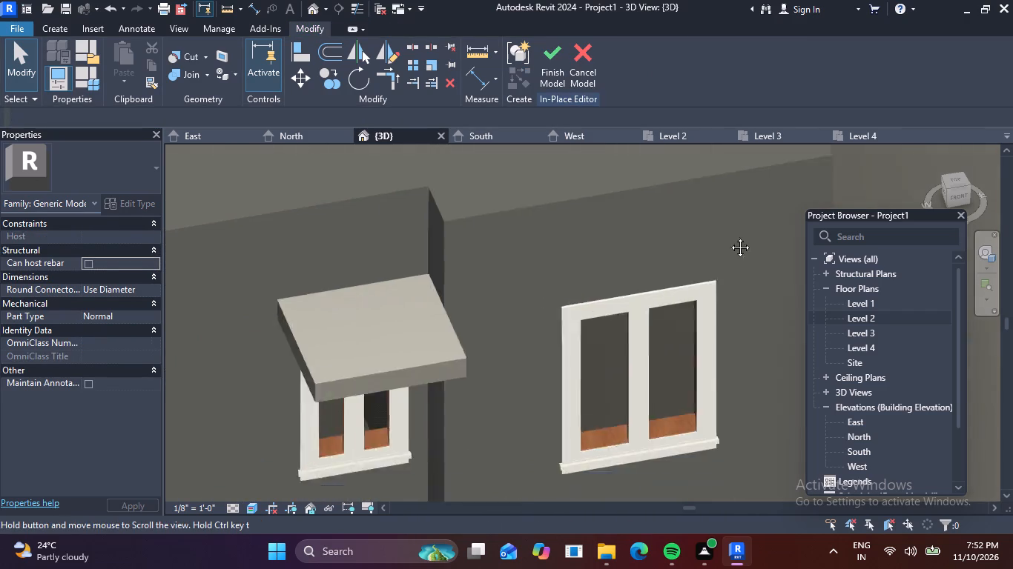
{"action": "middle_click_drag", "start_coordinate": [729, 236], "coordinate": [831, 216]}
{"action": "middle_click_drag", "start_coordinate": [702, 248], "coordinate": [635, 282]}
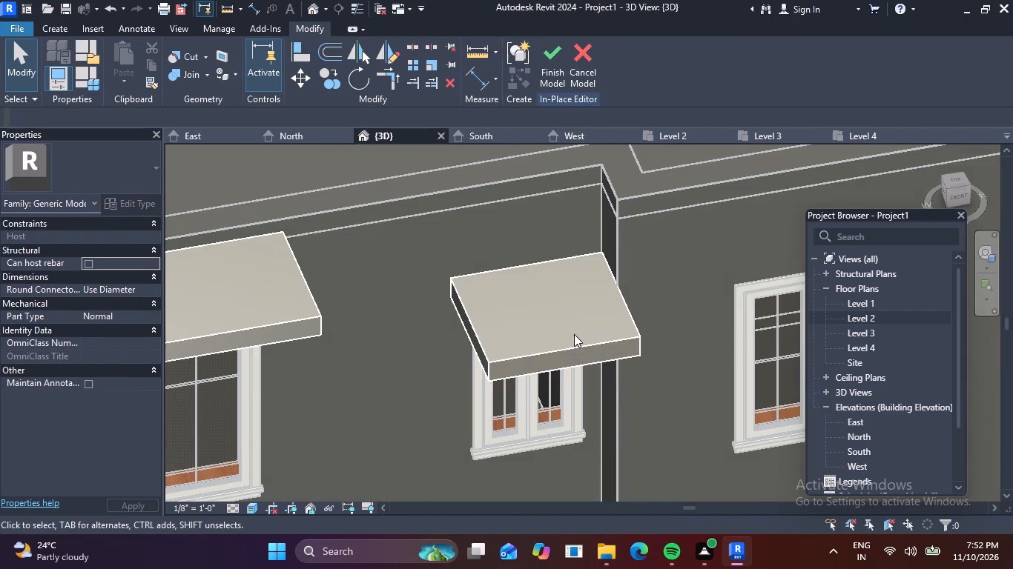
{"action": "middle_click_drag", "start_coordinate": [660, 327], "coordinate": [373, 380]}
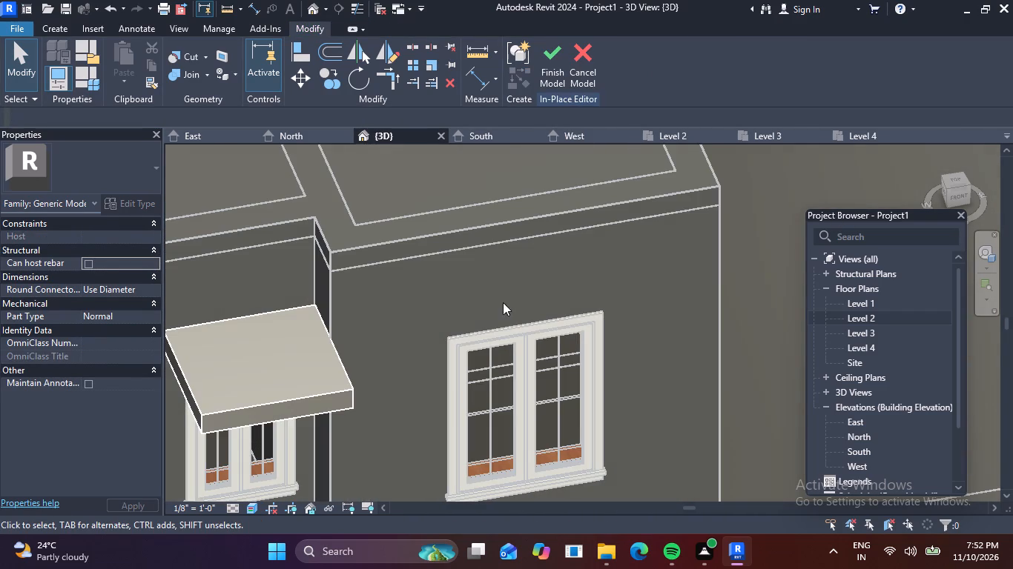
{"action": "left_click", "coordinate": [58, 30]}
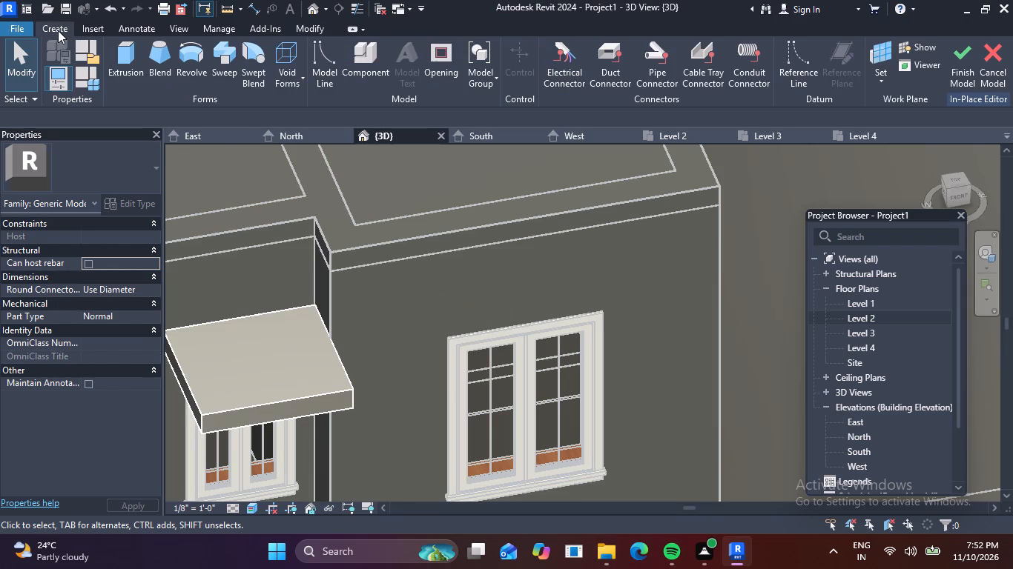
{"action": "left_click", "coordinate": [136, 61]}
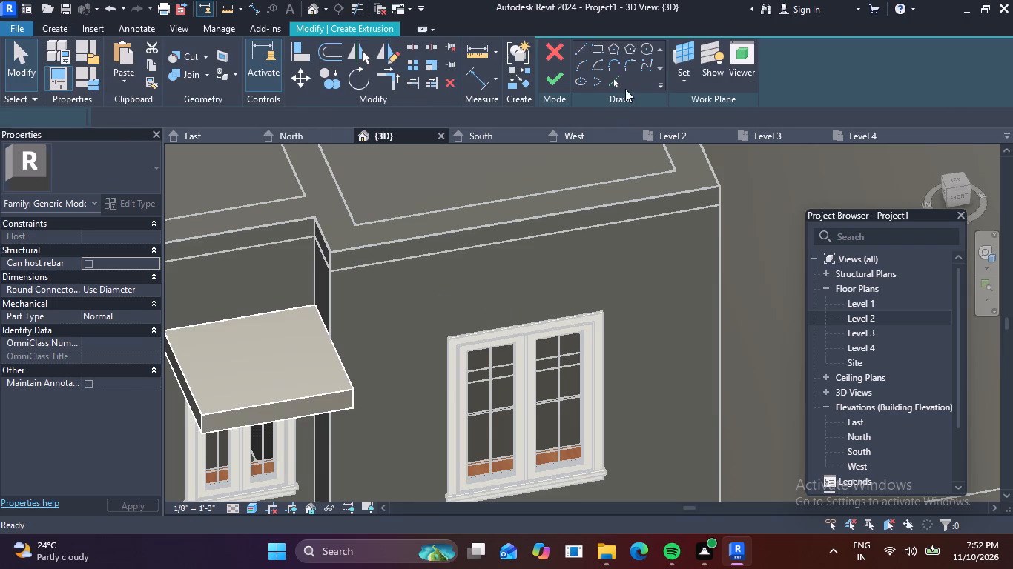
{"action": "left_click", "coordinate": [683, 59]}
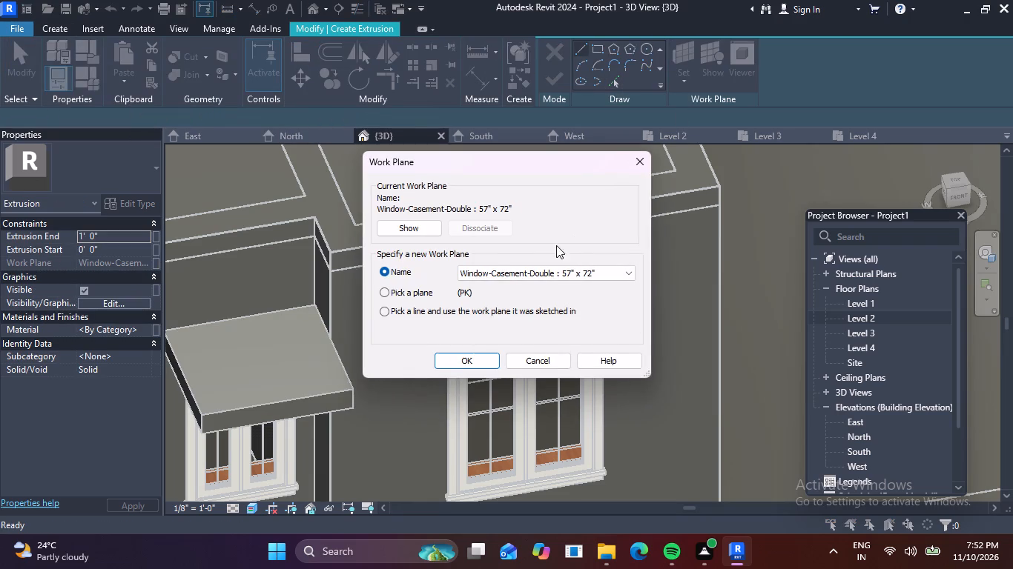
{"action": "left_click", "coordinate": [387, 291]}
{"action": "left_click", "coordinate": [471, 365]}
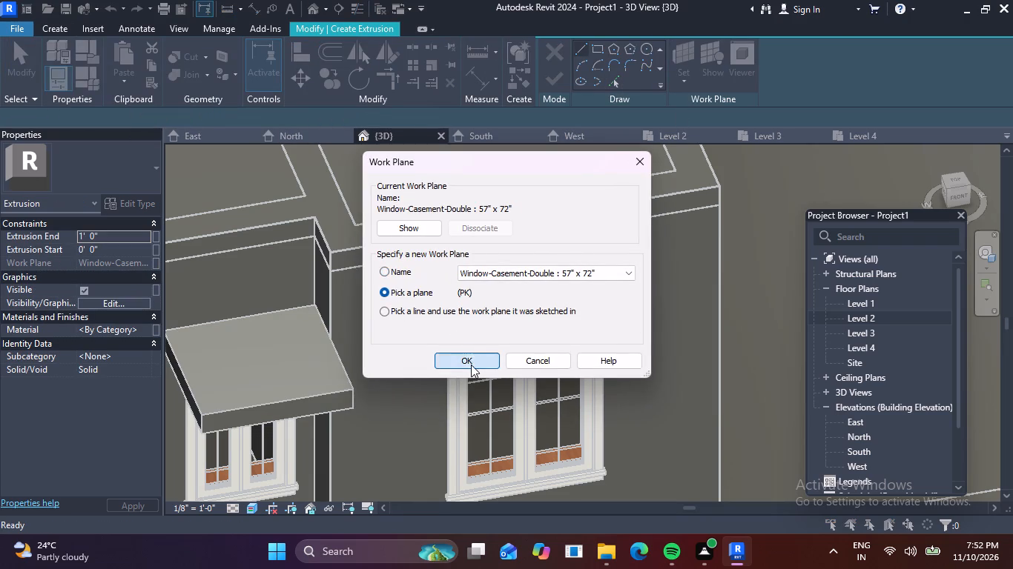
{"action": "scroll", "coordinate": [440, 339], "scroll_direction": "up", "scroll_amount": 2}
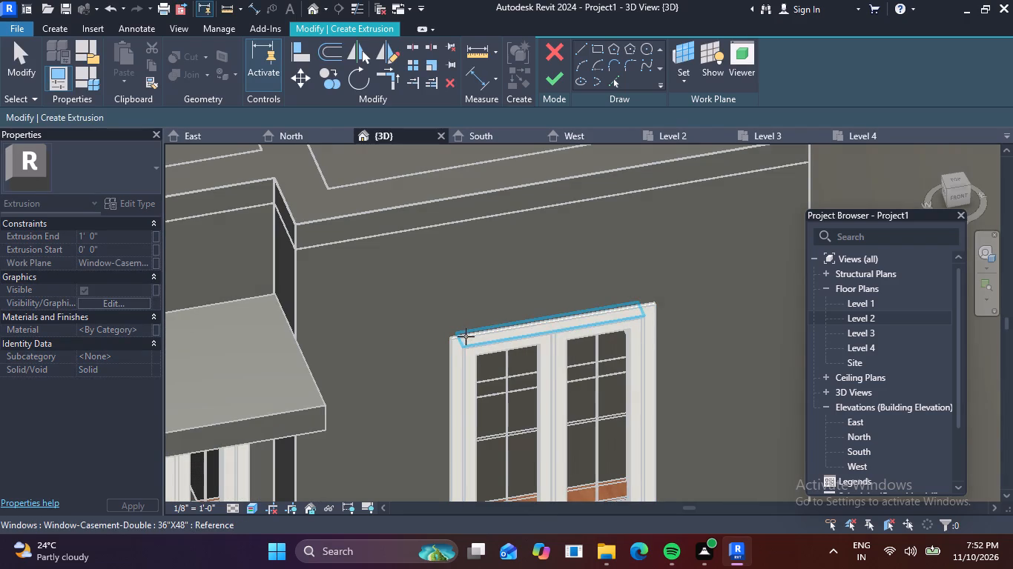
{"action": "left_click", "coordinate": [450, 343]}
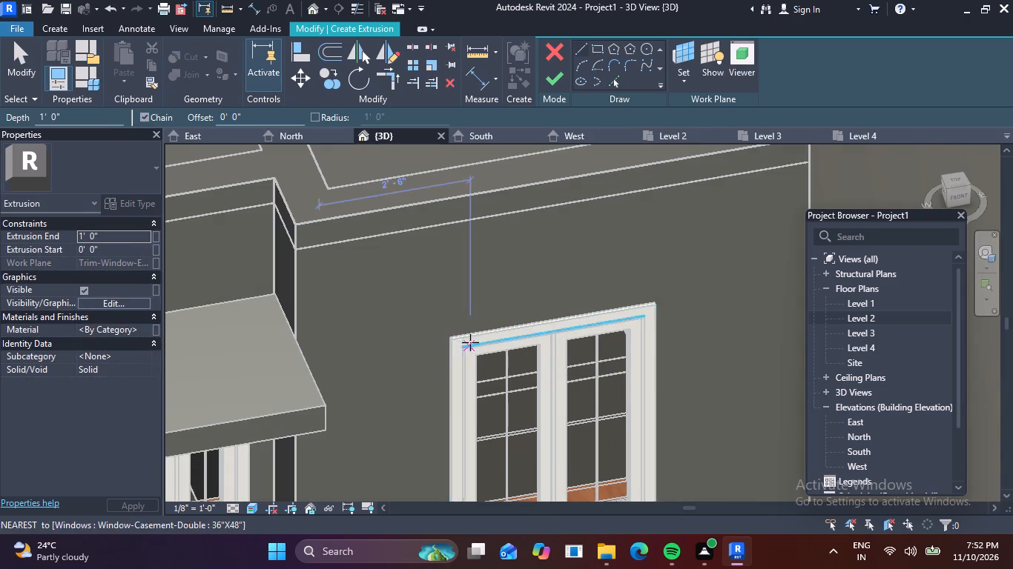
{"action": "left_click", "coordinate": [456, 336]}
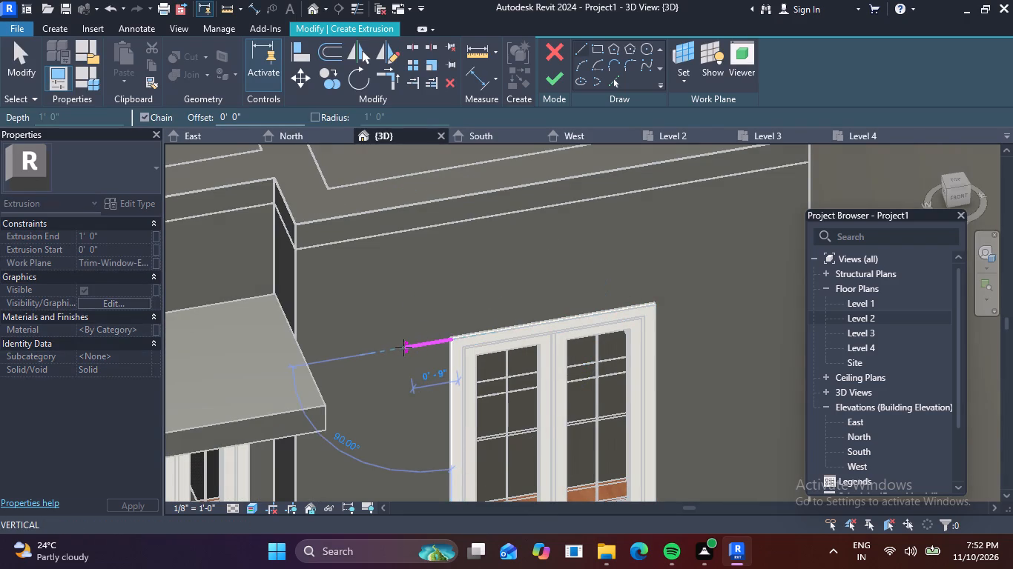
{"action": "type", "text": "6\""}
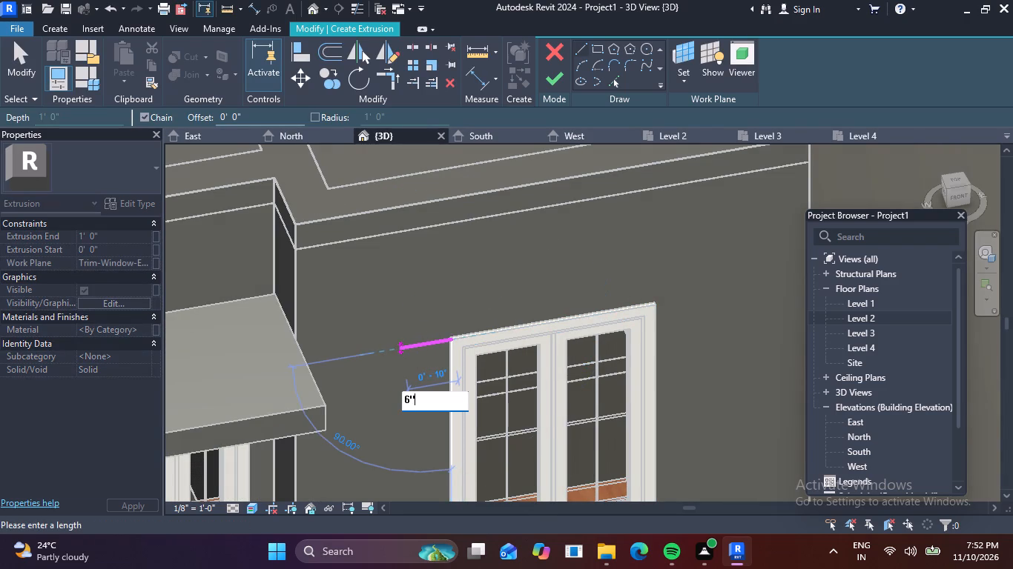
{"action": "key", "text": "Return"}
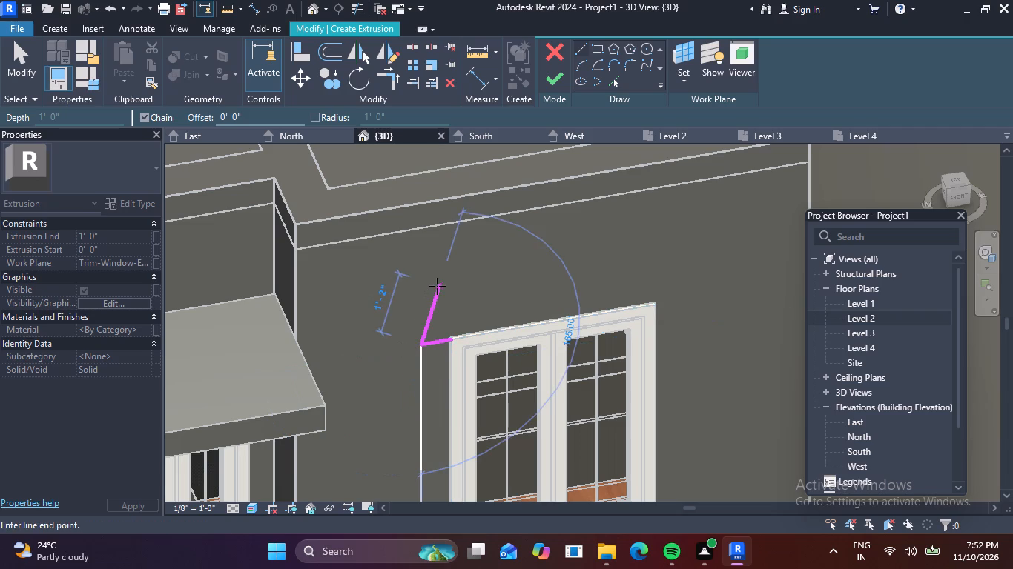
{"action": "type", "text": "6\""}
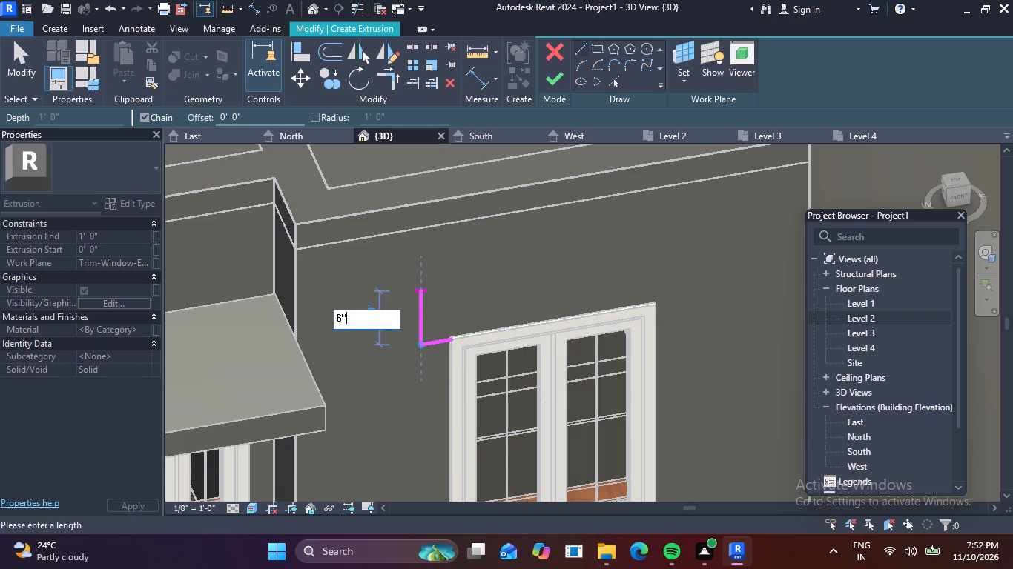
{"action": "key", "text": "Return"}
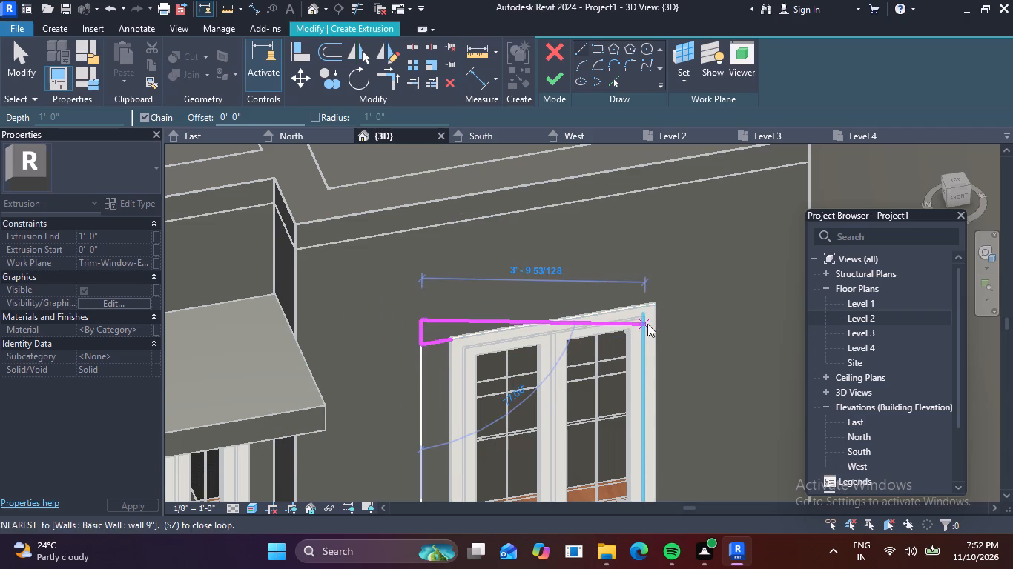
{"action": "key", "text": "Escape"}
Draw 6" outward and 6" up at the trim's other top corner, close the profile across its top and bottom, and finish the extrusion.
{"action": "left_click", "coordinate": [654, 303]}
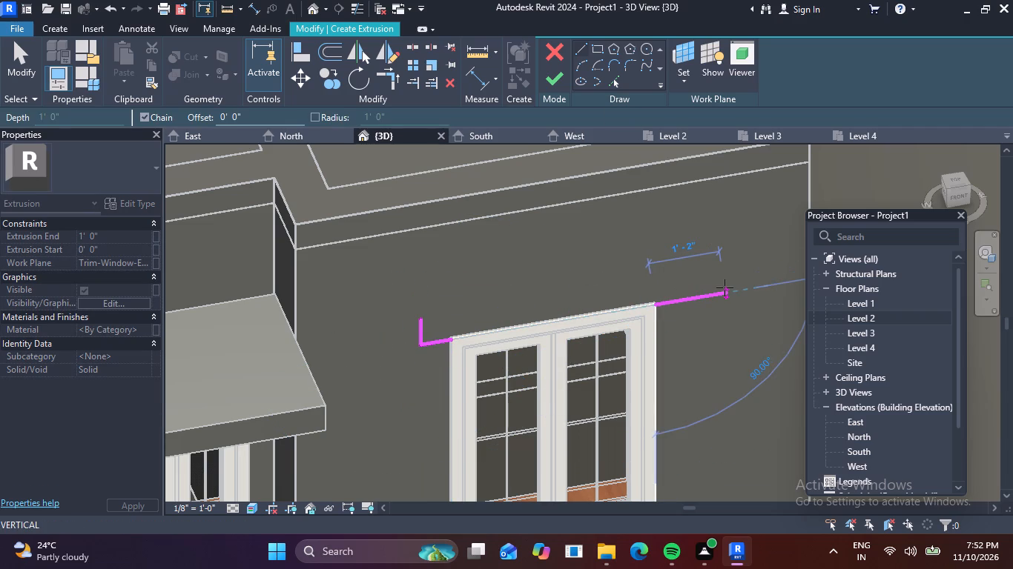
{"action": "type", "text": "6\""}
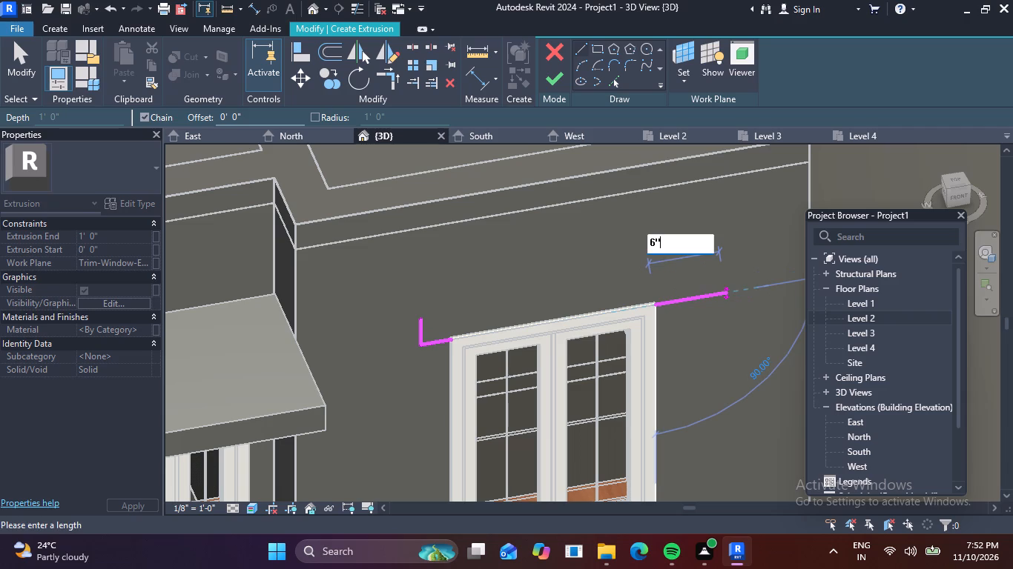
{"action": "key", "text": "Return"}
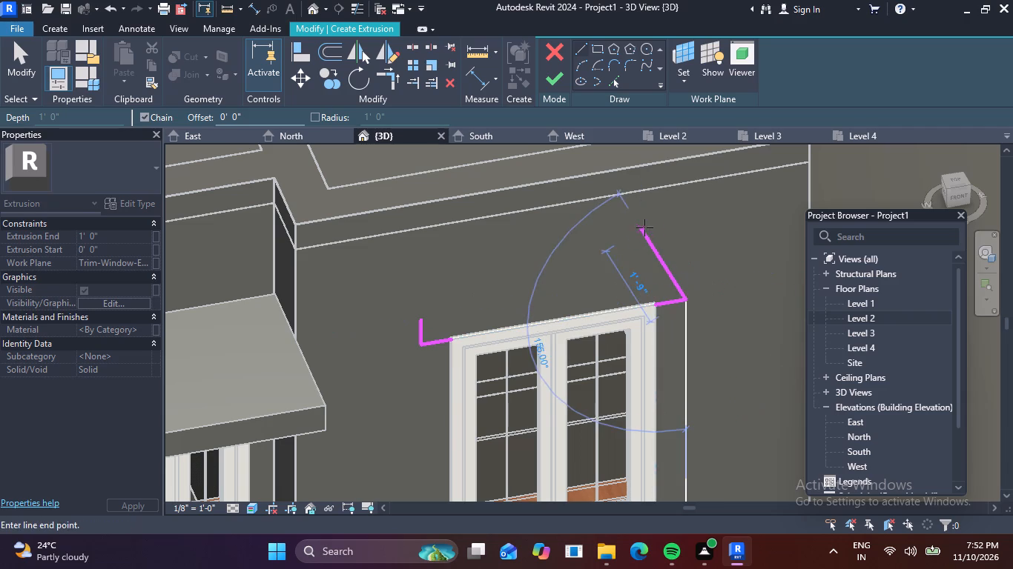
{"action": "type", "text": "6\""}
{"action": "key", "text": "Return"}
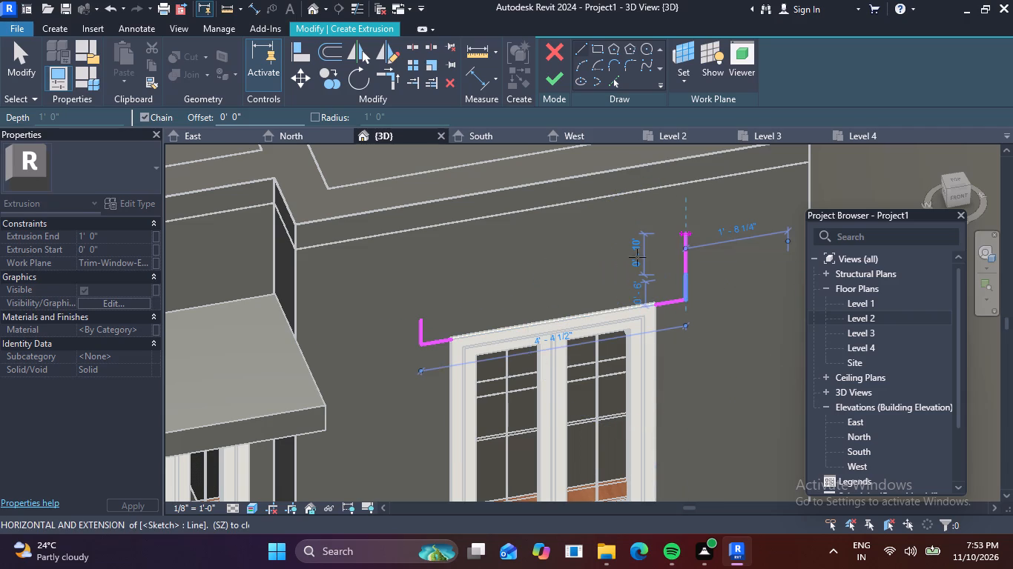
{"action": "left_click", "coordinate": [420, 321]}
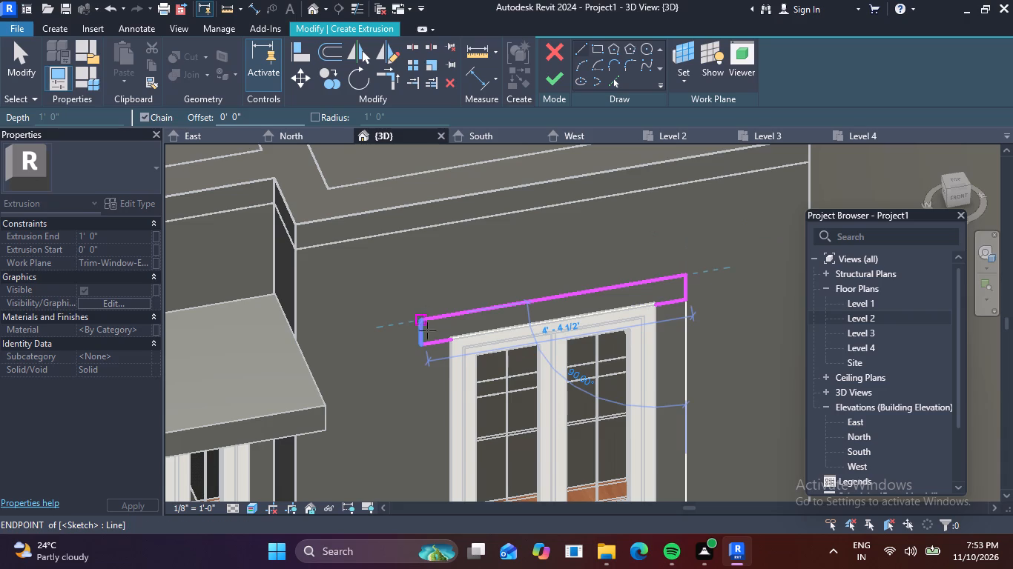
{"action": "left_click", "coordinate": [450, 344]}
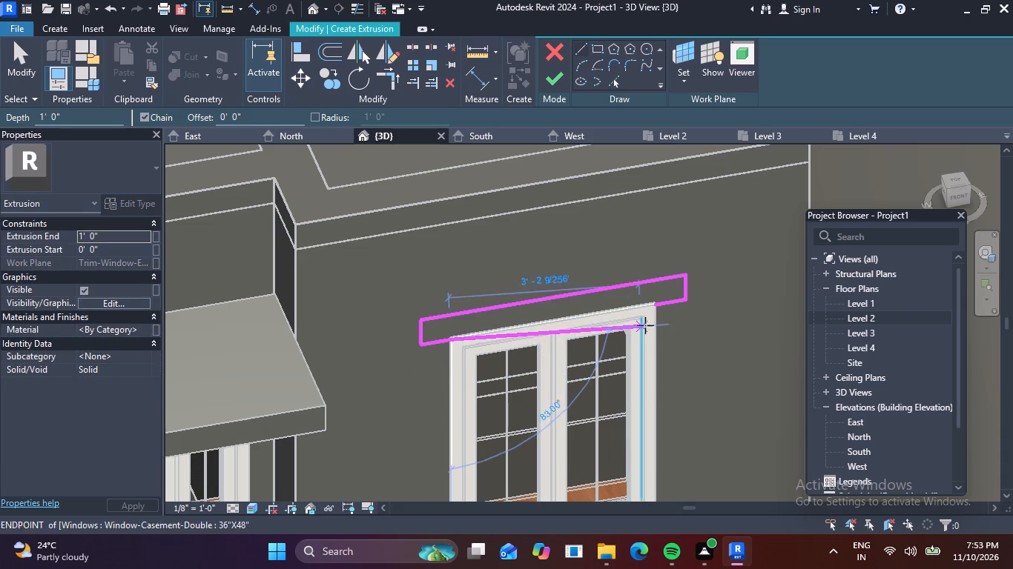
{"action": "left_click", "coordinate": [659, 307]}
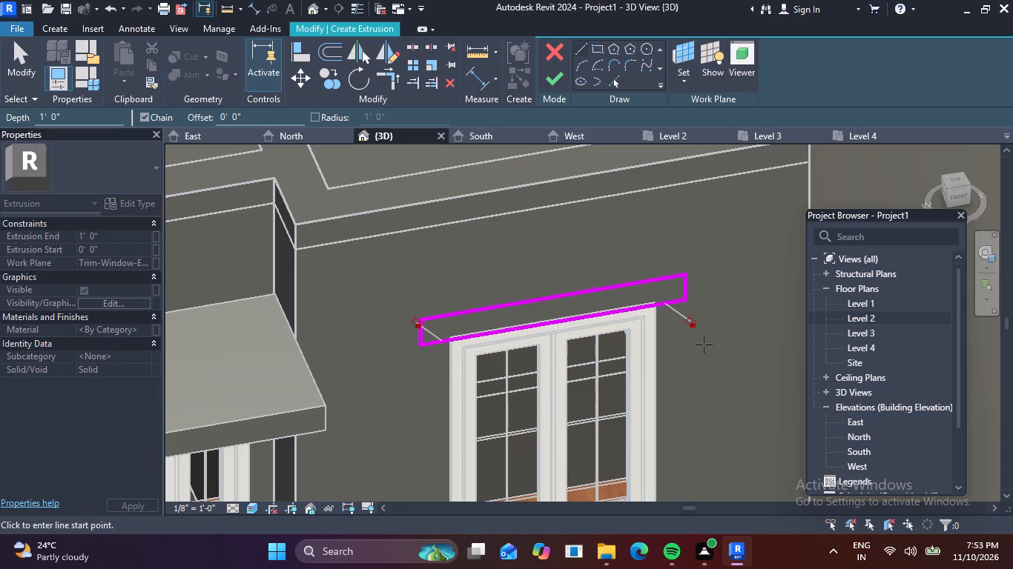
{"action": "left_click", "coordinate": [562, 83]}
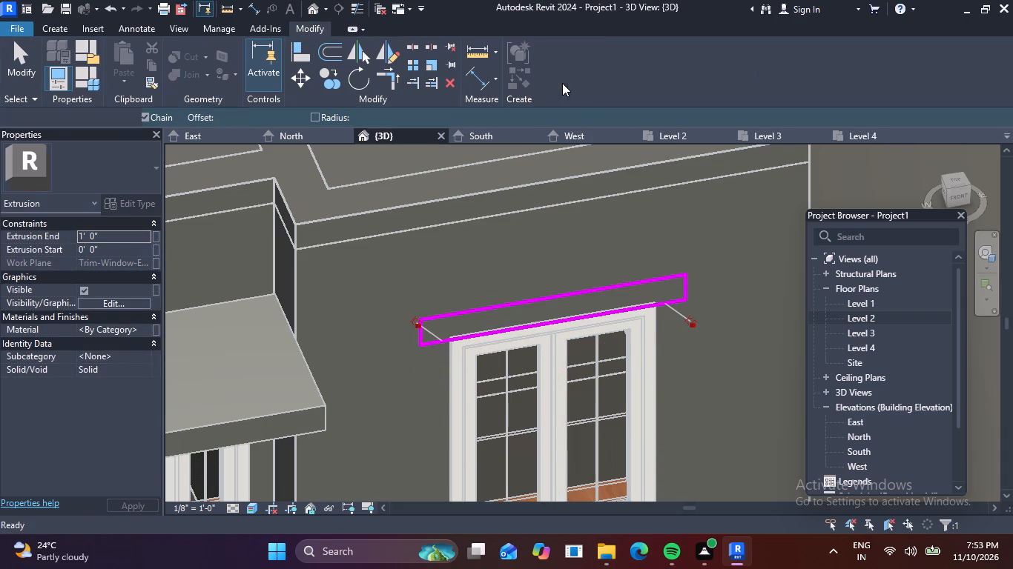
Set the extrusion end of this window's canopy to 3'.
{"action": "left_click", "coordinate": [113, 239]}
{"action": "key", "text": "BackSpace"}
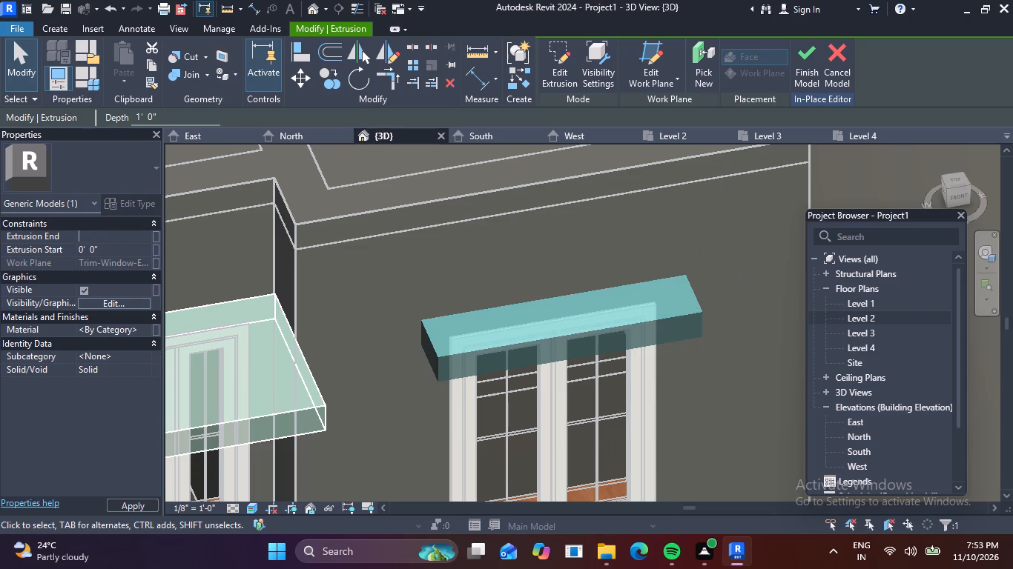
{"action": "type", "text": "3'"}
{"action": "key", "text": "Return"}
{"action": "scroll", "coordinate": [613, 262], "scroll_direction": "down", "scroll_amount": 4}
{"action": "key", "text": "Escape"}
Examine the canopies along the building's facades in the 3D view.
{"action": "scroll", "coordinate": [690, 282], "scroll_direction": "down", "scroll_amount": 3}
{"action": "middle_click_drag", "start_coordinate": [655, 313], "coordinate": [653, 313]}
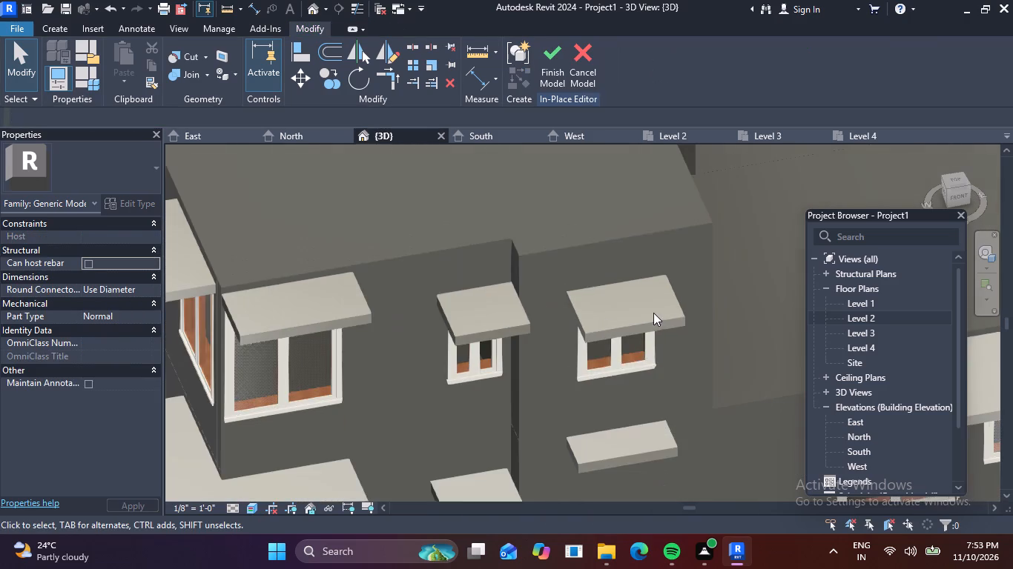
{"action": "middle_click_drag", "start_coordinate": [653, 313], "coordinate": [497, 219]}
{"action": "middle_click_drag", "start_coordinate": [690, 287], "coordinate": [661, 309], "text": "shift"}
{"action": "scroll", "coordinate": [682, 225], "scroll_direction": "down", "scroll_amount": 5}
{"action": "middle_click_drag", "start_coordinate": [710, 230], "coordinate": [639, 470]}
{"action": "scroll", "coordinate": [711, 234], "scroll_direction": "down", "scroll_amount": 1}
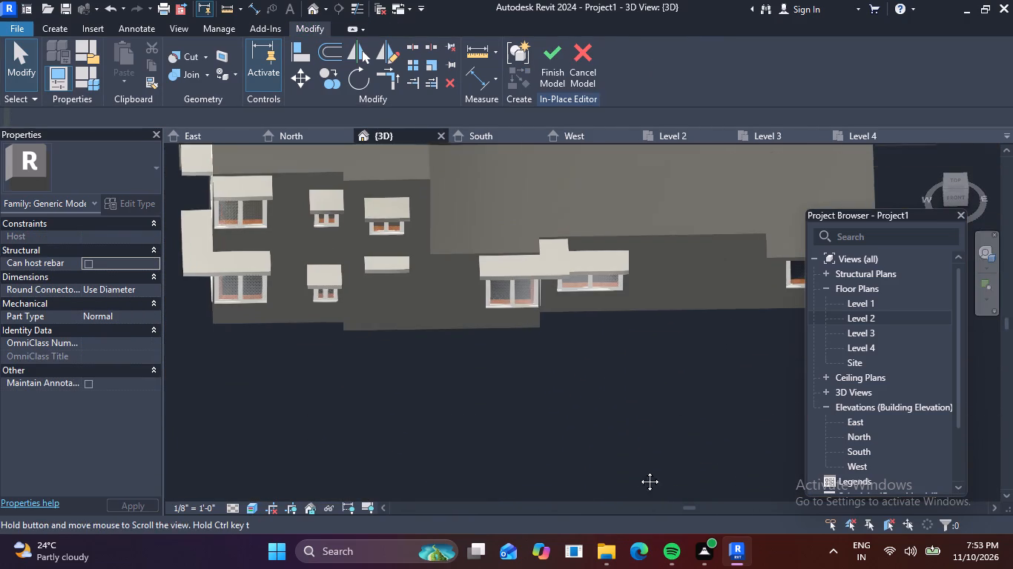
{"action": "middle_click_drag", "start_coordinate": [639, 470], "coordinate": [638, 470]}
{"action": "scroll", "coordinate": [656, 307], "scroll_direction": "down", "scroll_amount": 2}
{"action": "middle_click_drag", "start_coordinate": [673, 290], "coordinate": [646, 310], "text": "shift"}
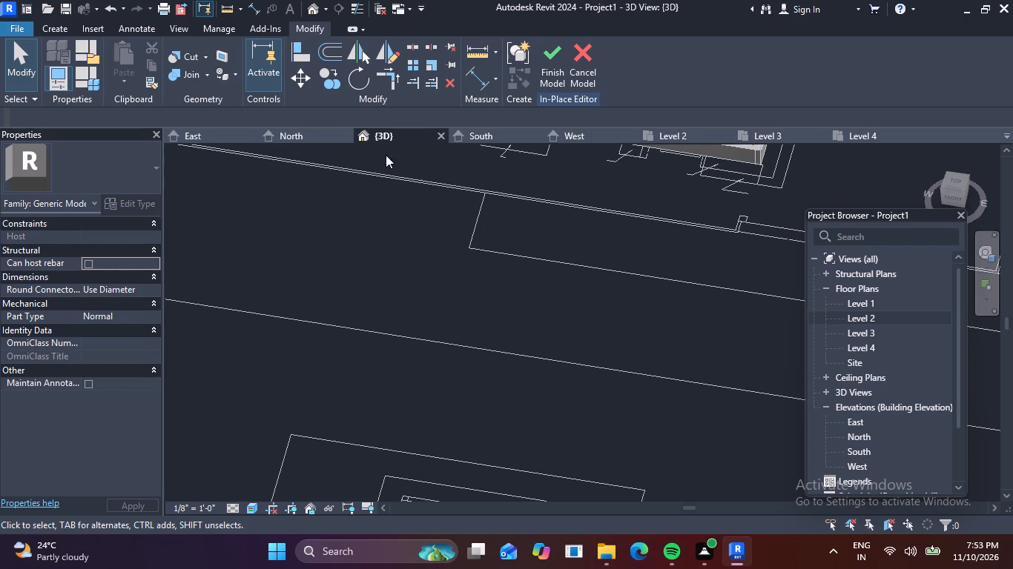
Switch to the North elevation and finish the in-place canopy model.
{"action": "left_click", "coordinate": [286, 134]}
{"action": "scroll", "coordinate": [471, 394], "scroll_direction": "down", "scroll_amount": 5}
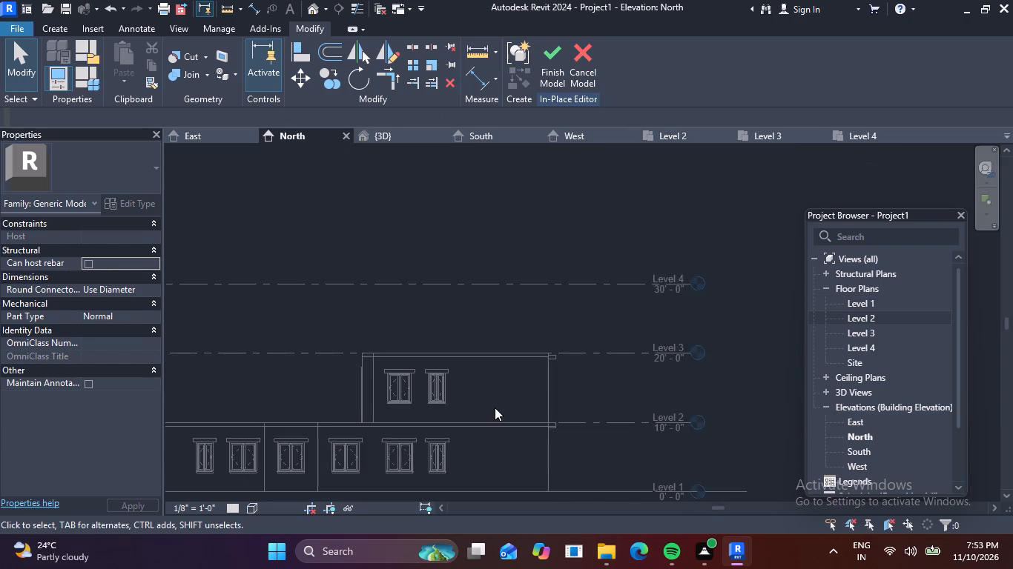
{"action": "scroll", "coordinate": [502, 408], "scroll_direction": "down", "scroll_amount": 4}
{"action": "middle_click_drag", "start_coordinate": [533, 388], "coordinate": [610, 311]}
{"action": "left_click", "coordinate": [551, 64]}
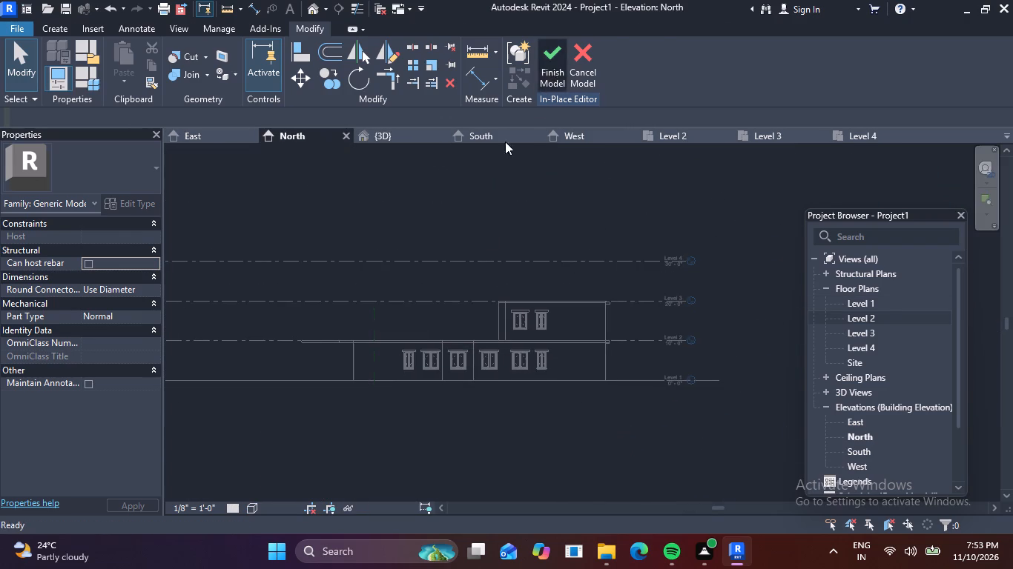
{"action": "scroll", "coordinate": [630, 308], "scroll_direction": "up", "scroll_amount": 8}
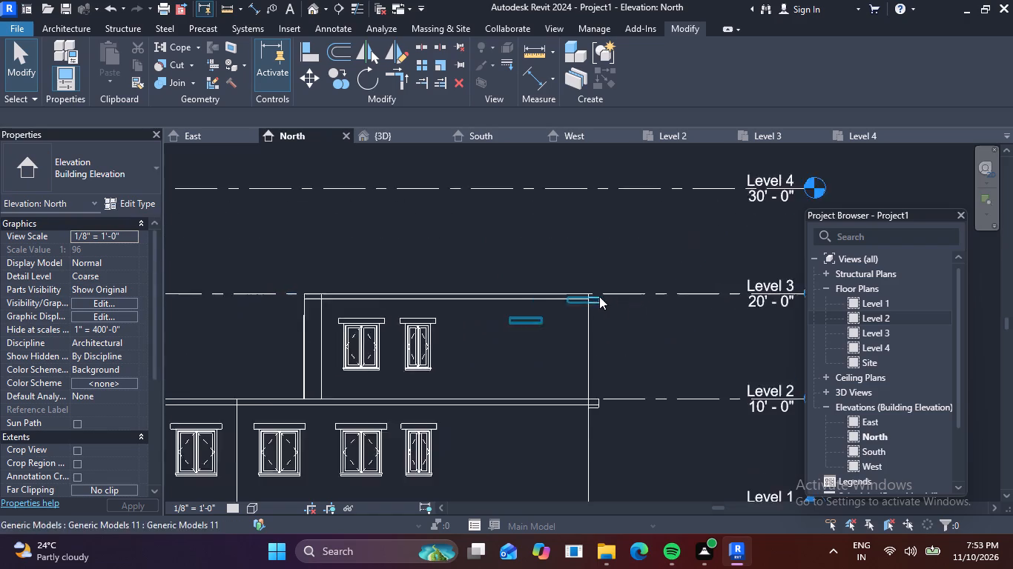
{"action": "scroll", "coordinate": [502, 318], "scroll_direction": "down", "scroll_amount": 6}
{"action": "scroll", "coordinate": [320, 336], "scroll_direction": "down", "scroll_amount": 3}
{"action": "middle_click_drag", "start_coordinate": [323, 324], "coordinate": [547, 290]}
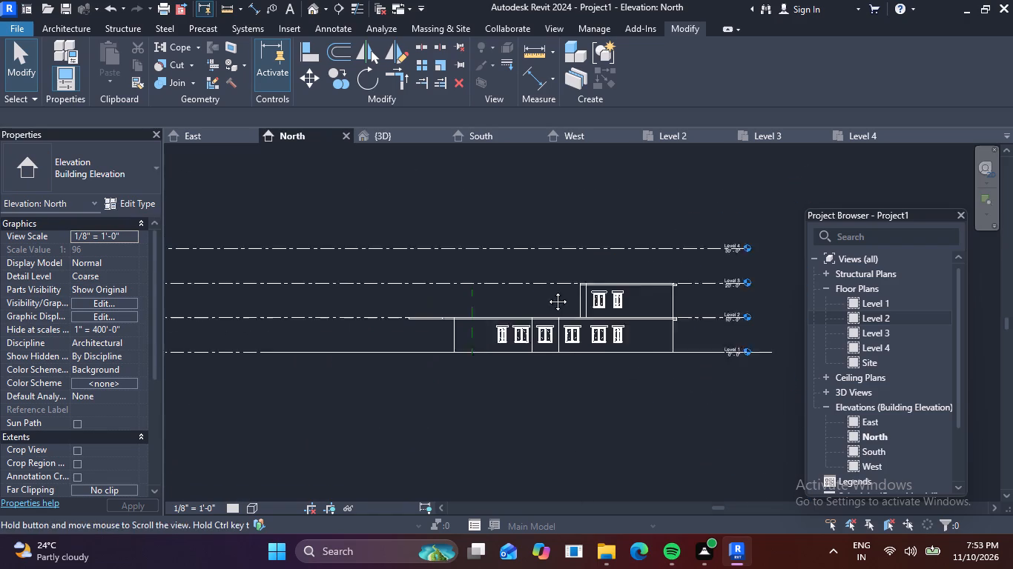
Place a new level 3'-6" above Level 4, at 33'-6", ending in line with the other level heads.
{"action": "middle_click_drag", "start_coordinate": [547, 290], "coordinate": [564, 293]}
{"action": "middle_click_drag", "start_coordinate": [238, 315], "coordinate": [627, 342]}
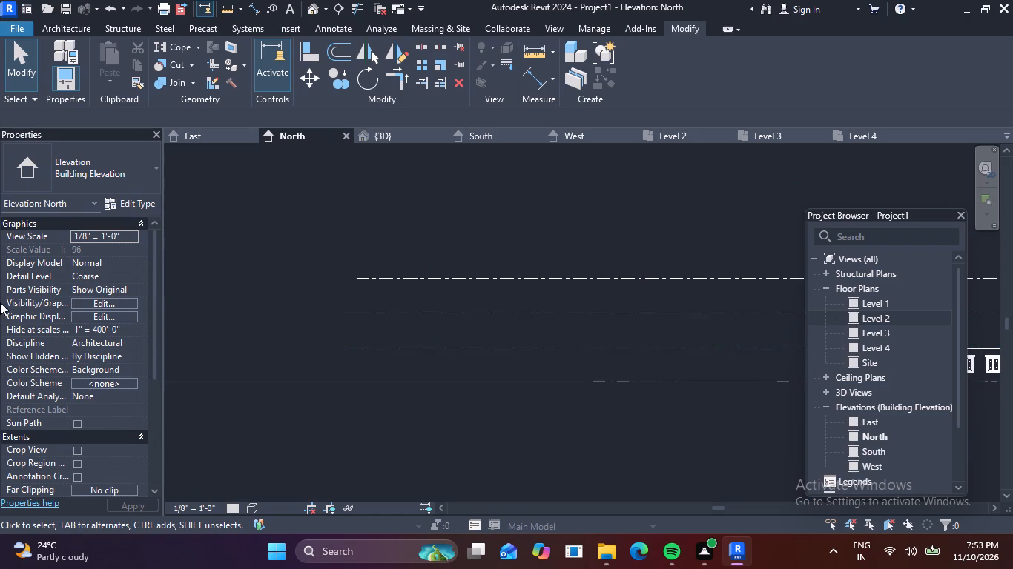
{"action": "left_click", "coordinate": [62, 27]}
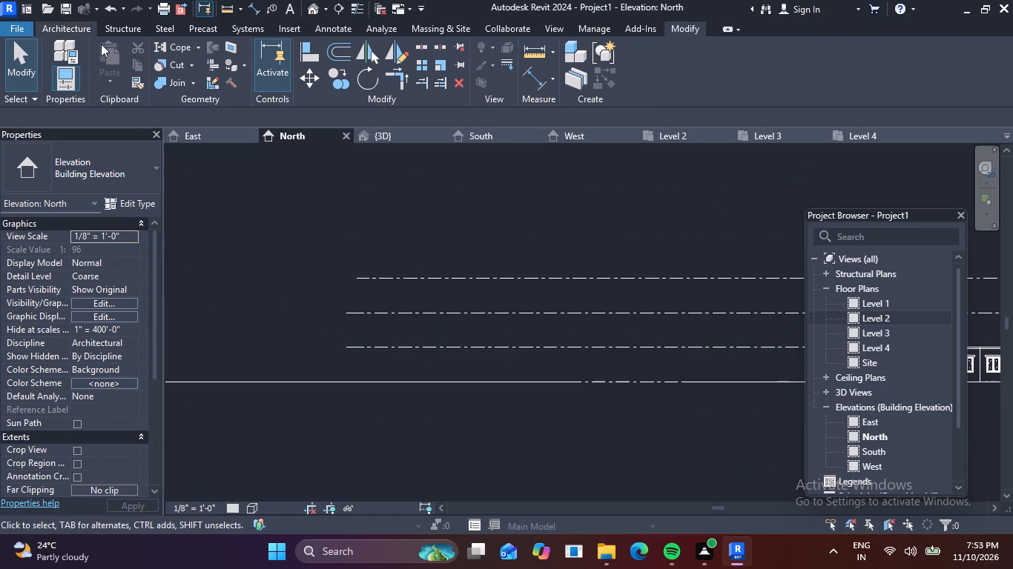
{"action": "left_click", "coordinate": [873, 52]}
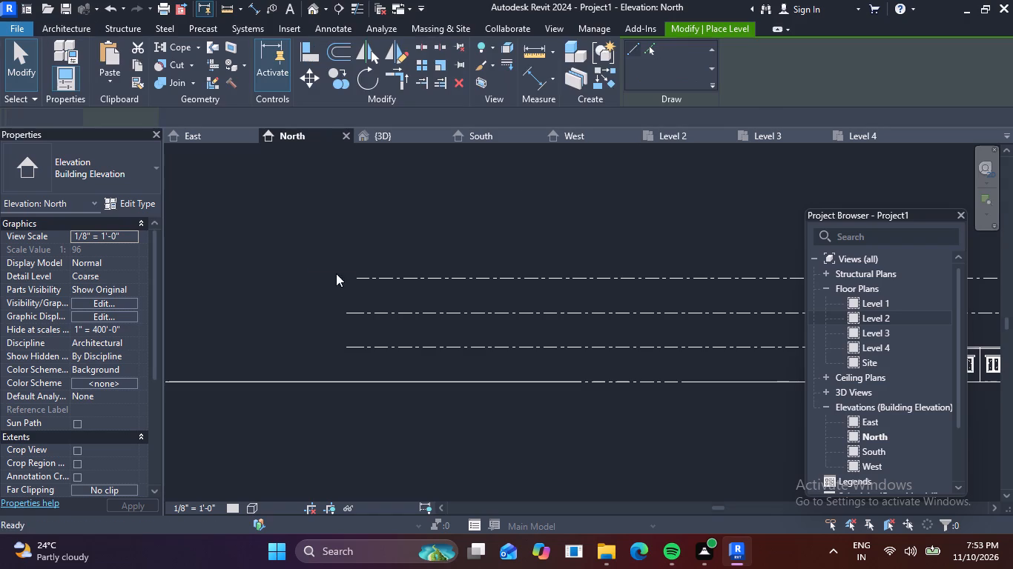
{"action": "scroll", "coordinate": [326, 295], "scroll_direction": "up", "scroll_amount": 3}
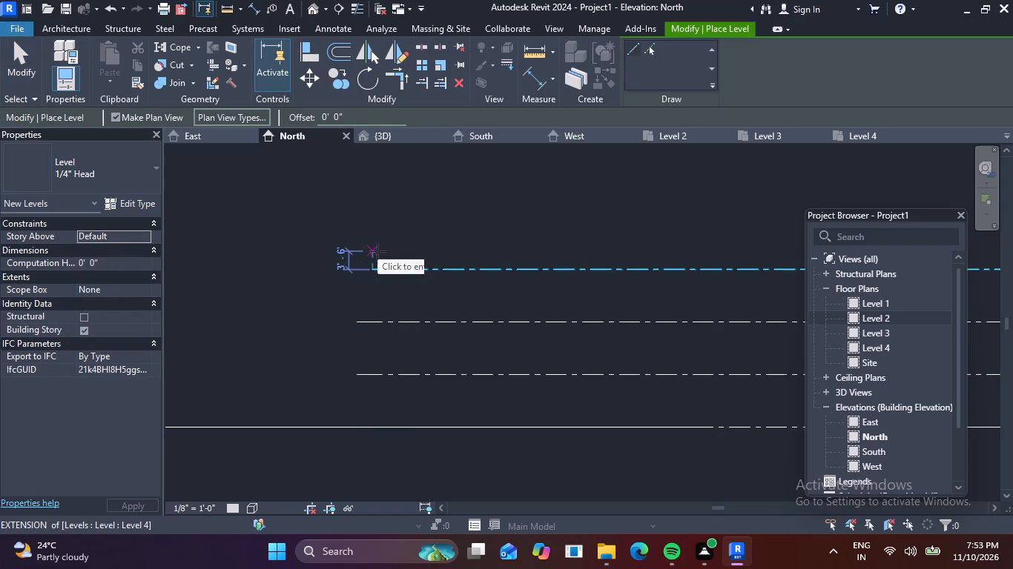
{"action": "left_click", "coordinate": [378, 251]}
{"action": "scroll", "coordinate": [613, 246], "scroll_direction": "down", "scroll_amount": 1}
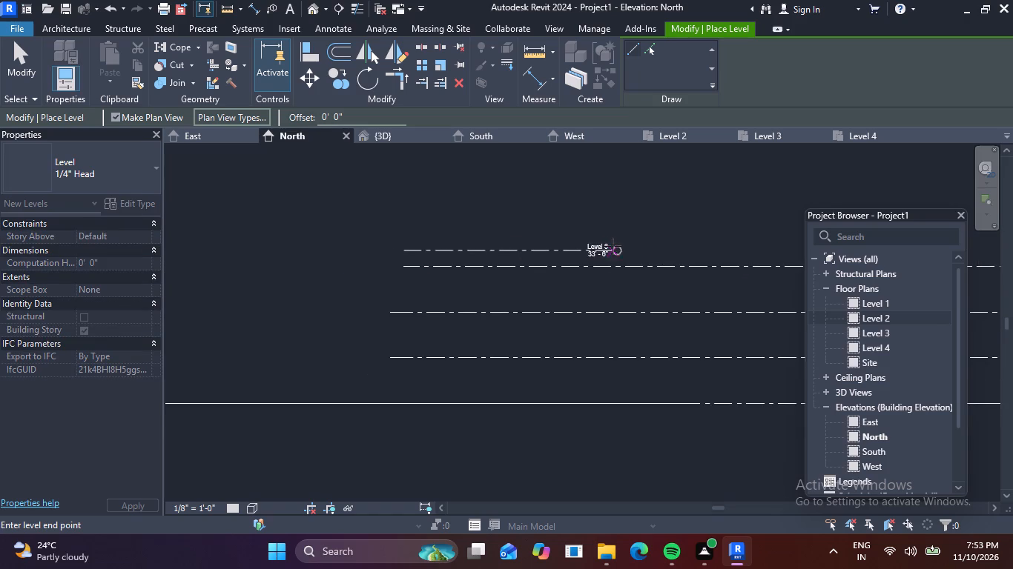
{"action": "middle_click_drag", "start_coordinate": [613, 246], "coordinate": [213, 255]}
{"action": "middle_click_drag", "start_coordinate": [601, 253], "coordinate": [231, 253]}
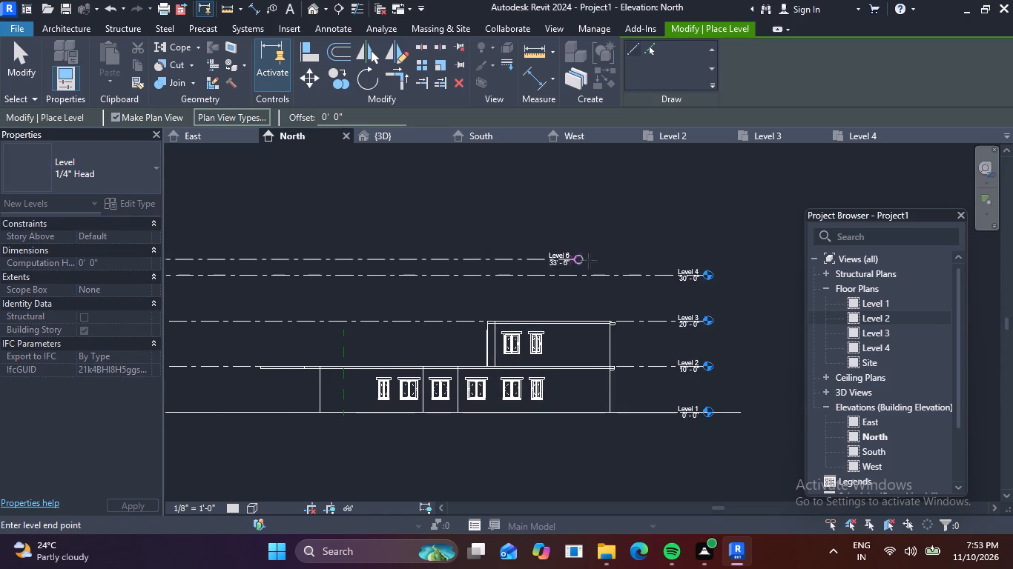
{"action": "scroll", "coordinate": [661, 260], "scroll_direction": "up", "scroll_amount": 1}
{"action": "left_click", "coordinate": [711, 252]}
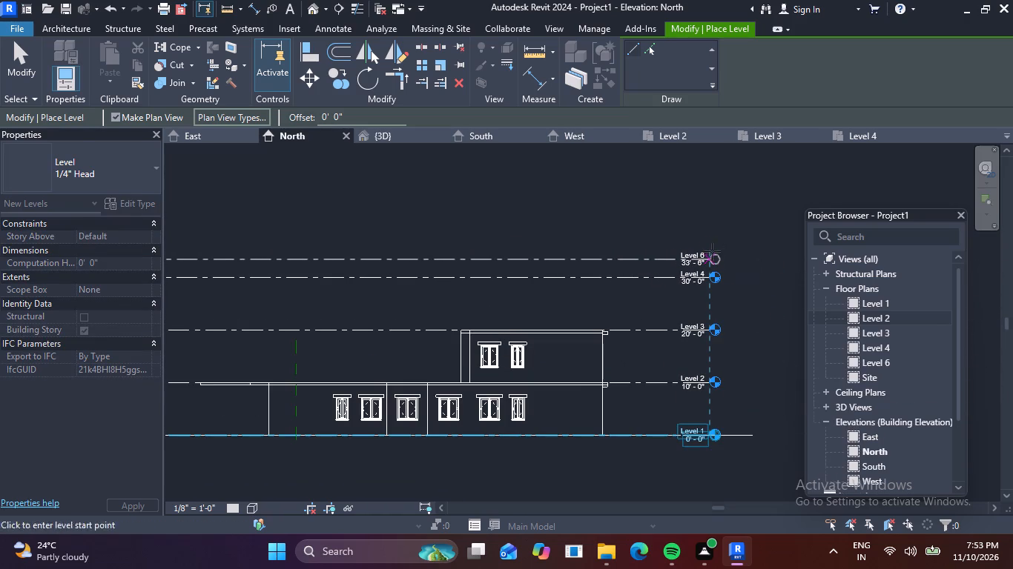
{"action": "key", "text": "Escape"}
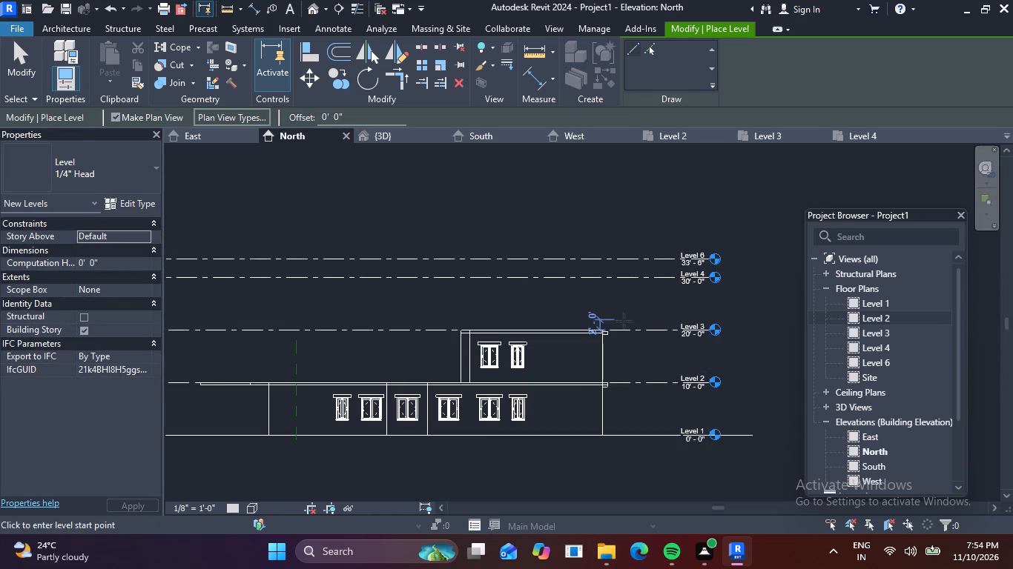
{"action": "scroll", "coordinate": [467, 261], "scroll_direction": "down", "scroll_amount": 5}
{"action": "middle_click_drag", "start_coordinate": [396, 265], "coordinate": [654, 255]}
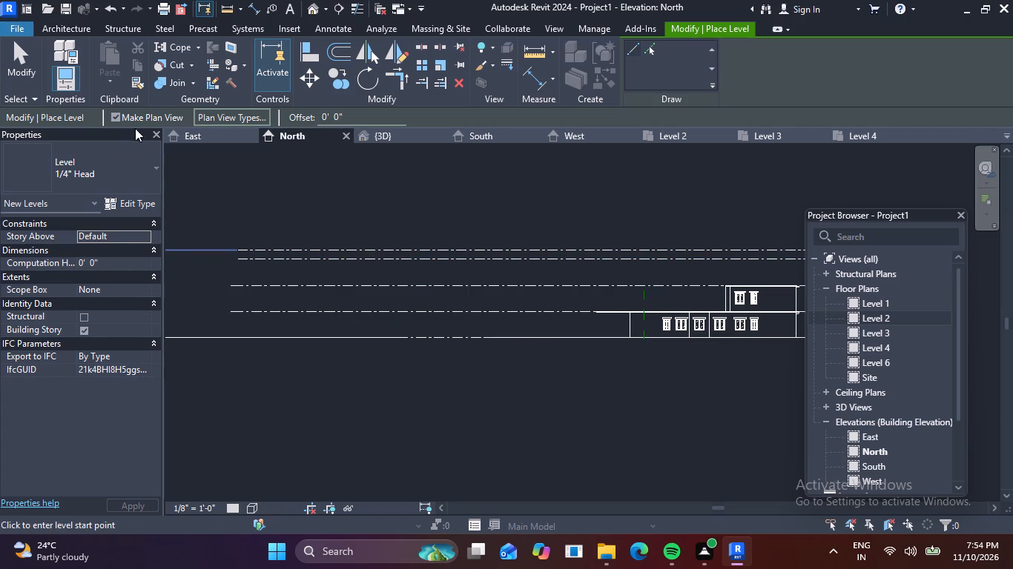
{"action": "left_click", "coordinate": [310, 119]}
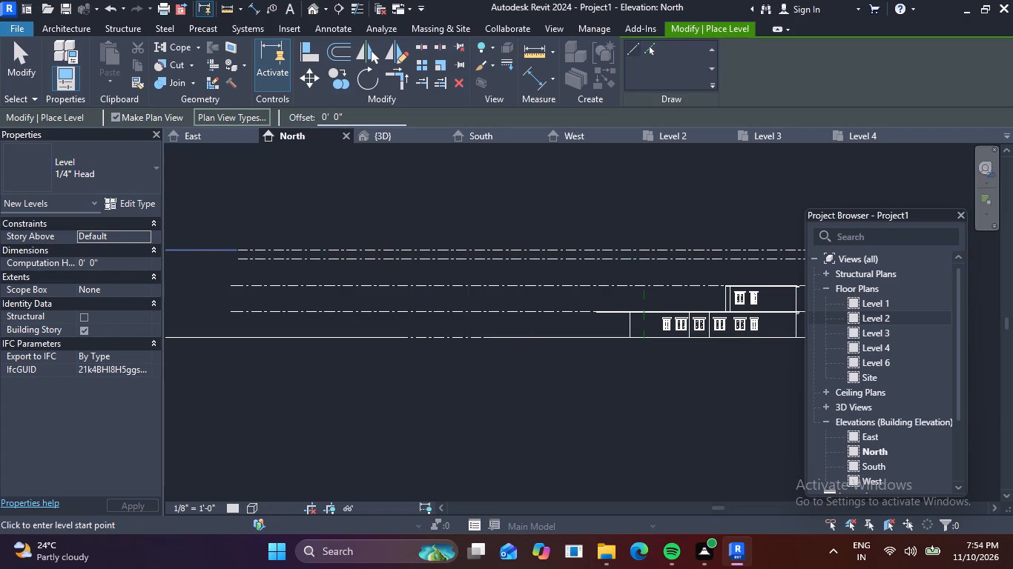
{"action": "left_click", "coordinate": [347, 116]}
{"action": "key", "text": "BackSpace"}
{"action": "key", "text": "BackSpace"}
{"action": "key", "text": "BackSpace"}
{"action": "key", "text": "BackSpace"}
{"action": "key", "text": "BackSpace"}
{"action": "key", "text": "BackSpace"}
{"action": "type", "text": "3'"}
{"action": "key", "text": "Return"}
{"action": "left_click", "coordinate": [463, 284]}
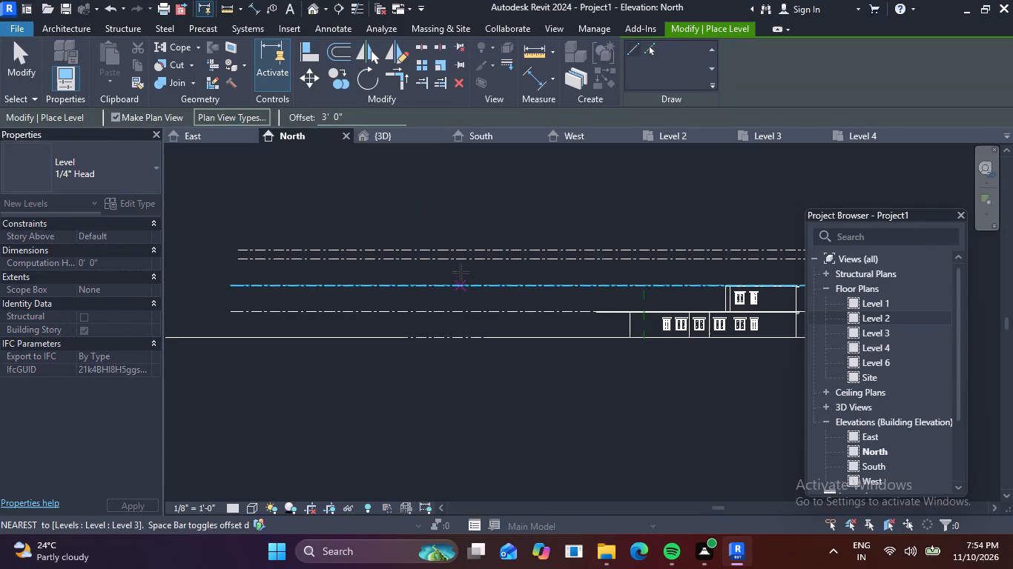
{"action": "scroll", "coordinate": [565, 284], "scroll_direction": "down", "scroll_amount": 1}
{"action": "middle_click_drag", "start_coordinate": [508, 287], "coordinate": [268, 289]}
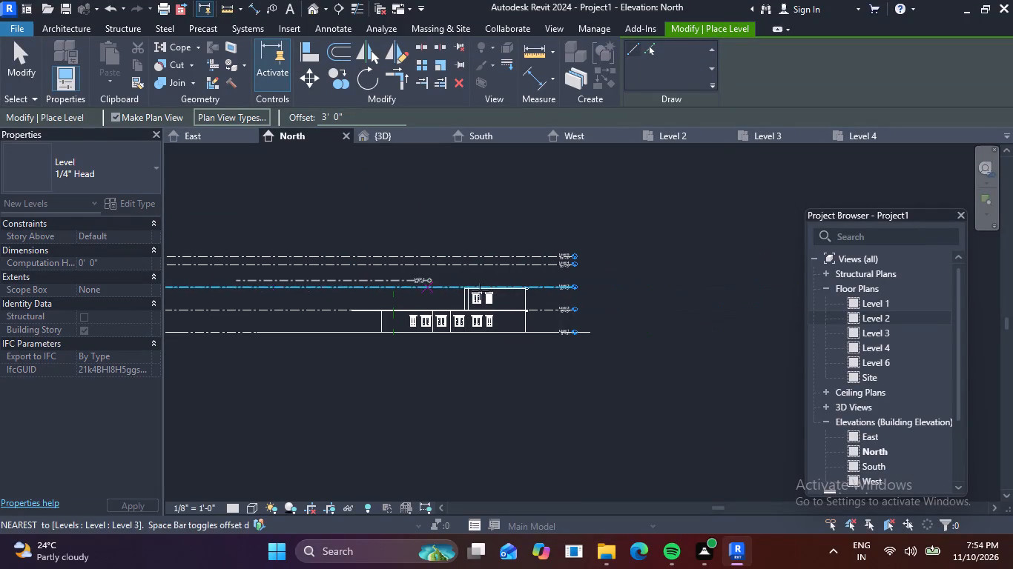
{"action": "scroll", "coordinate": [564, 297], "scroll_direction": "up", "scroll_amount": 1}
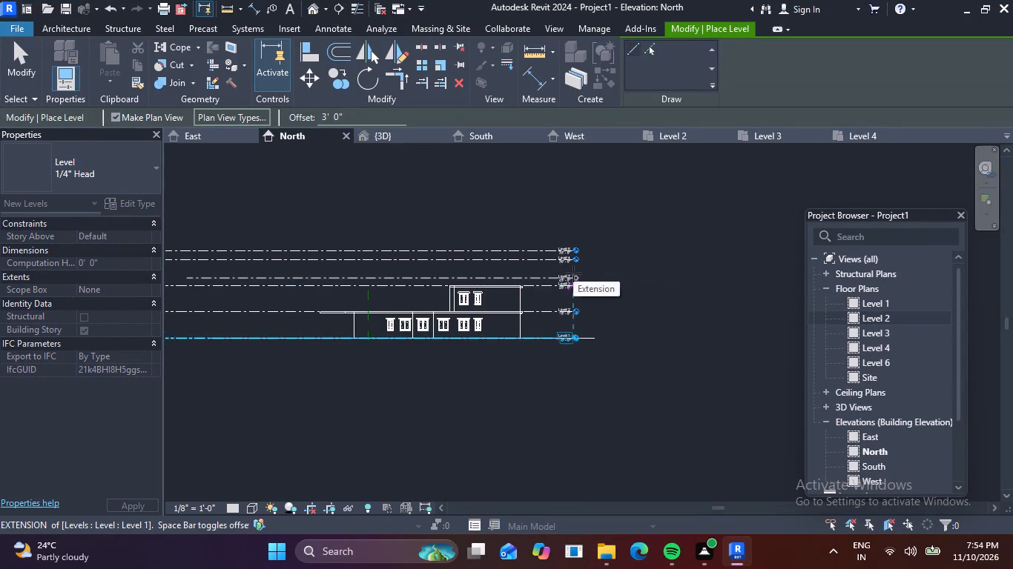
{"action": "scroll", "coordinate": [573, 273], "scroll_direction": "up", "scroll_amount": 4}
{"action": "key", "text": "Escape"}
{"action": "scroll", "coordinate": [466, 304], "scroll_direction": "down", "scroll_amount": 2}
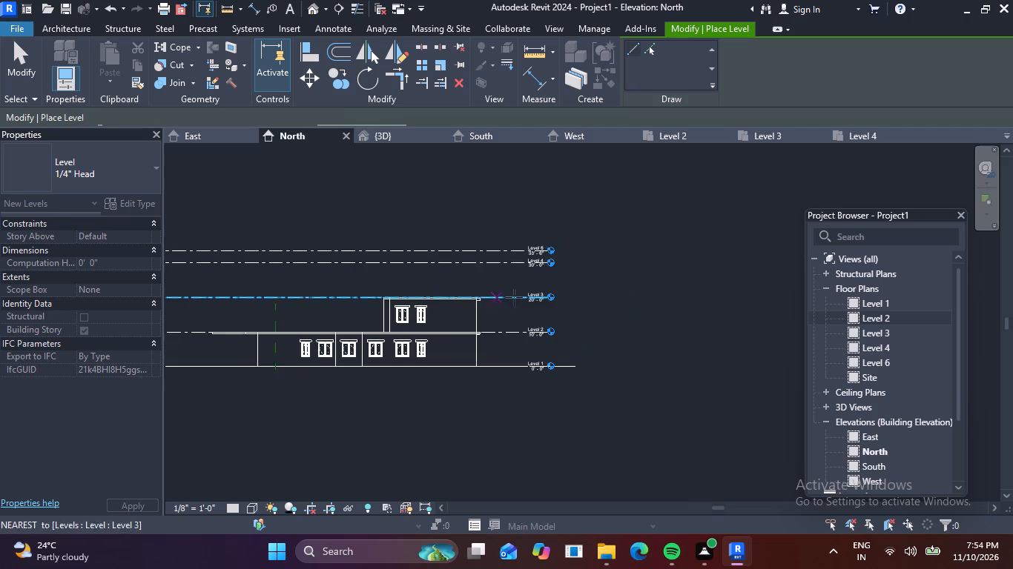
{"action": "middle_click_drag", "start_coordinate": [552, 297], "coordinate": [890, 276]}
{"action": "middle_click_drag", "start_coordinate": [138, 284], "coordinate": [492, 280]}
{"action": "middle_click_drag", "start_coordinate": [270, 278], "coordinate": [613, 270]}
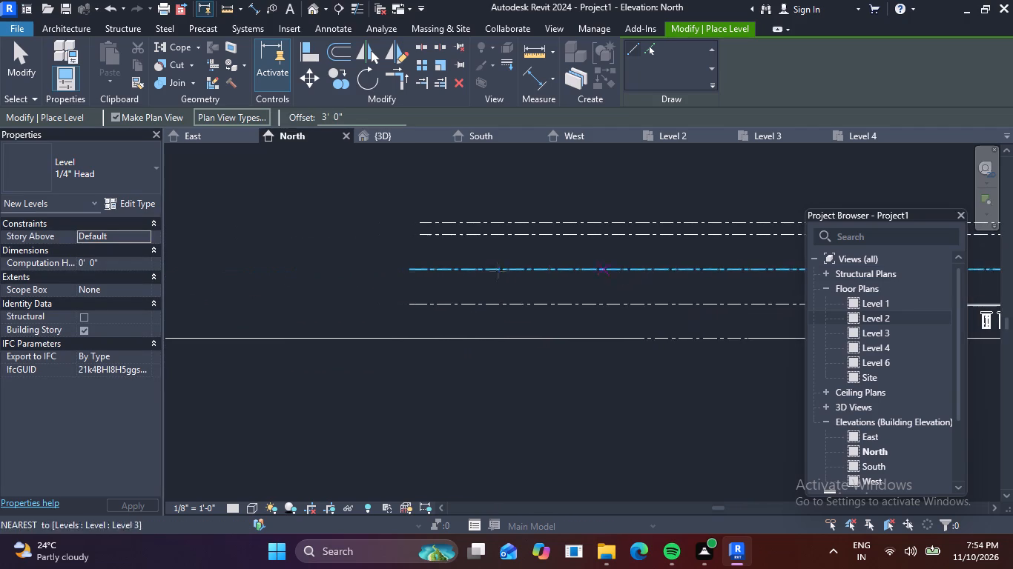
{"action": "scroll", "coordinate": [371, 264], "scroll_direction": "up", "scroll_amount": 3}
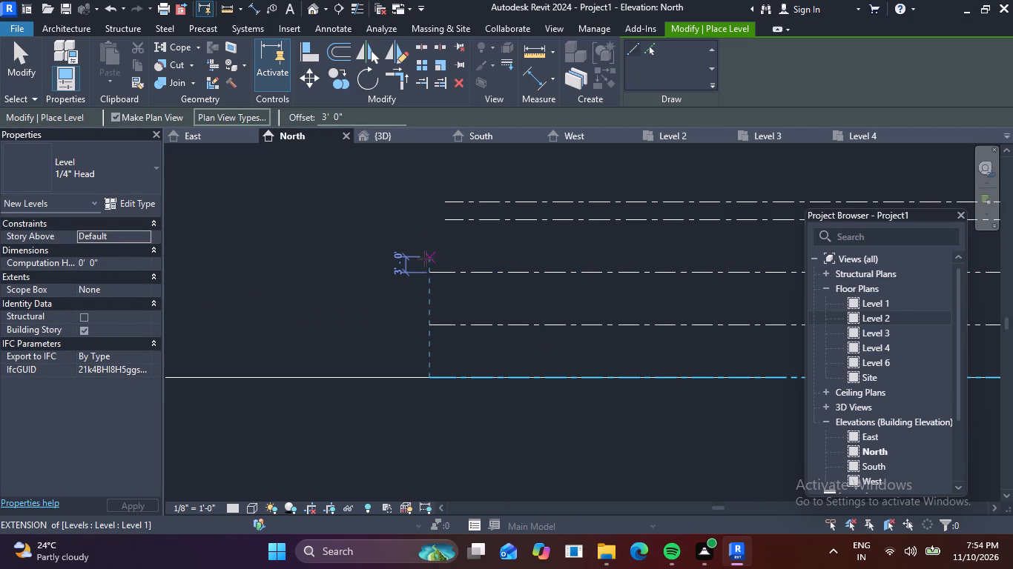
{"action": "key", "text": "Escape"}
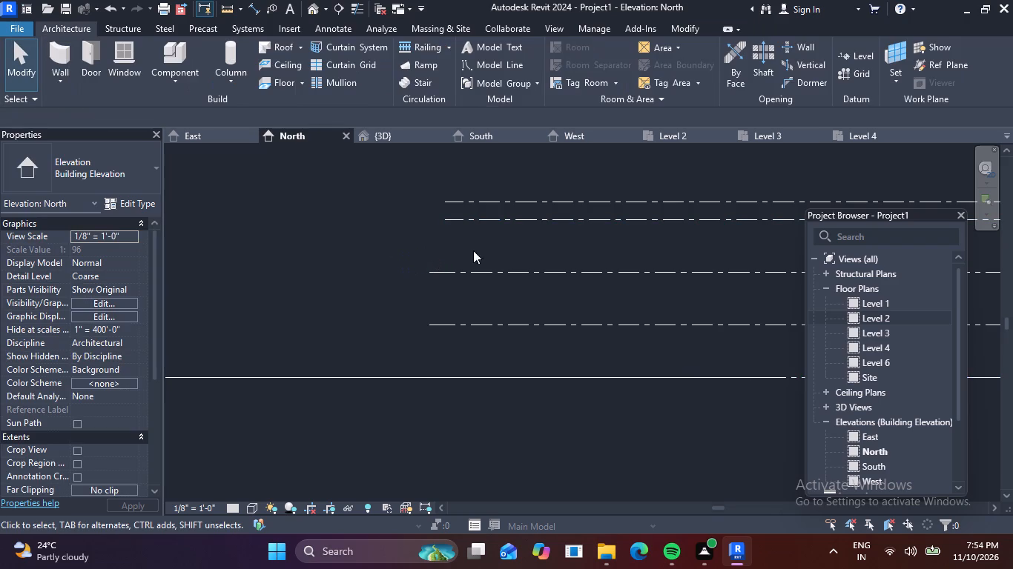
Place a new level 3' above Level 3, at 23'-0", ending in line with the other level heads.
{"action": "left_click", "coordinate": [857, 56]}
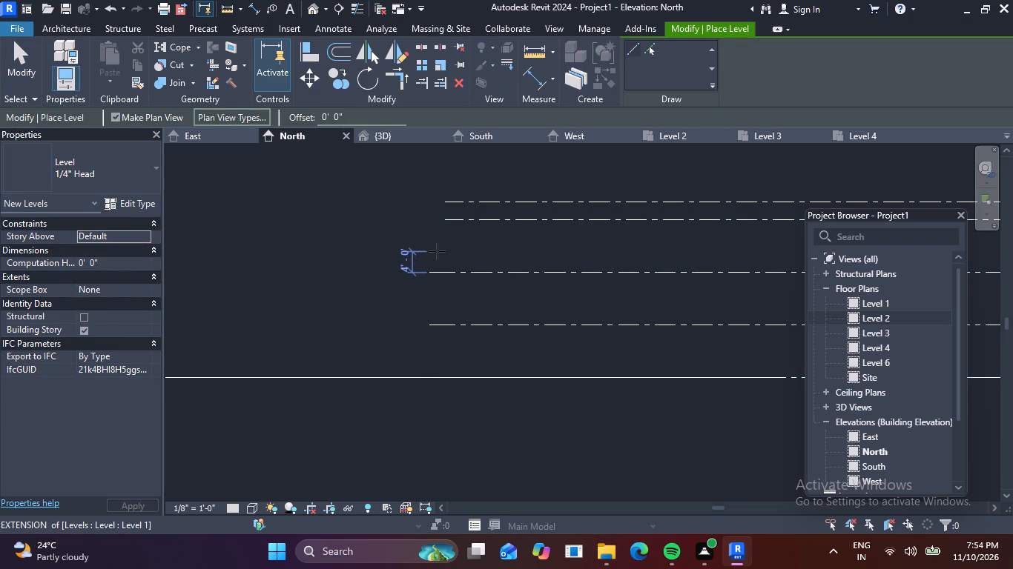
{"action": "left_click", "coordinate": [438, 256]}
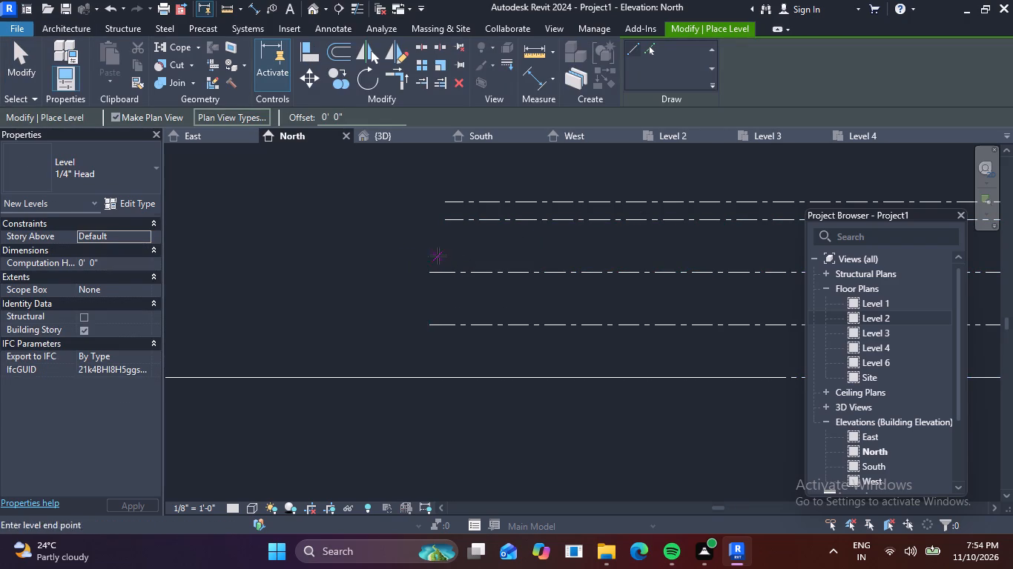
{"action": "scroll", "coordinate": [577, 256], "scroll_direction": "down", "scroll_amount": 1}
{"action": "middle_click_drag", "start_coordinate": [577, 256], "coordinate": [304, 254]}
{"action": "middle_click_drag", "start_coordinate": [577, 257], "coordinate": [340, 247]}
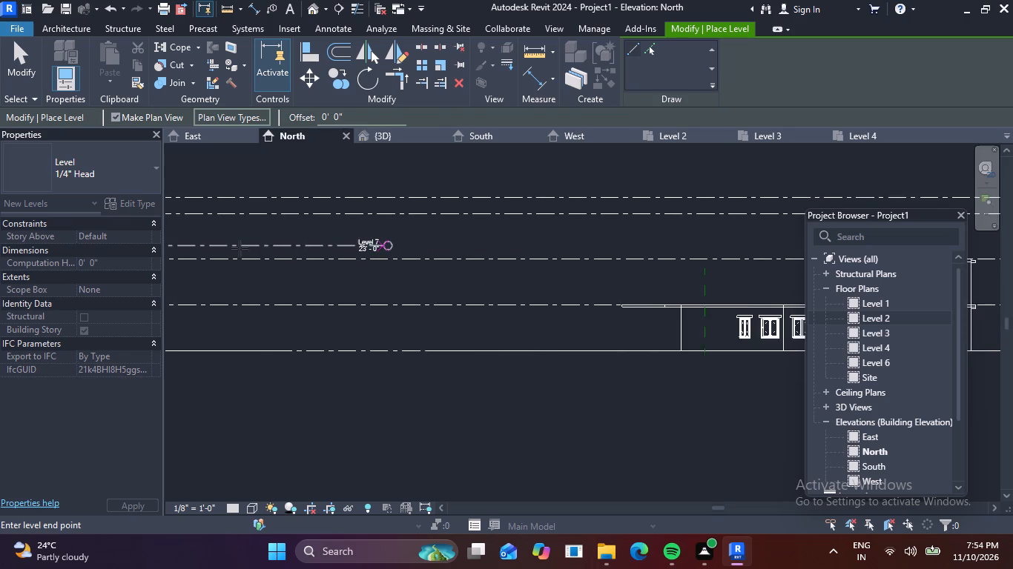
{"action": "middle_click_drag", "start_coordinate": [705, 250], "coordinate": [386, 247]}
{"action": "scroll", "coordinate": [636, 241], "scroll_direction": "up", "scroll_amount": 3}
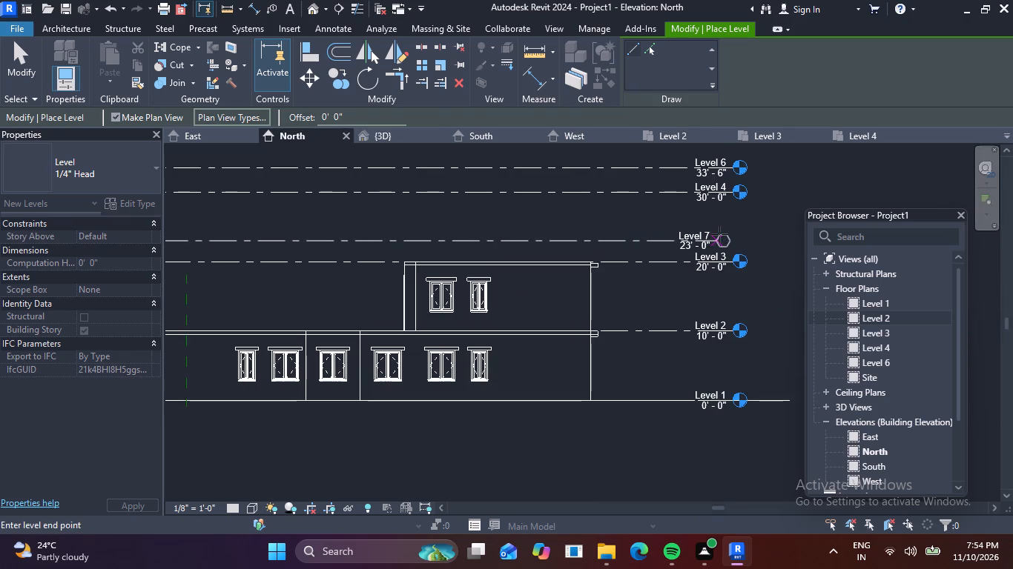
{"action": "left_click", "coordinate": [727, 233]}
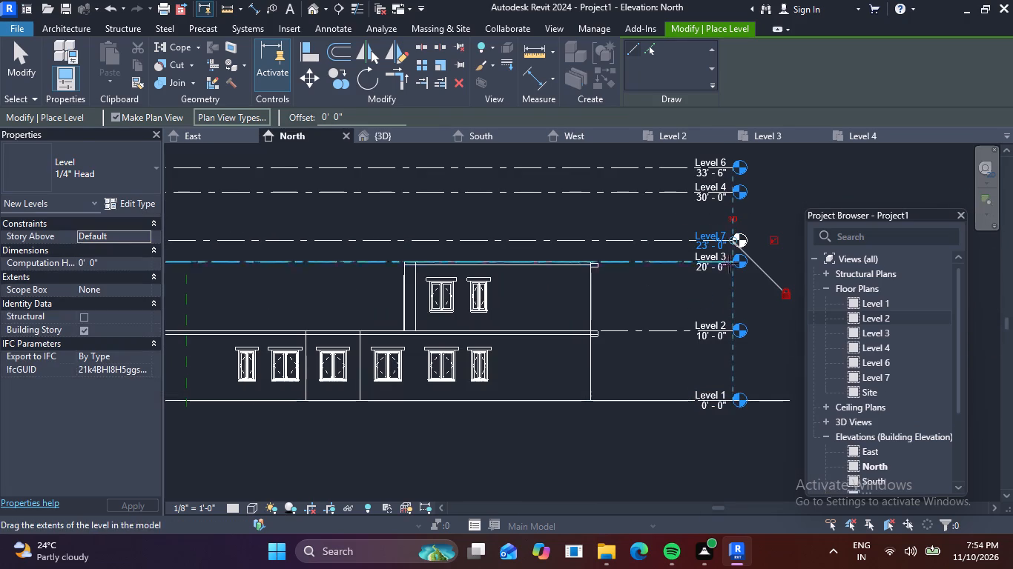
{"action": "key", "text": "Escape"}
{"action": "key", "text": "Escape"}
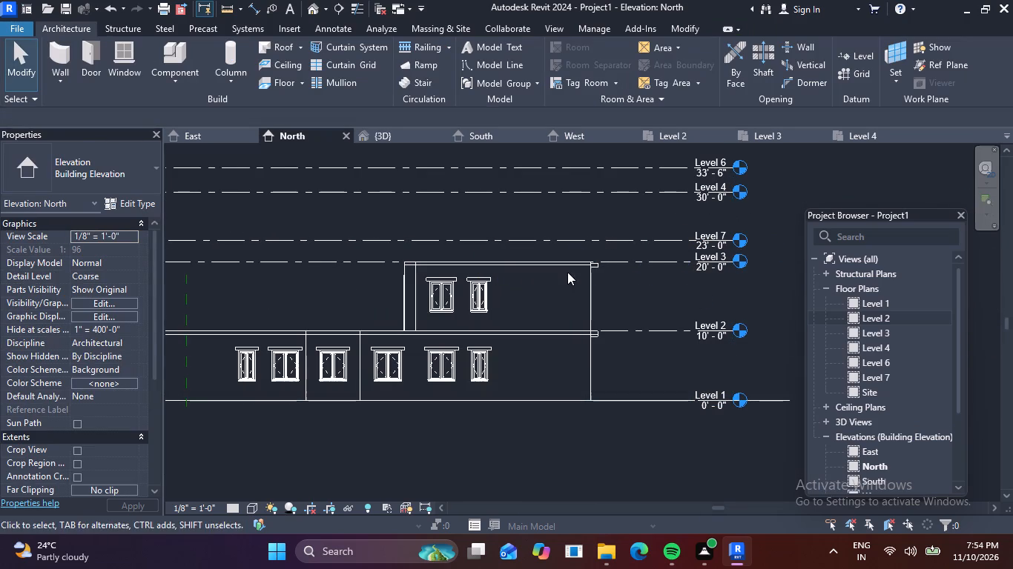
In the Level 2 floor plan, draw wall 9" segments from the toilet's corner along the stepped north edge of the open terrace.
{"action": "scroll", "coordinate": [573, 271], "scroll_direction": "down", "scroll_amount": 6}
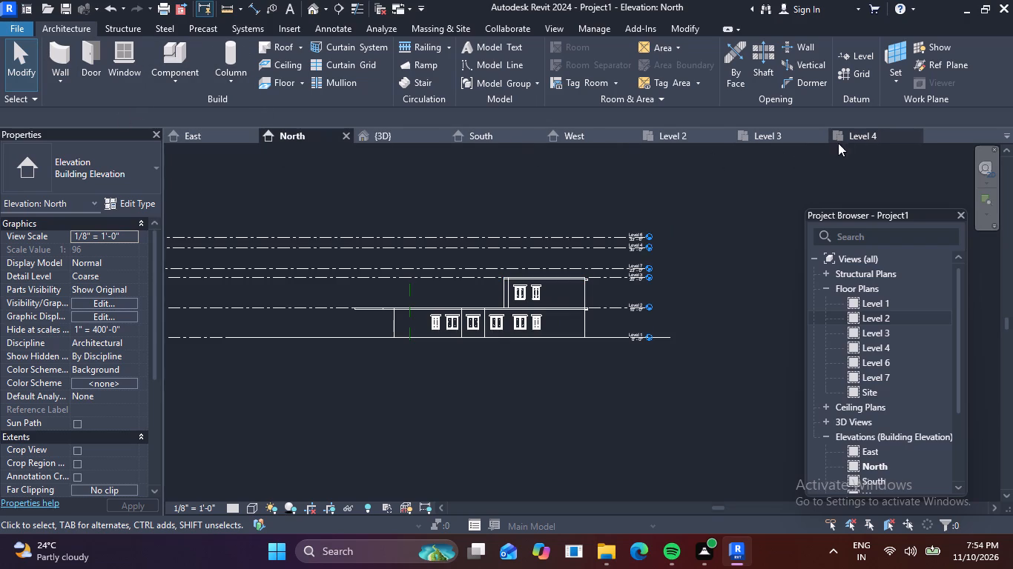
{"action": "left_click", "coordinate": [768, 139]}
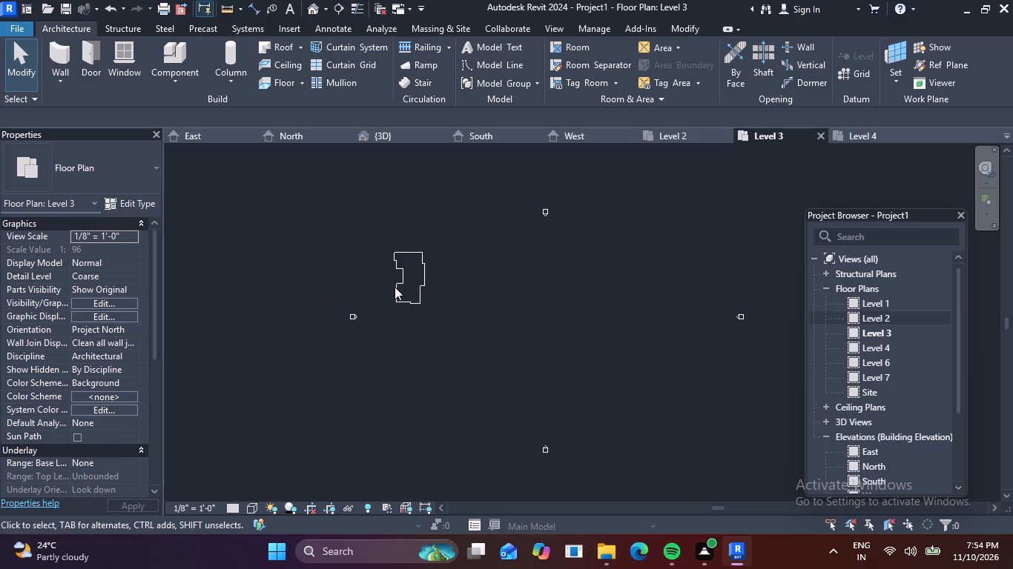
{"action": "left_click", "coordinate": [689, 138]}
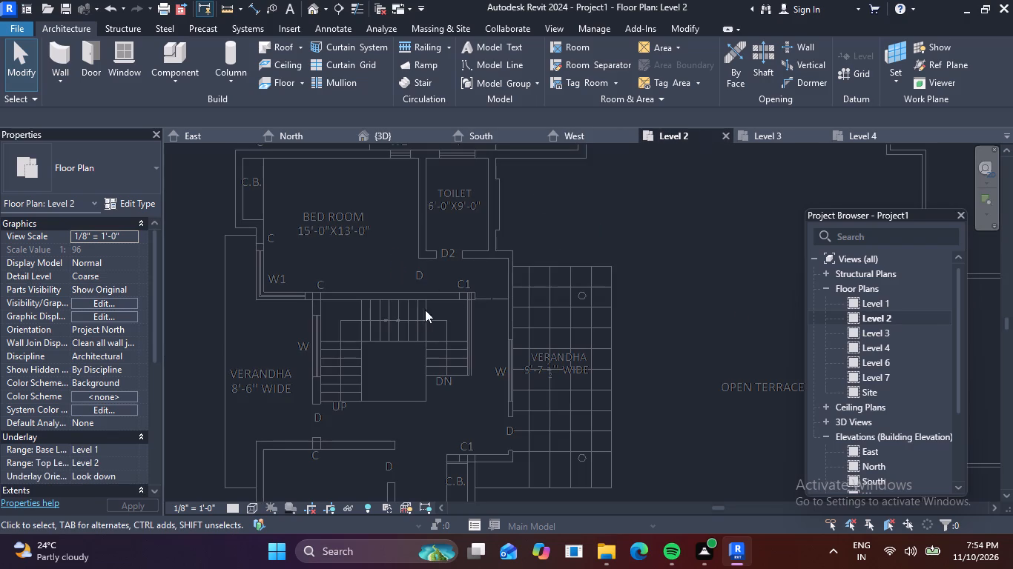
{"action": "scroll", "coordinate": [584, 258], "scroll_direction": "down", "scroll_amount": 4}
{"action": "middle_click_drag", "start_coordinate": [592, 264], "coordinate": [475, 285]}
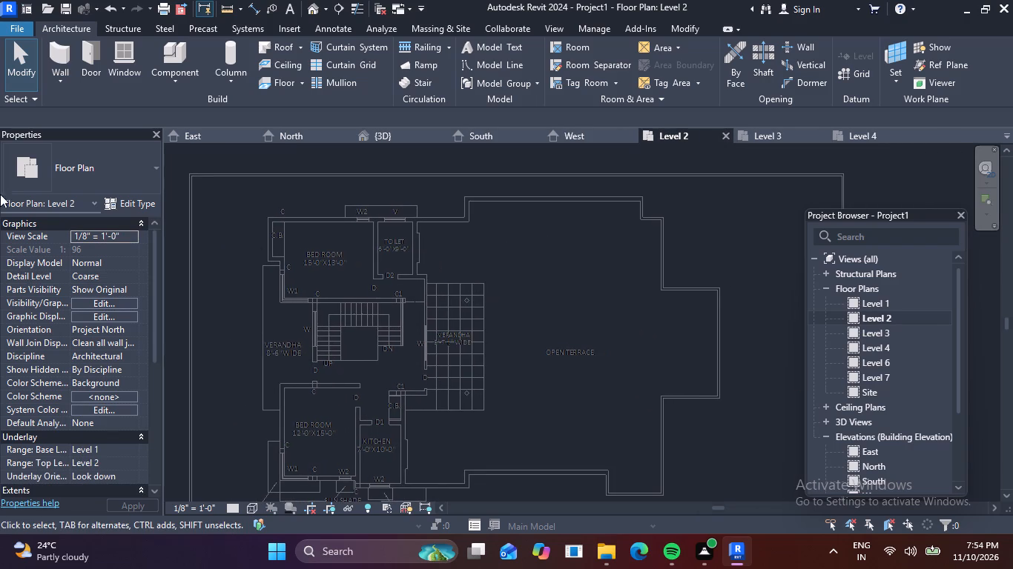
{"action": "left_click", "coordinate": [73, 62]}
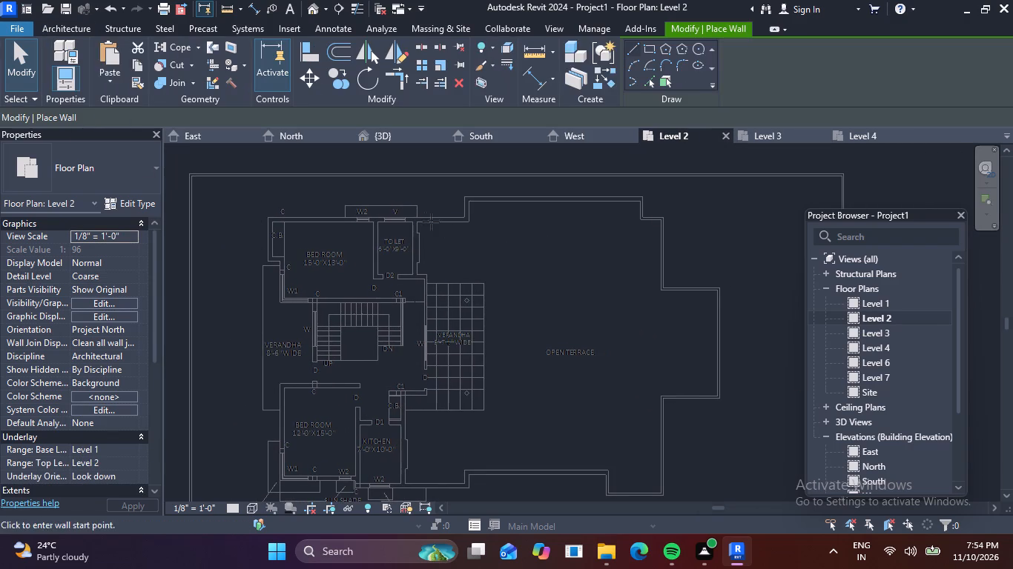
{"action": "scroll", "coordinate": [412, 215], "scroll_direction": "up", "scroll_amount": 3}
{"action": "left_click", "coordinate": [420, 220]}
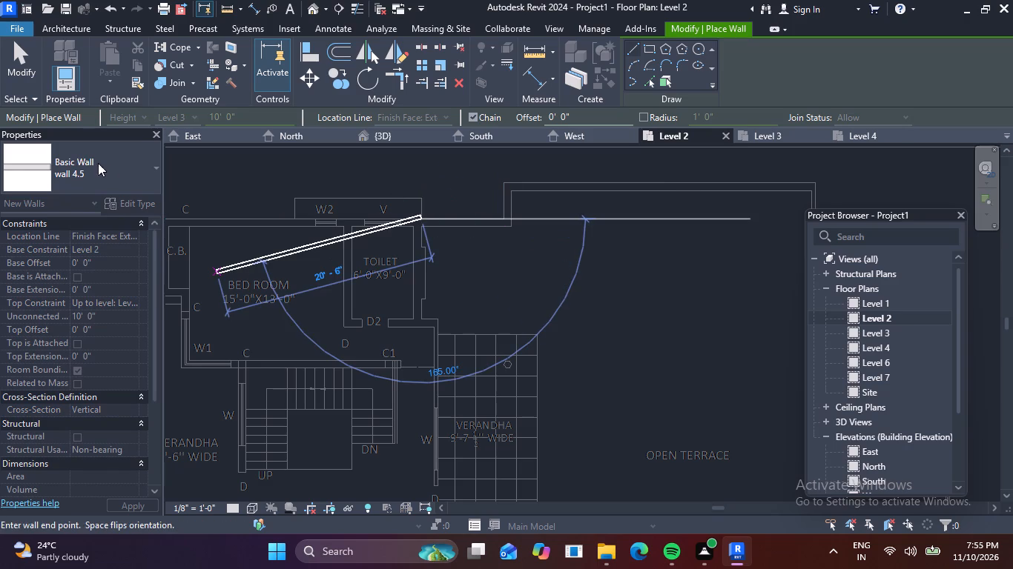
{"action": "key", "text": "Escape"}
{"action": "left_click", "coordinate": [157, 171]}
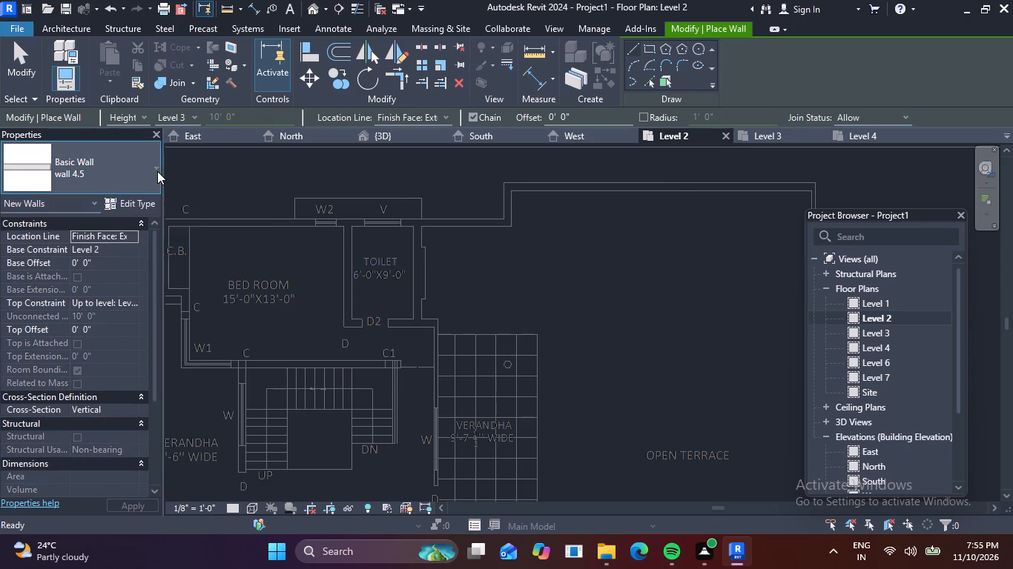
{"action": "left_click", "coordinate": [95, 264]}
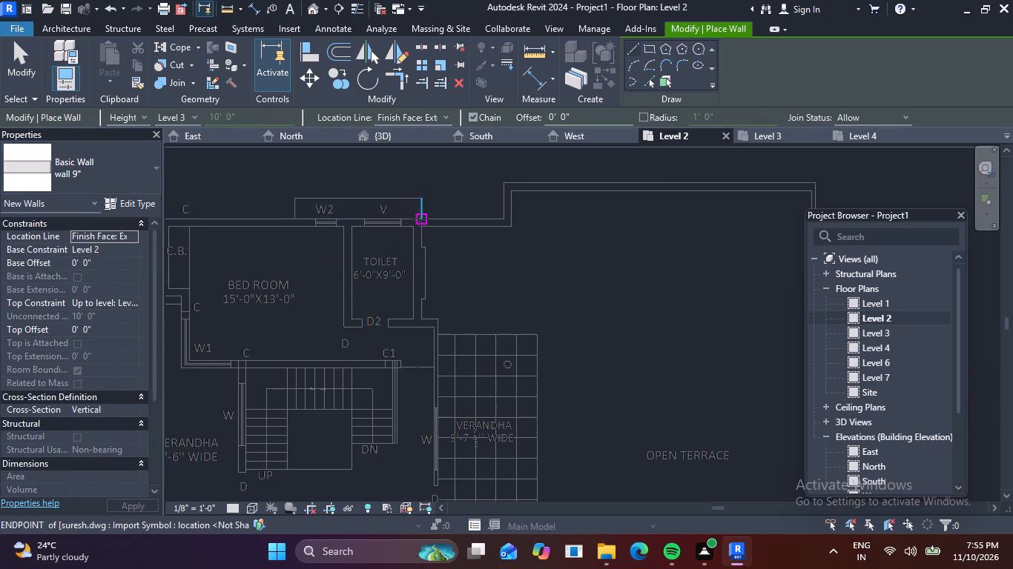
{"action": "left_click", "coordinate": [418, 220]}
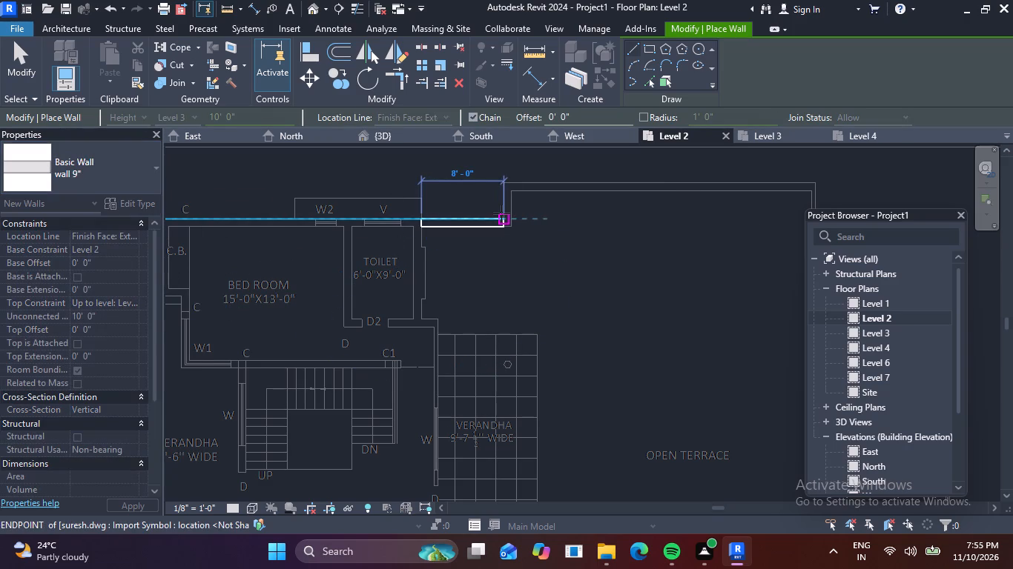
{"action": "left_click", "coordinate": [501, 213]}
{"action": "left_click", "coordinate": [506, 179]}
{"action": "middle_click_drag", "start_coordinate": [407, 196], "coordinate": [300, 199]}
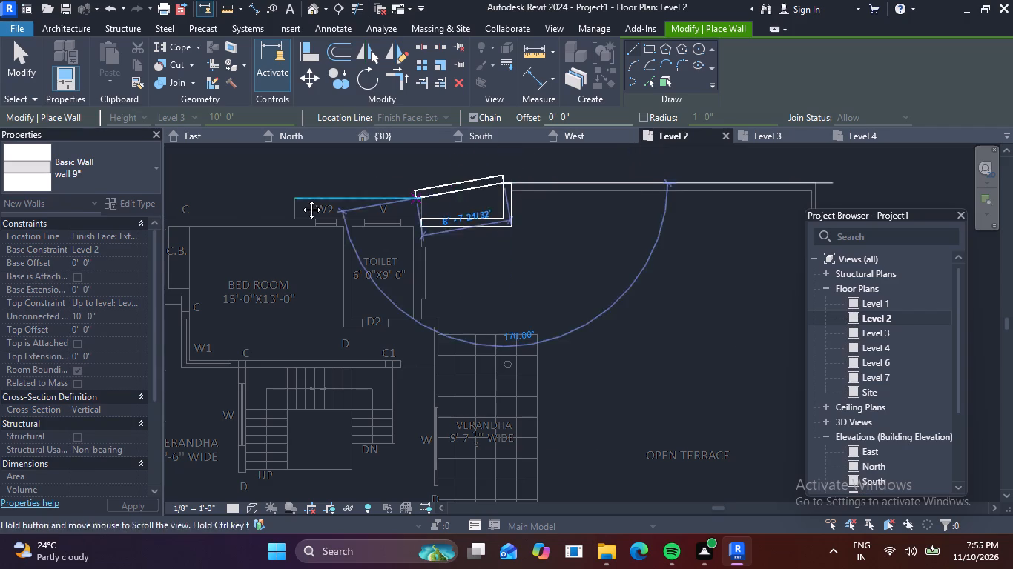
{"action": "middle_click_drag", "start_coordinate": [300, 199], "coordinate": [292, 198]}
{"action": "left_click", "coordinate": [699, 188]}
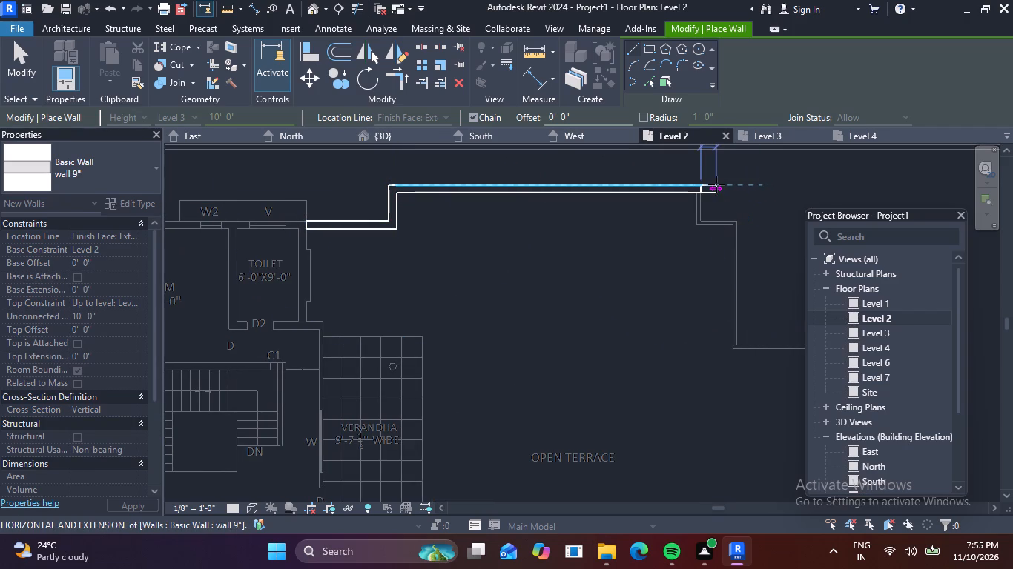
{"action": "scroll", "coordinate": [605, 261], "scroll_direction": "down", "scroll_amount": 1}
{"action": "middle_click_drag", "start_coordinate": [604, 261], "coordinate": [356, 244]}
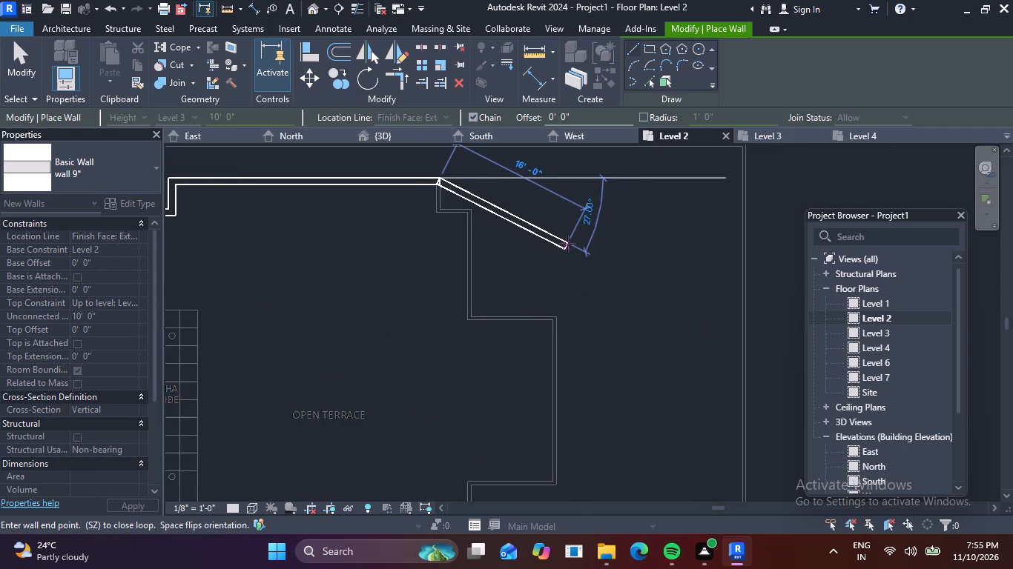
{"action": "key", "text": "Escape"}
Draw wall 9" segments from the kitchen's outer corner along the stepped south edge of the open terrace.
{"action": "scroll", "coordinate": [518, 283], "scroll_direction": "down", "scroll_amount": 4}
{"action": "middle_click_drag", "start_coordinate": [494, 334], "coordinate": [590, 216]}
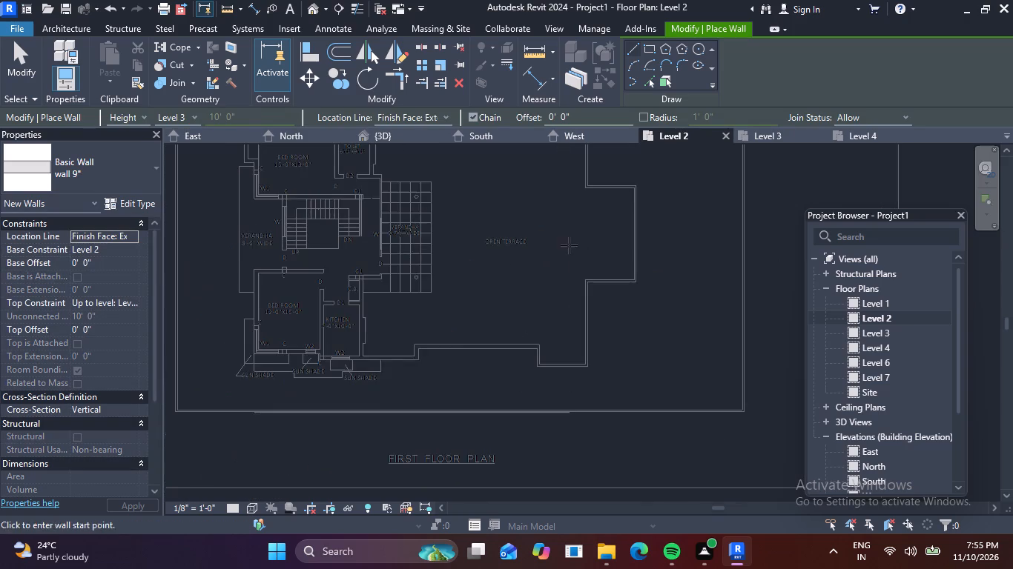
{"action": "scroll", "coordinate": [329, 376], "scroll_direction": "up", "scroll_amount": 6}
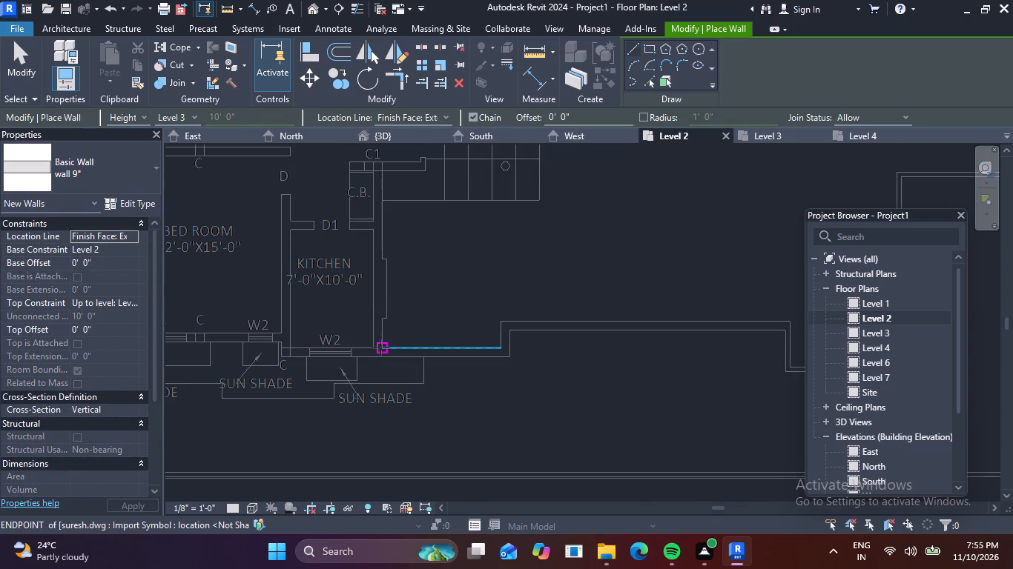
{"action": "left_click", "coordinate": [380, 347]}
{"action": "left_click", "coordinate": [501, 341]}
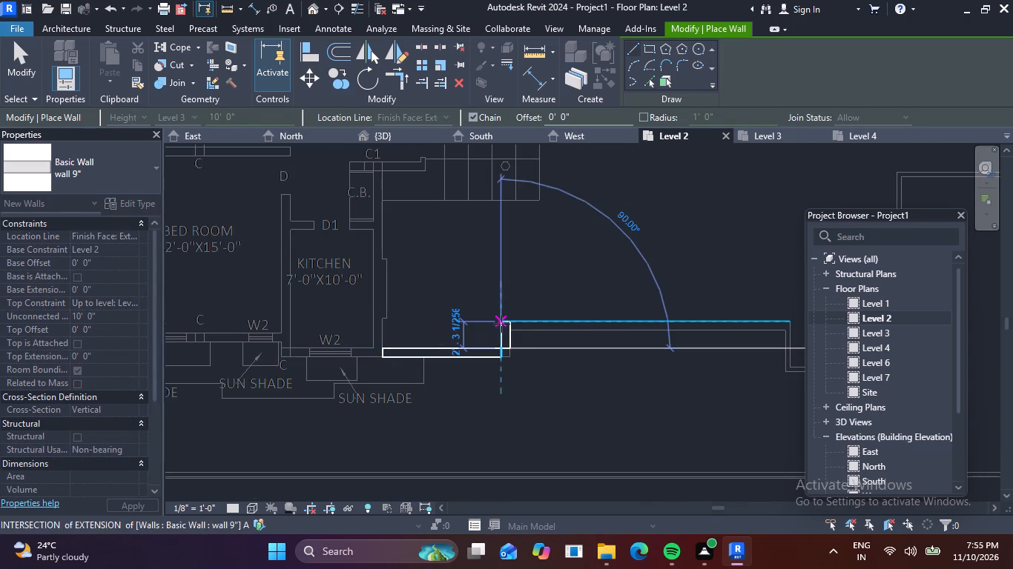
{"action": "left_click", "coordinate": [501, 323]}
{"action": "middle_click_drag", "start_coordinate": [639, 309], "coordinate": [316, 315]}
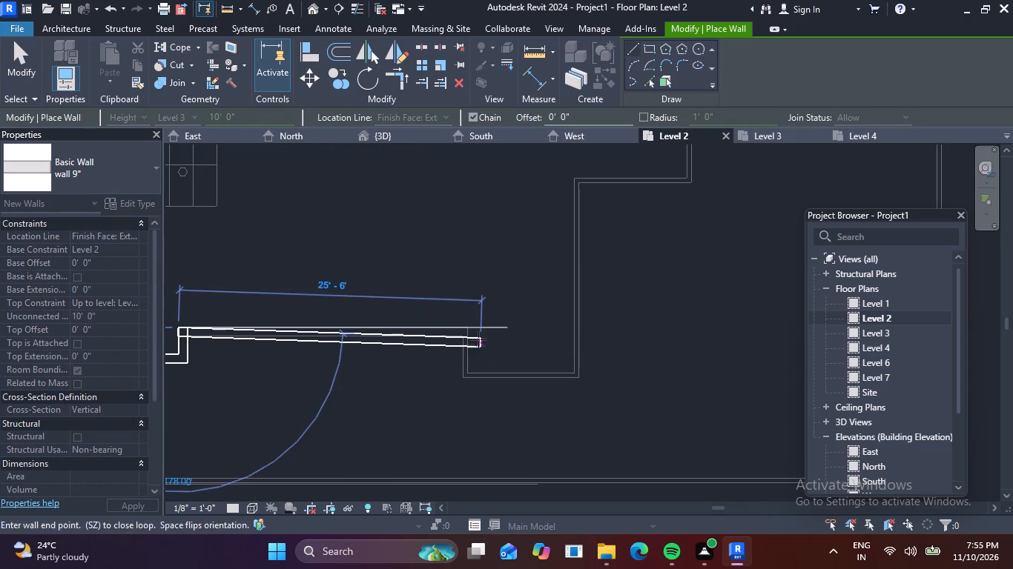
{"action": "left_click", "coordinate": [466, 331]}
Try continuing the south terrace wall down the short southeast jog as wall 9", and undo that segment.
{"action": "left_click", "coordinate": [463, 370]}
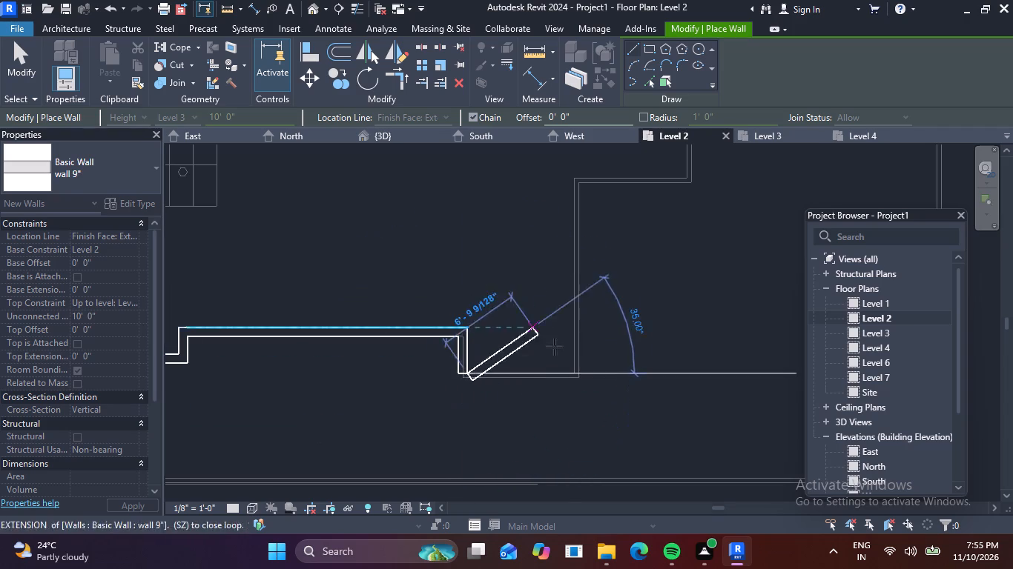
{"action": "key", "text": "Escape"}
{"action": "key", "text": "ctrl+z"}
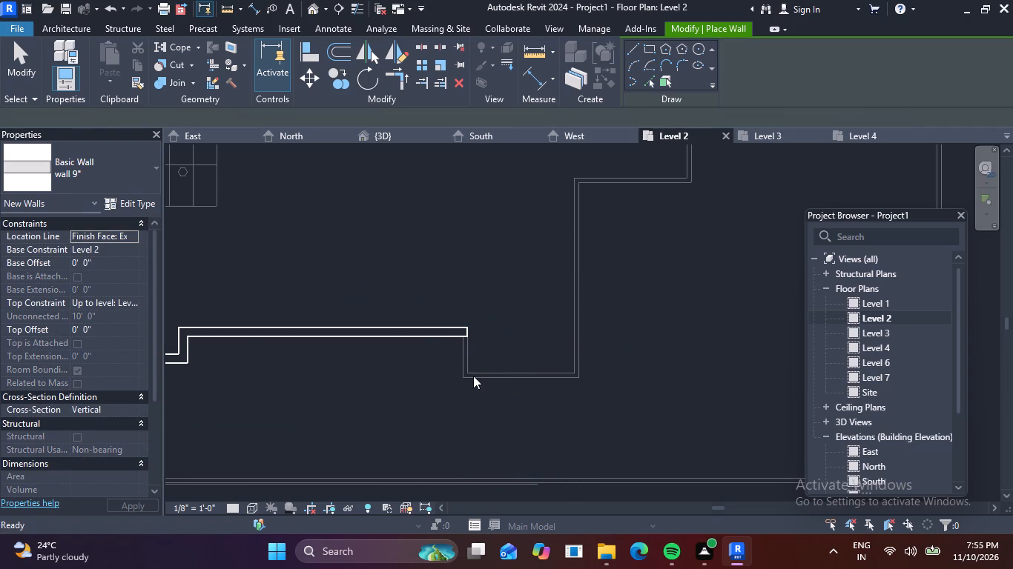
Using wall 4.5, continue from the south wall's end around the southeast jog and up the terrace's east edge to the projecting bay.
{"action": "scroll", "coordinate": [472, 347], "scroll_direction": "down", "scroll_amount": 2}
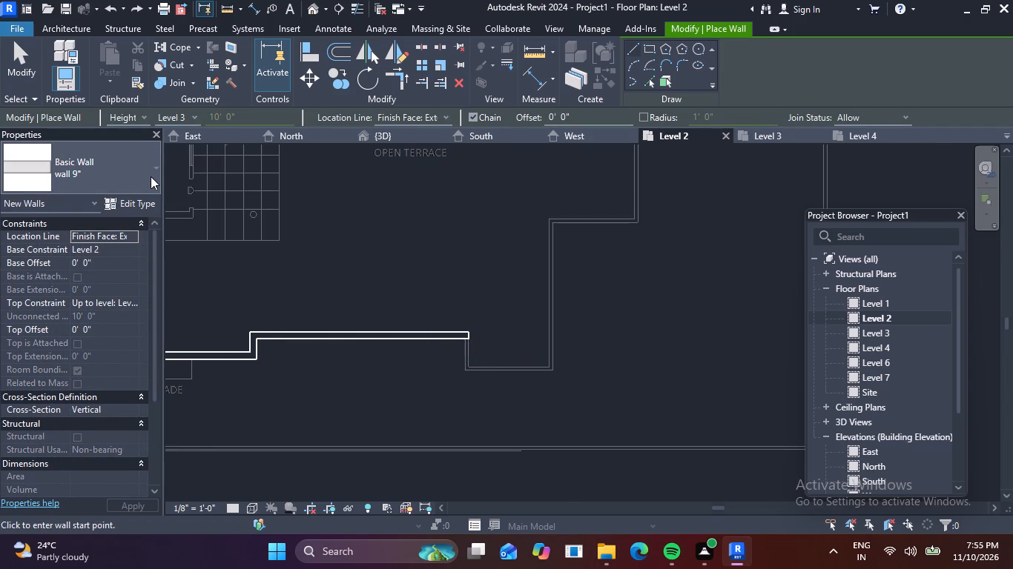
{"action": "left_click", "coordinate": [152, 176]}
{"action": "left_click", "coordinate": [75, 235]}
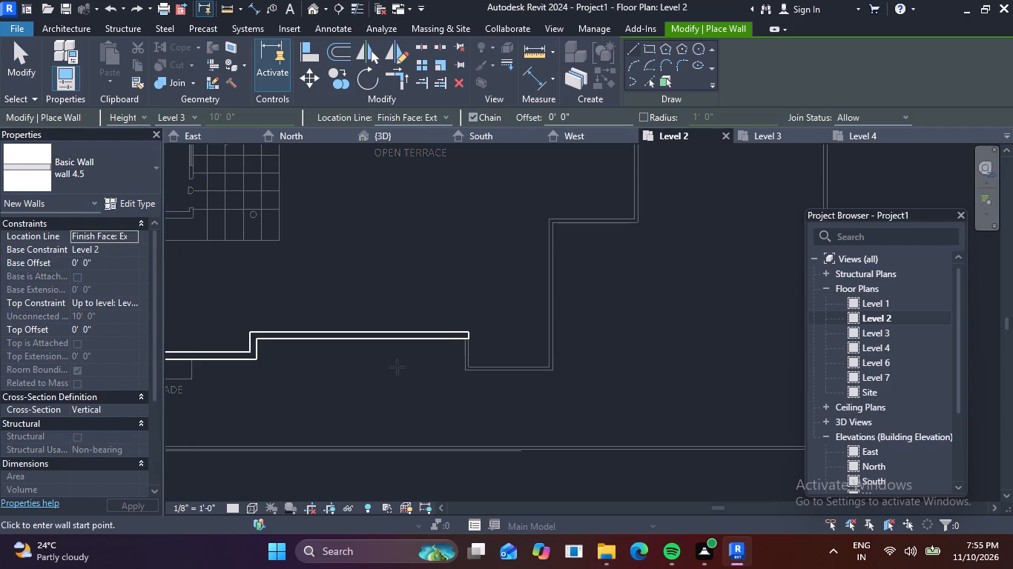
{"action": "scroll", "coordinate": [420, 356], "scroll_direction": "up", "scroll_amount": 3}
{"action": "left_click", "coordinate": [487, 333]}
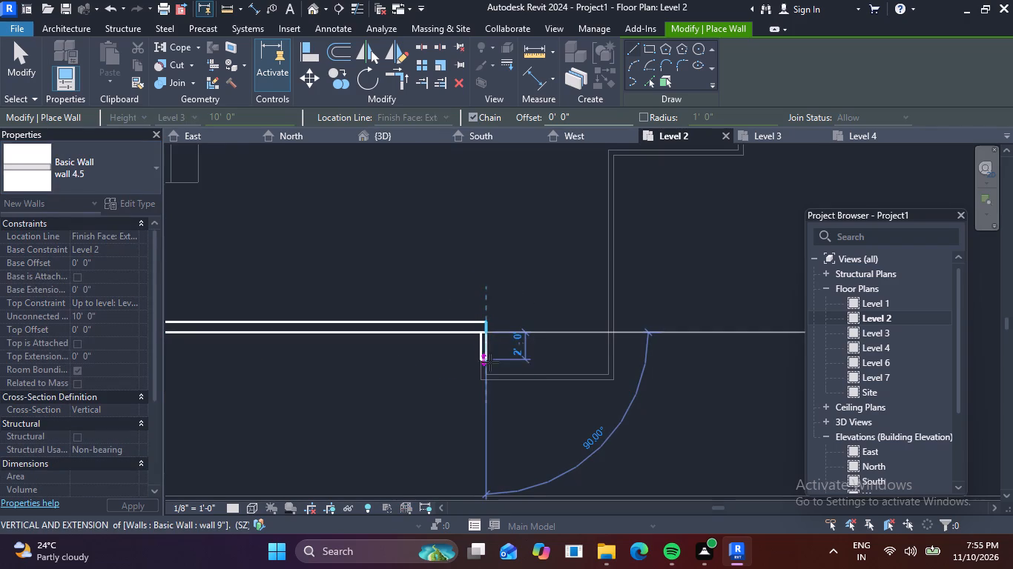
{"action": "left_click", "coordinate": [489, 373]}
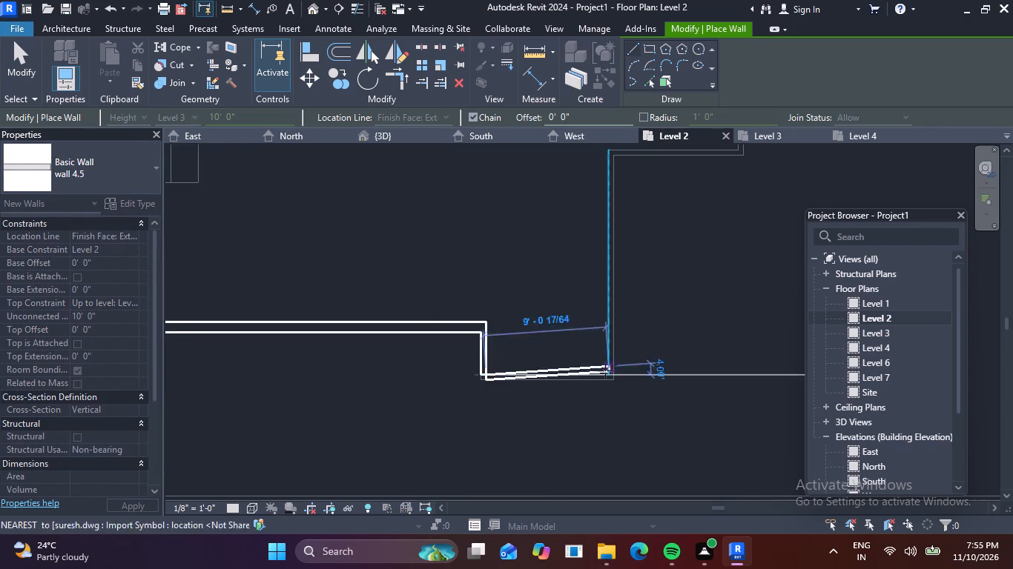
{"action": "left_click", "coordinate": [606, 370]}
{"action": "middle_click_drag", "start_coordinate": [601, 223], "coordinate": [565, 401]}
{"action": "scroll", "coordinate": [601, 223], "scroll_direction": "up", "scroll_amount": 1}
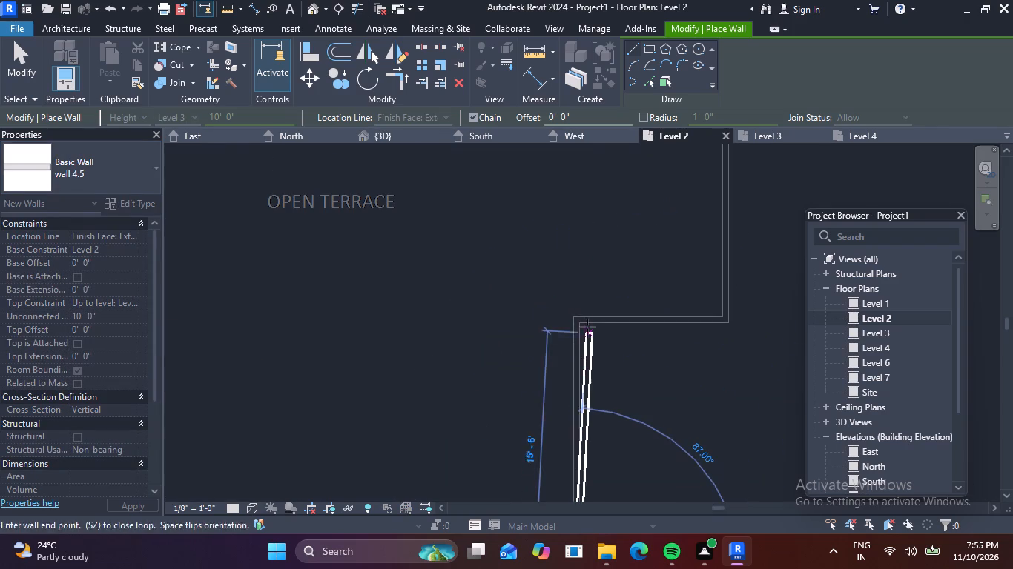
{"action": "left_click", "coordinate": [572, 315]}
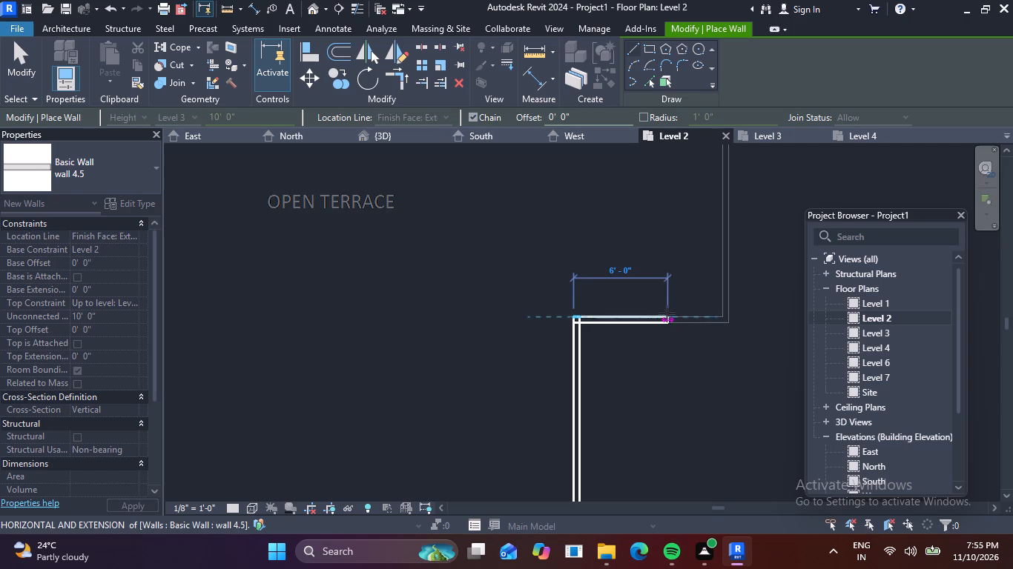
Continue wall 4.5 around the east bay and the stepped northeast corner to meet the north 9" wall.
{"action": "middle_click_drag", "start_coordinate": [649, 311], "coordinate": [349, 311]}
{"action": "left_click", "coordinate": [420, 313]}
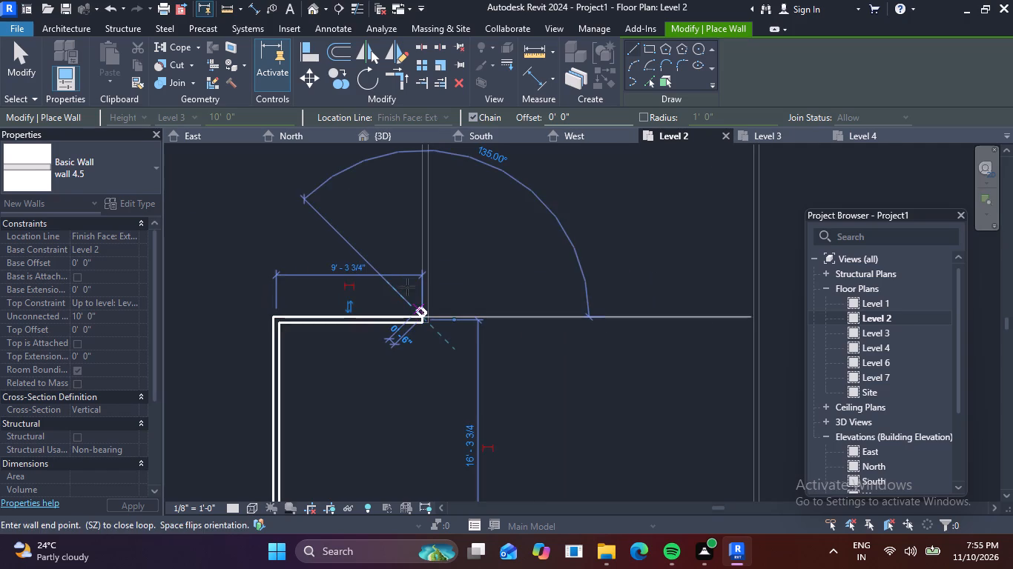
{"action": "middle_click_drag", "start_coordinate": [387, 211], "coordinate": [391, 506]}
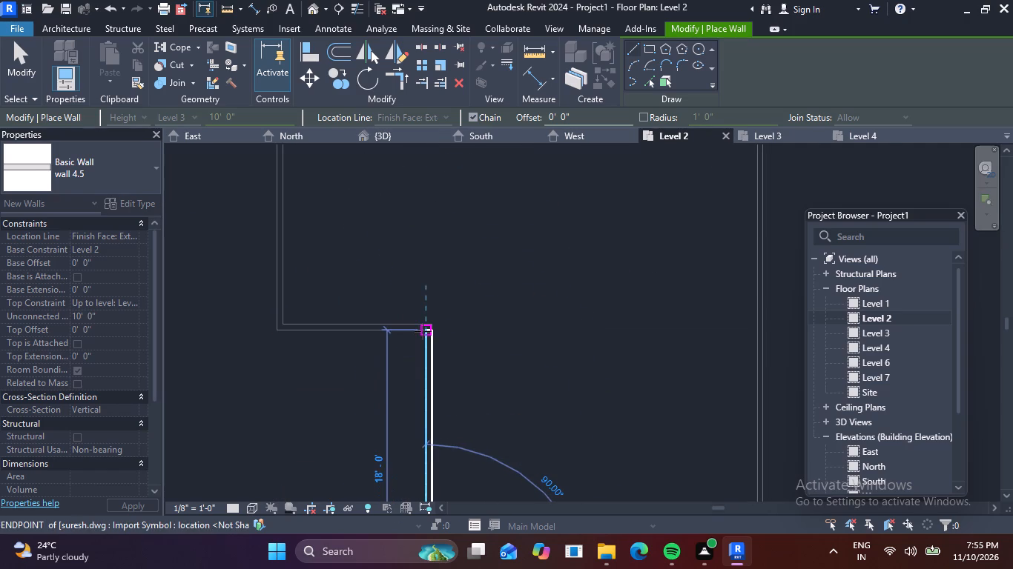
{"action": "left_click", "coordinate": [423, 331]}
{"action": "left_click", "coordinate": [282, 332]}
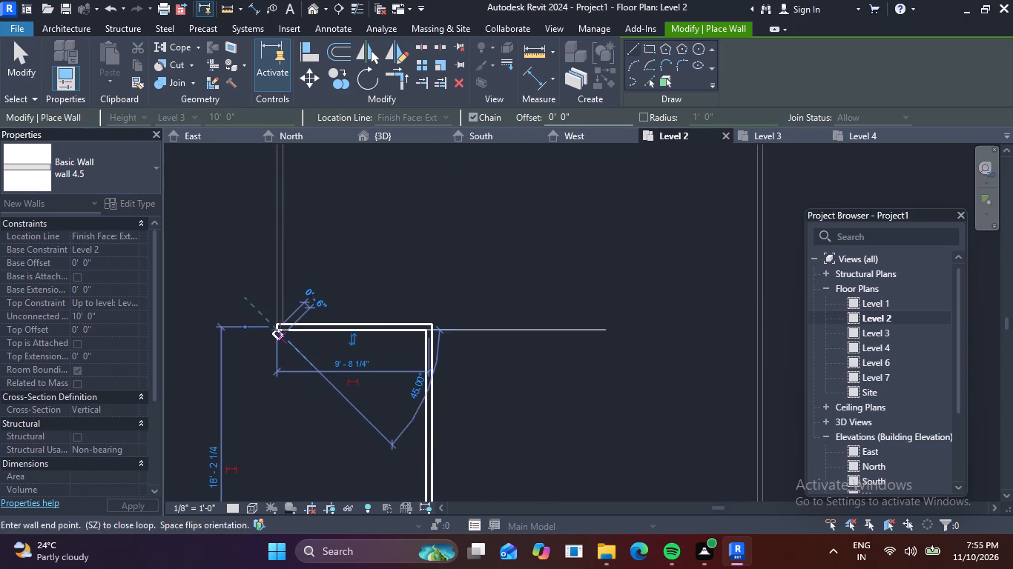
{"action": "middle_click_drag", "start_coordinate": [266, 235], "coordinate": [296, 465]}
{"action": "left_click", "coordinate": [307, 373]}
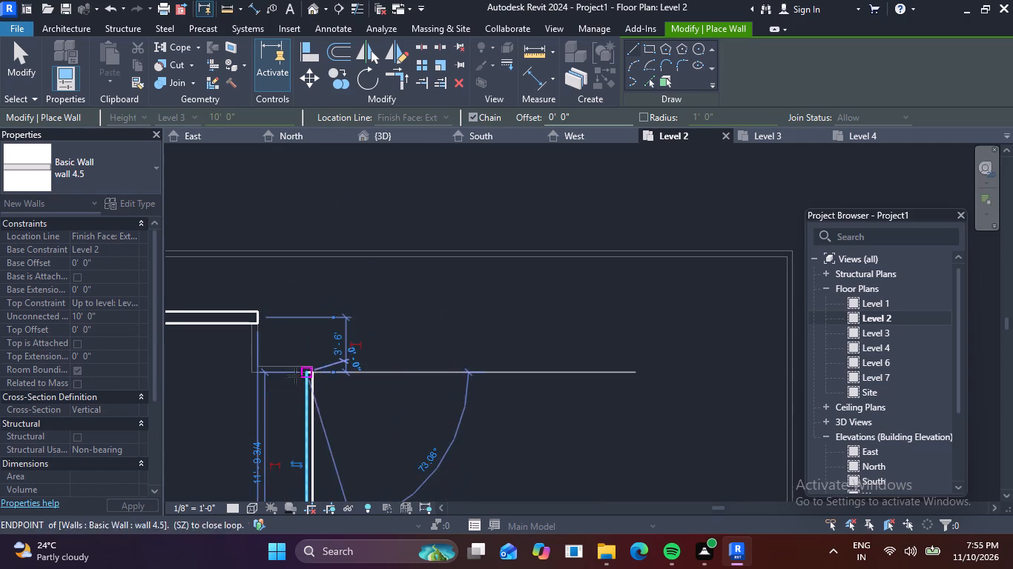
{"action": "left_click", "coordinate": [251, 369]}
{"action": "left_click", "coordinate": [249, 325]}
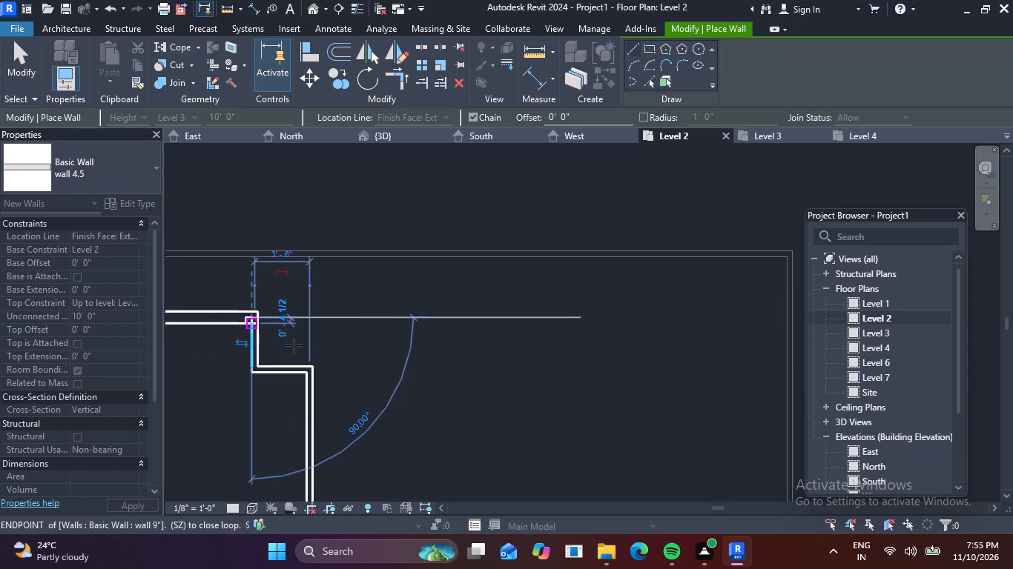
{"action": "scroll", "coordinate": [389, 356], "scroll_direction": "down", "scroll_amount": 5}
{"action": "key", "text": "Escape"}
{"action": "scroll", "coordinate": [406, 395], "scroll_direction": "down", "scroll_amount": 2}
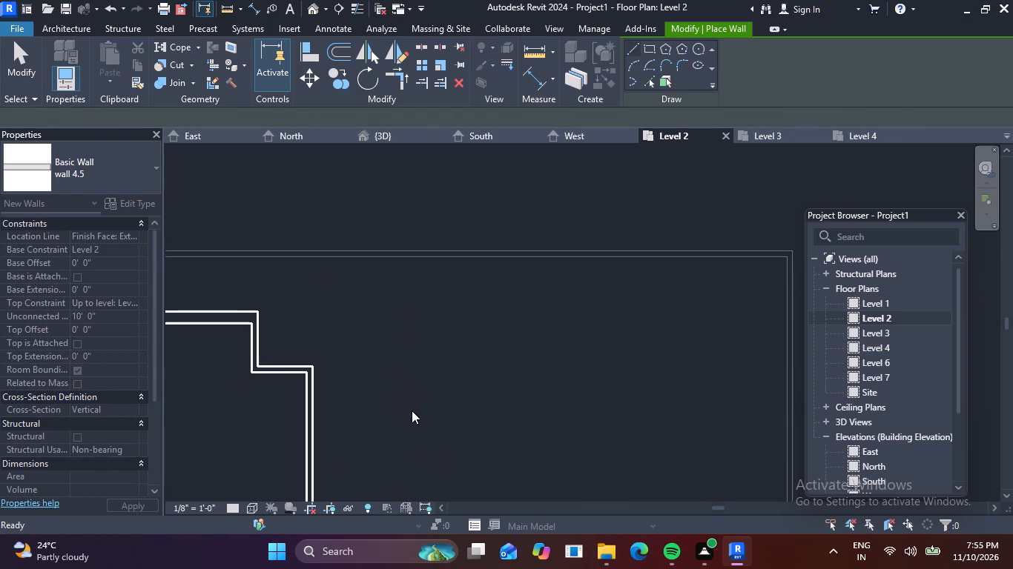
{"action": "middle_click_drag", "start_coordinate": [412, 410], "coordinate": [636, 227]}
{"action": "scroll", "coordinate": [625, 259], "scroll_direction": "down", "scroll_amount": 5}
{"action": "middle_click_drag", "start_coordinate": [566, 368], "coordinate": [550, 267]}
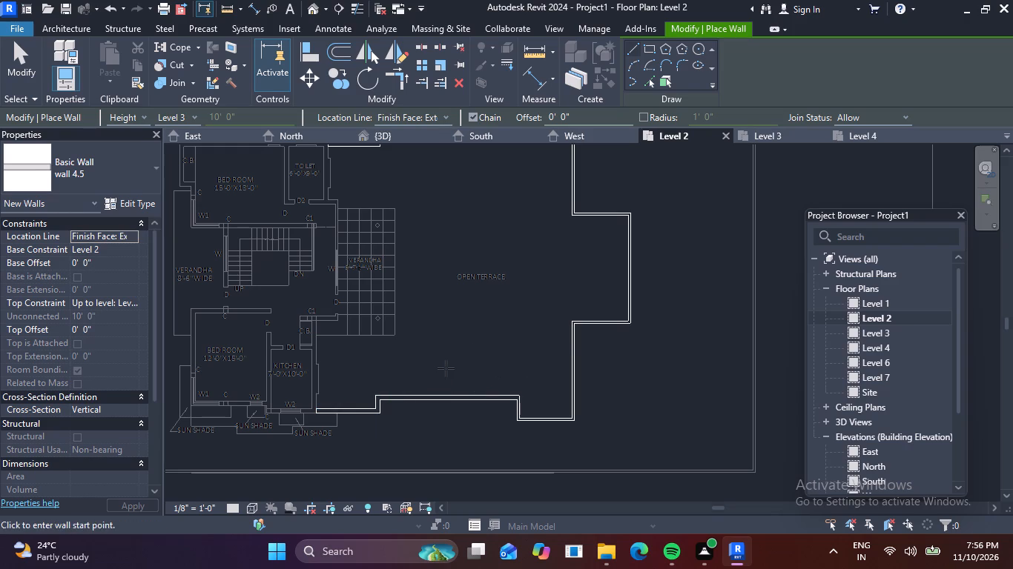
{"action": "key", "text": "Escape"}
Open the North elevation and examine the Level 2 terrace walls against the level lines and the main building.
{"action": "left_click", "coordinate": [298, 130]}
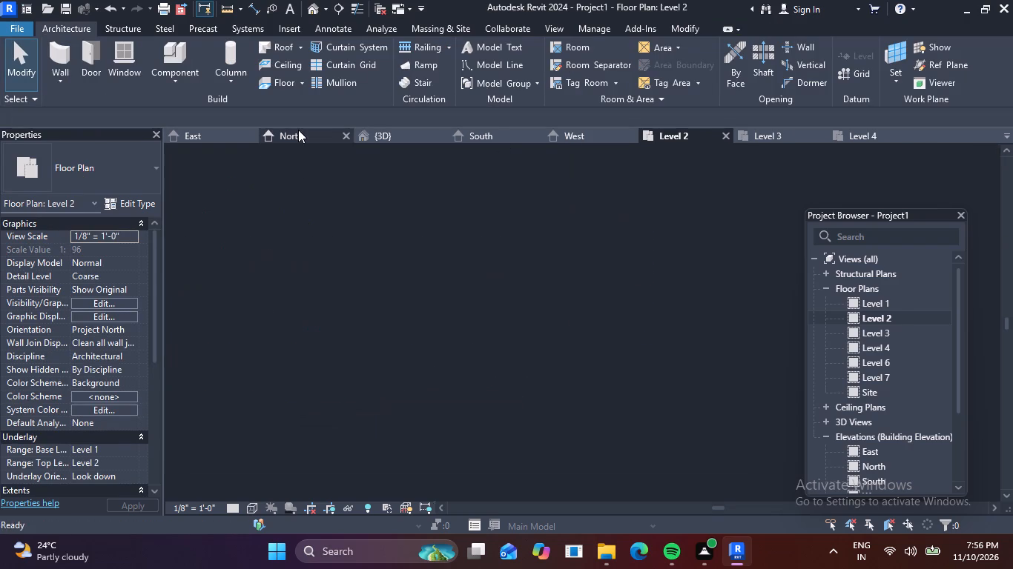
{"action": "scroll", "coordinate": [510, 295], "scroll_direction": "down", "scroll_amount": 4}
{"action": "middle_click_drag", "start_coordinate": [352, 310], "coordinate": [481, 285]}
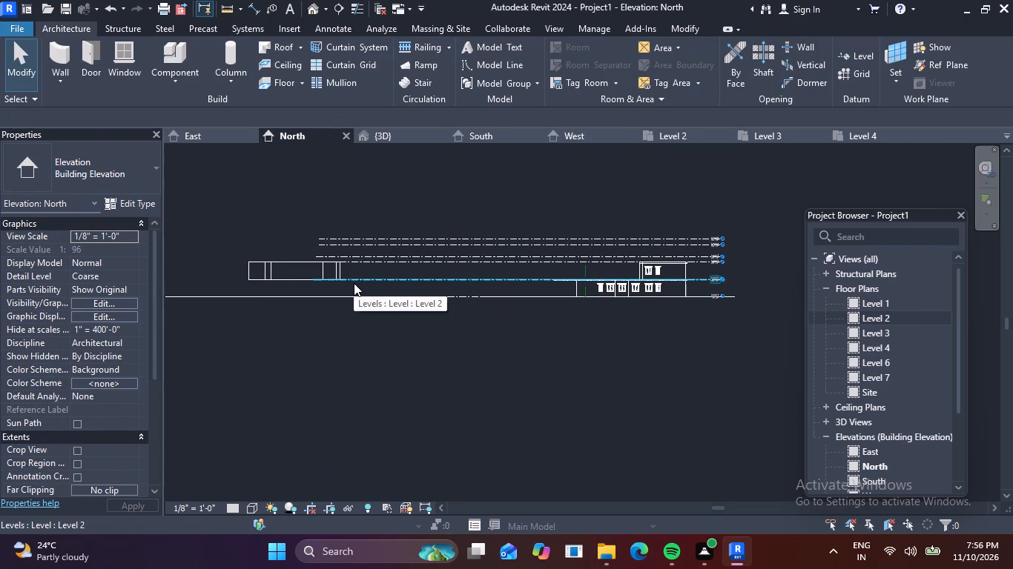
{"action": "scroll", "coordinate": [286, 273], "scroll_direction": "up", "scroll_amount": 3}
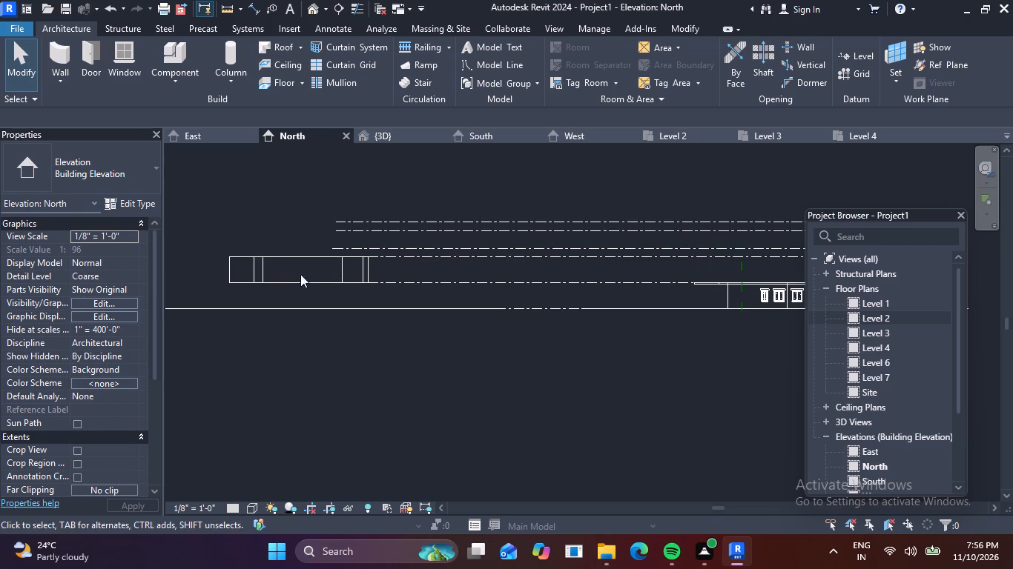
{"action": "scroll", "coordinate": [385, 263], "scroll_direction": "down", "scroll_amount": 3}
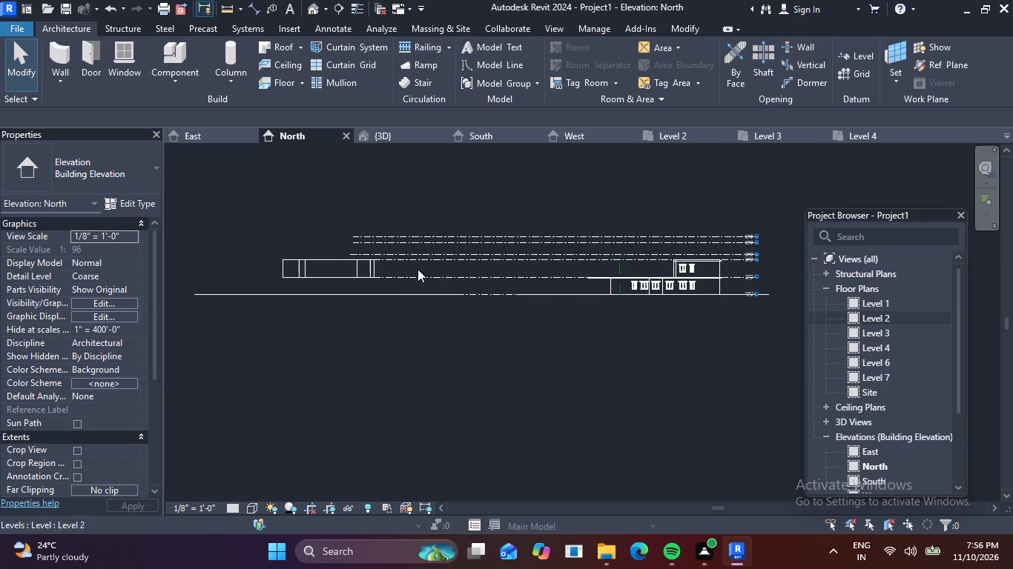
{"action": "middle_click_drag", "start_coordinate": [423, 267], "coordinate": [248, 286]}
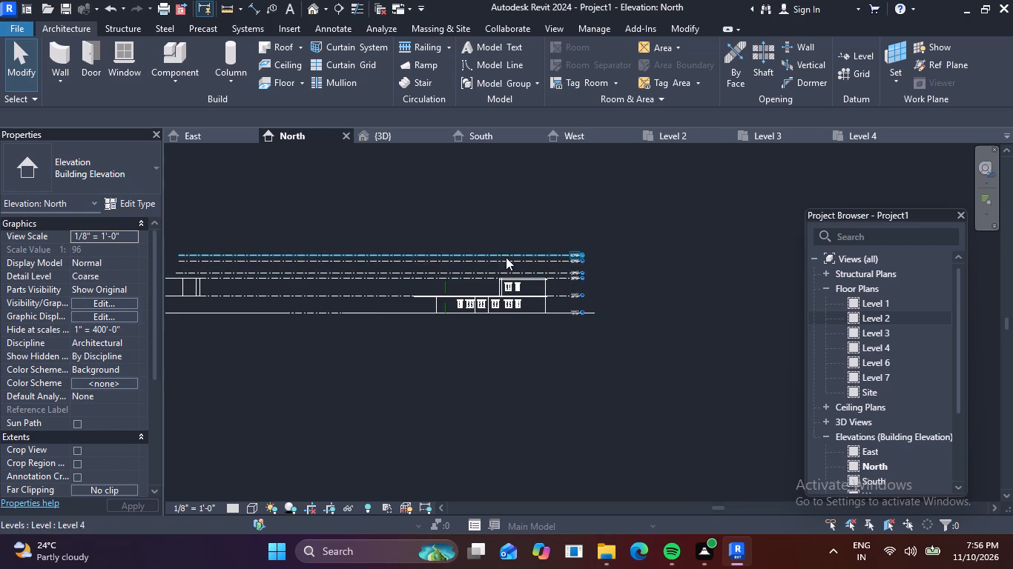
{"action": "middle_click_drag", "start_coordinate": [231, 301], "coordinate": [435, 291]}
{"action": "scroll", "coordinate": [323, 287], "scroll_direction": "up", "scroll_amount": 4}
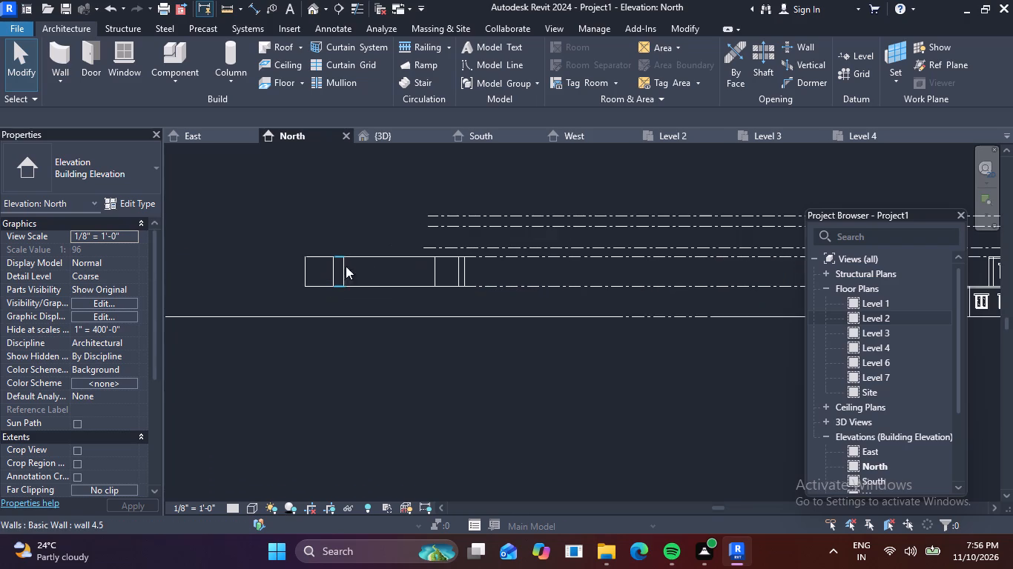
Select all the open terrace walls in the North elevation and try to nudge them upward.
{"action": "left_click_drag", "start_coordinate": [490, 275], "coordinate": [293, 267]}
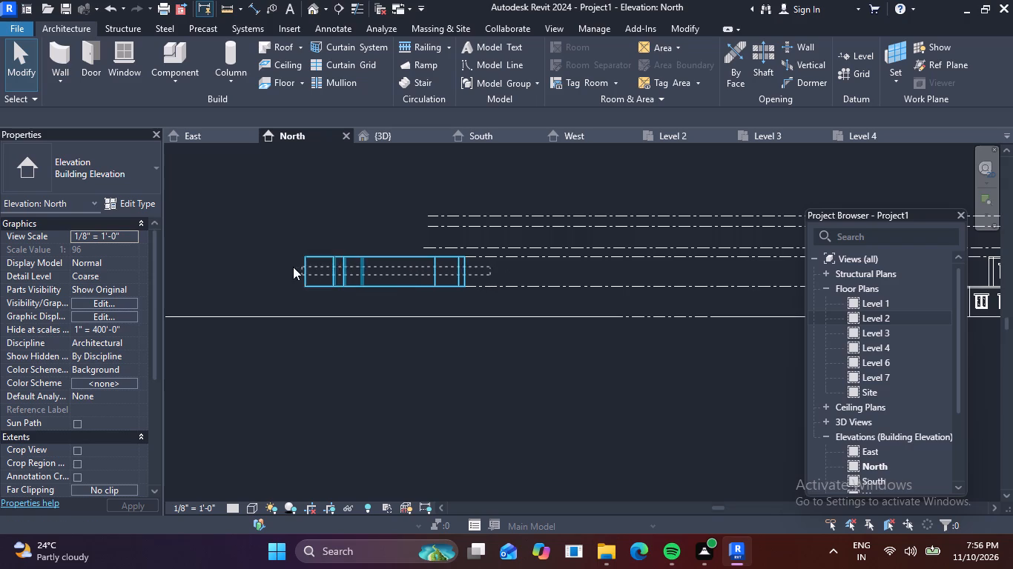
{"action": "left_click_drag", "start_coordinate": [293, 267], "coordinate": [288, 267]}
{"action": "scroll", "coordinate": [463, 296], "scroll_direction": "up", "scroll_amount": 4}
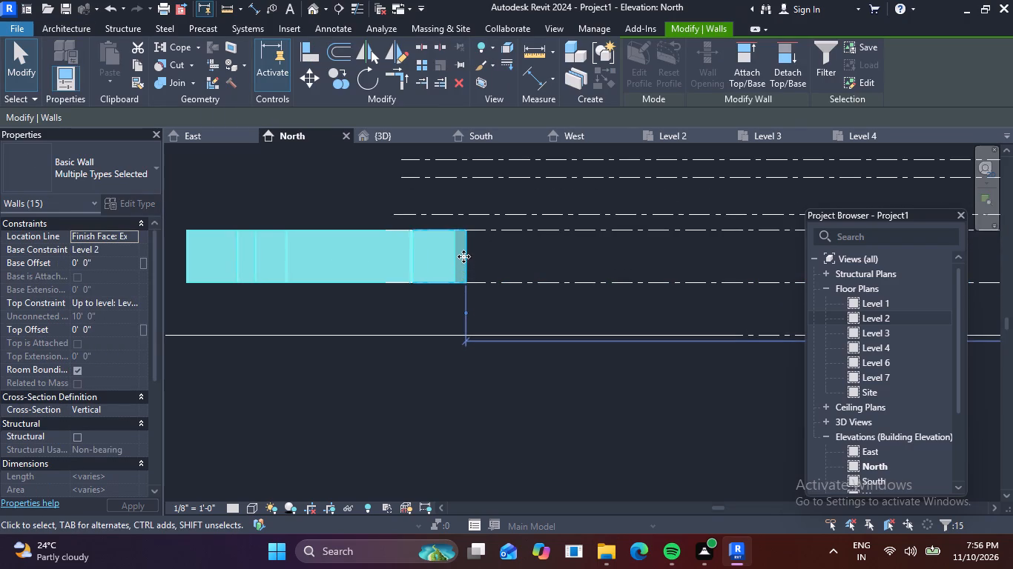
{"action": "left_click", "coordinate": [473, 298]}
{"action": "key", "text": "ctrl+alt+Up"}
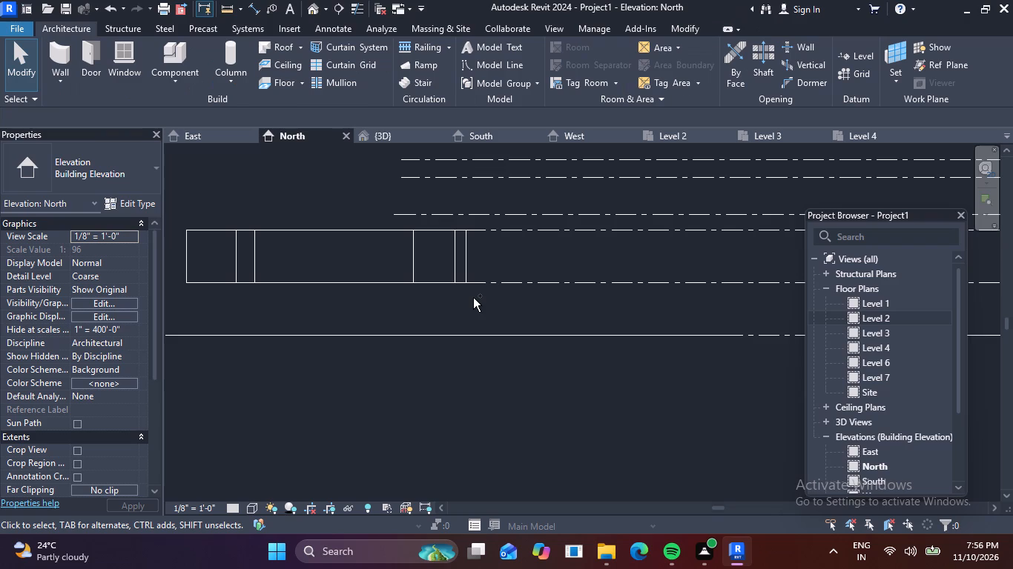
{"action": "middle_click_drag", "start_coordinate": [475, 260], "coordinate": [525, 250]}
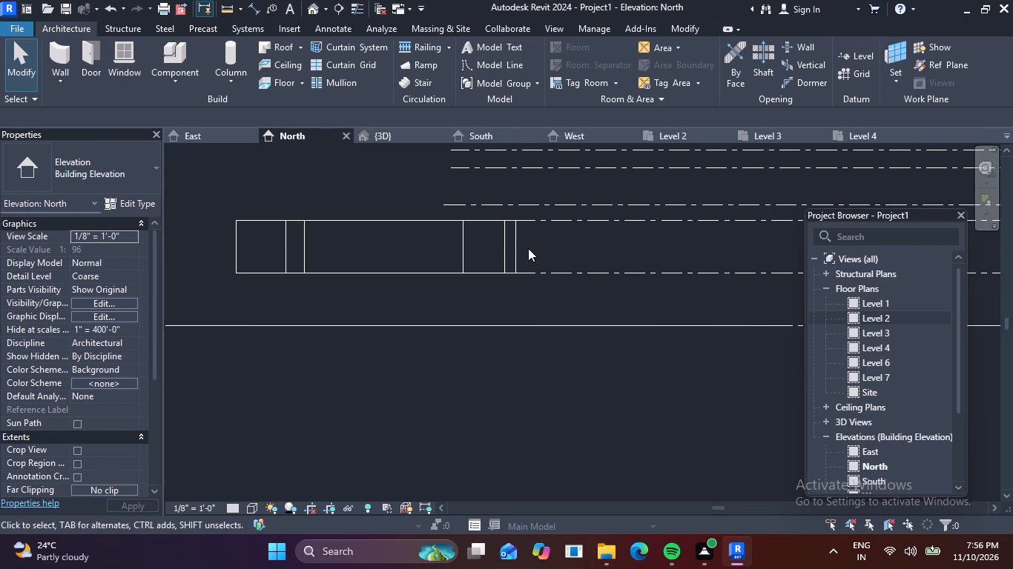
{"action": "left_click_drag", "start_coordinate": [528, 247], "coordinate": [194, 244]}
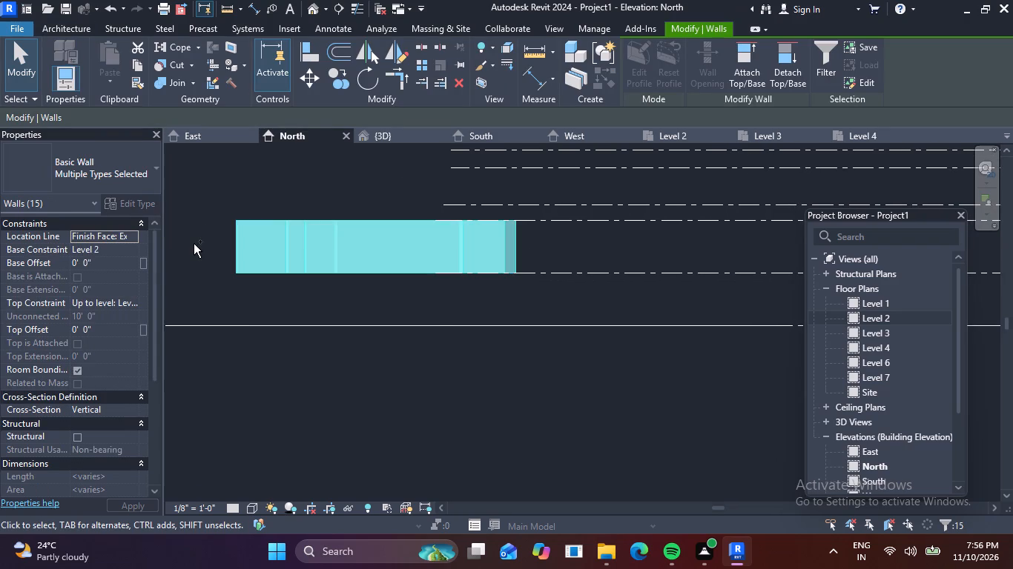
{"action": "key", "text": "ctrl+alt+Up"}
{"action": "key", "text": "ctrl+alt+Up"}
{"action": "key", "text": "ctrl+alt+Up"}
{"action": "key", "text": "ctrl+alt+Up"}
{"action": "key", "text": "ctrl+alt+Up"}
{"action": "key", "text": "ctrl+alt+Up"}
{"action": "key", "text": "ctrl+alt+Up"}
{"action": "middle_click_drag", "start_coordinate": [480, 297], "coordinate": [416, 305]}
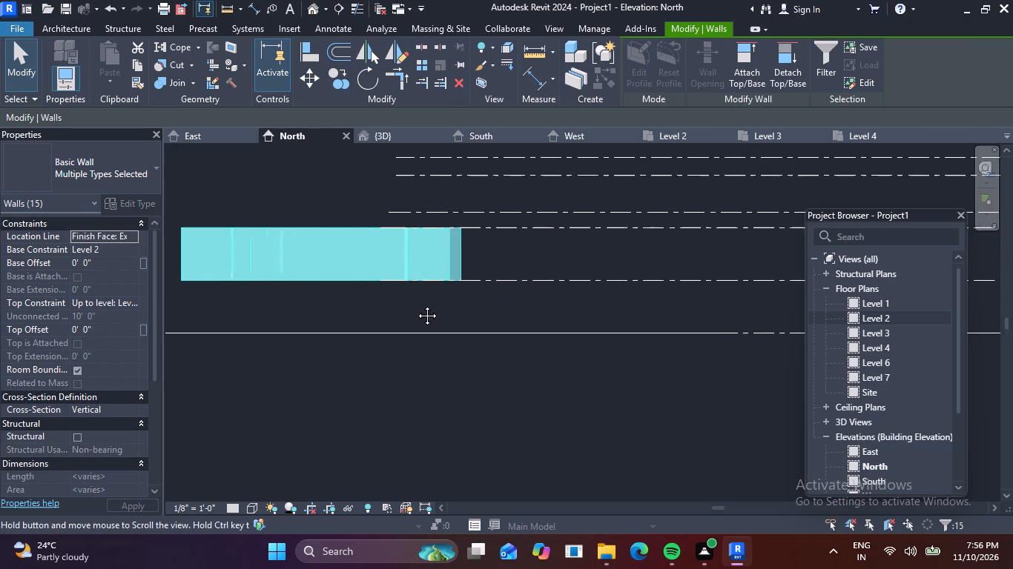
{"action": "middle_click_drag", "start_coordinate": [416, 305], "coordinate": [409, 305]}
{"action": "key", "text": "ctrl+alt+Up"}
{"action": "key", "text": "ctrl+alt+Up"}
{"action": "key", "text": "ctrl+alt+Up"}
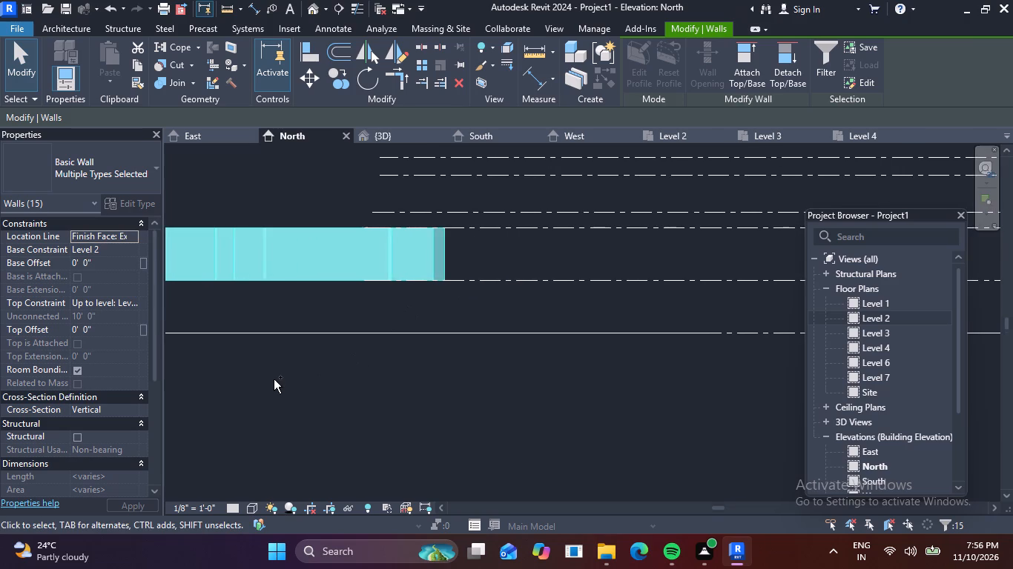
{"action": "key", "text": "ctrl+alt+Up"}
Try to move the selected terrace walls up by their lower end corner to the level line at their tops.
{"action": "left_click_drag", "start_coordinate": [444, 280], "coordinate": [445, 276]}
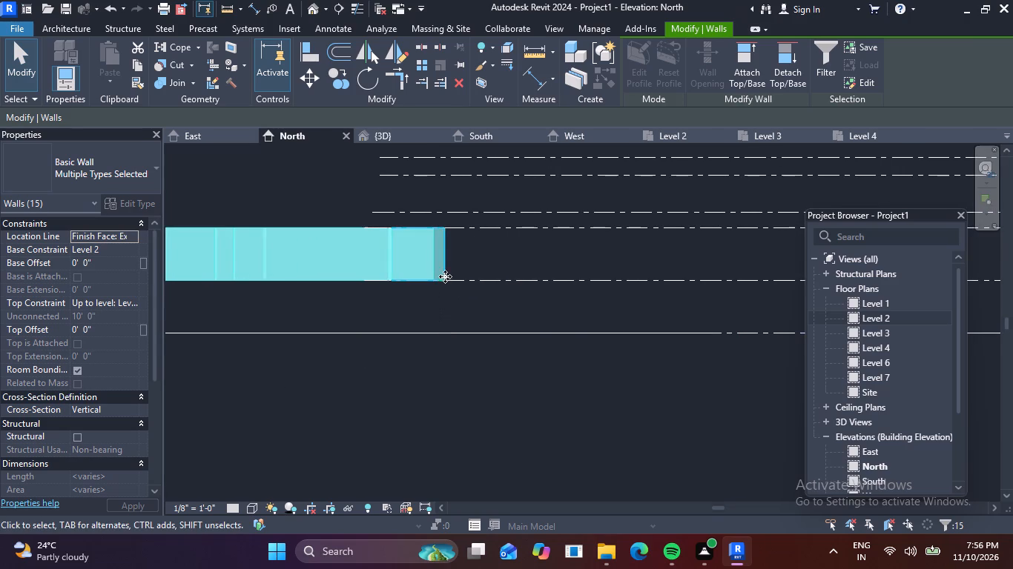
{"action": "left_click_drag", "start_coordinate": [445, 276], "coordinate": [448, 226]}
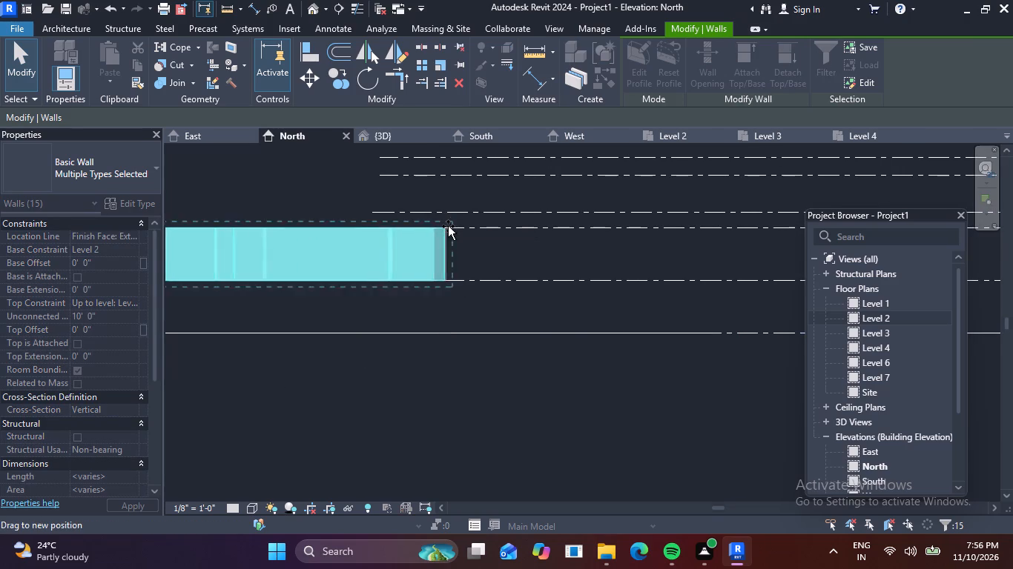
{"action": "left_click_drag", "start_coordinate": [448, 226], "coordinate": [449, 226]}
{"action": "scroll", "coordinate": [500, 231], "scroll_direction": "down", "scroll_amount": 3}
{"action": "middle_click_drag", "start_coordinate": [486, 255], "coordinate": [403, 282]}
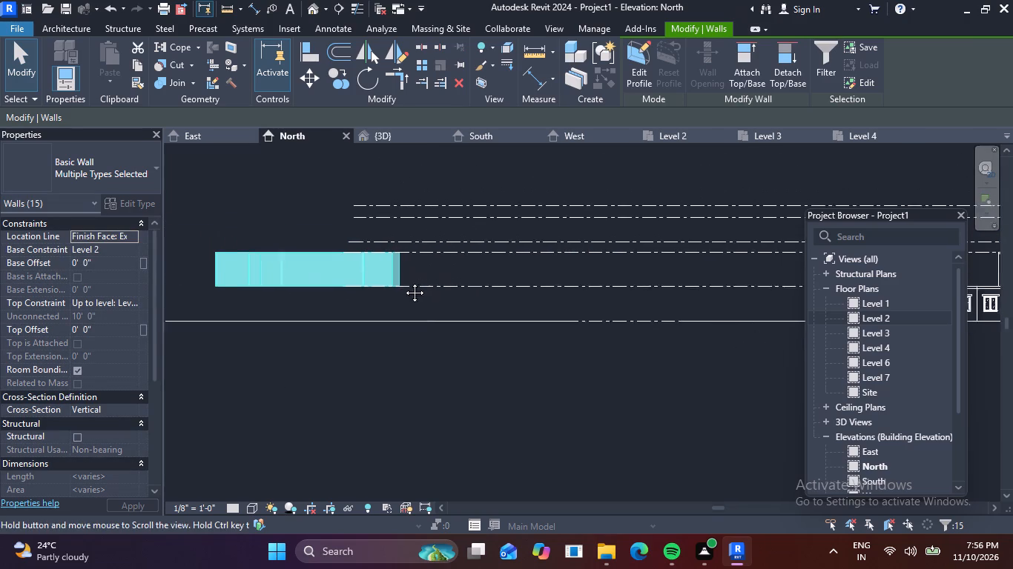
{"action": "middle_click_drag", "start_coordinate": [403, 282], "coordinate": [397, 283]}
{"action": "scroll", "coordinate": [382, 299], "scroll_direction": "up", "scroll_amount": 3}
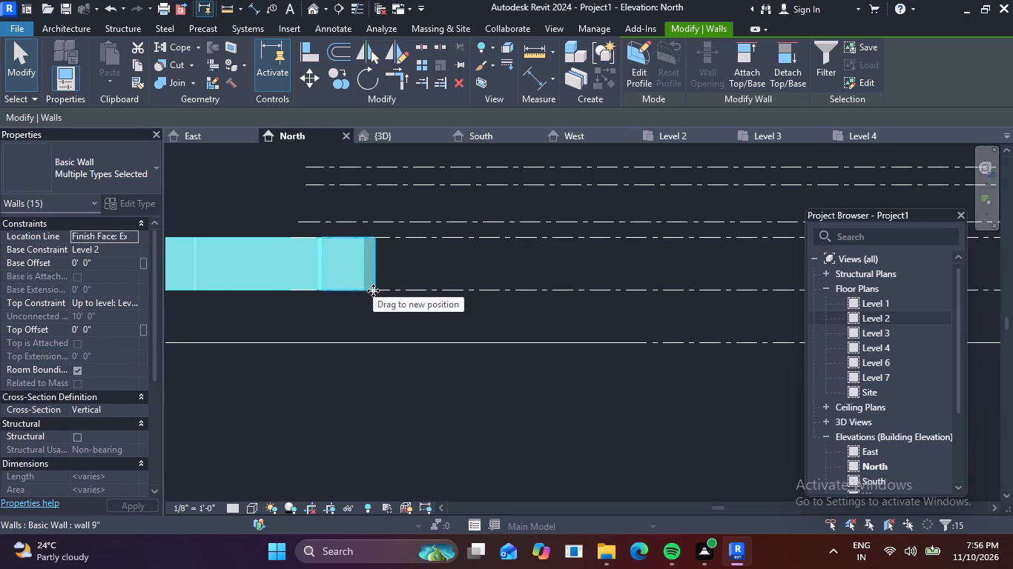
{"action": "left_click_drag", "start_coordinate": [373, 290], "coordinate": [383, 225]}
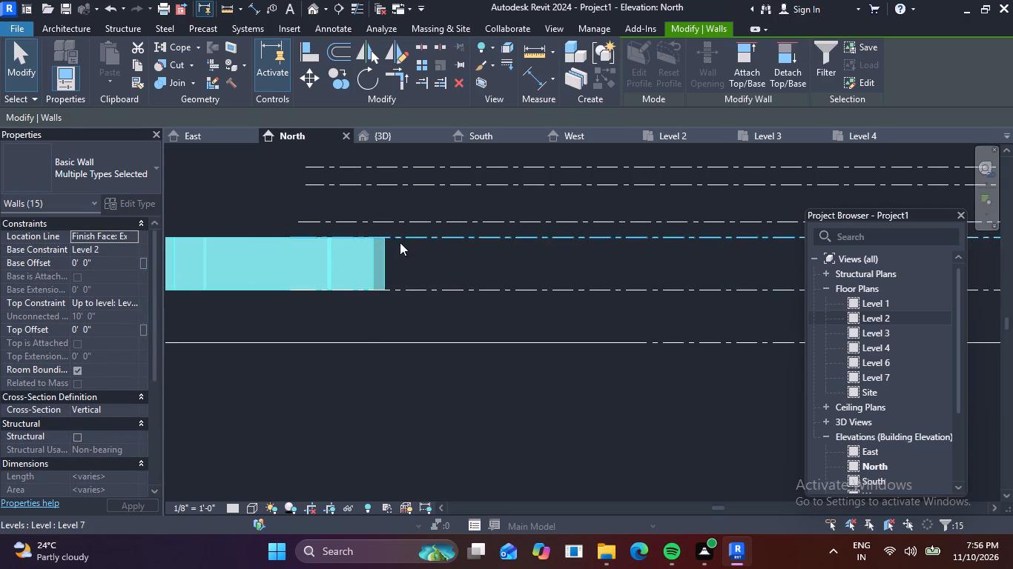
Move the selected terrace walls horizontally along the North elevation toward the main building.
{"action": "left_click_drag", "start_coordinate": [386, 259], "coordinate": [529, 263]}
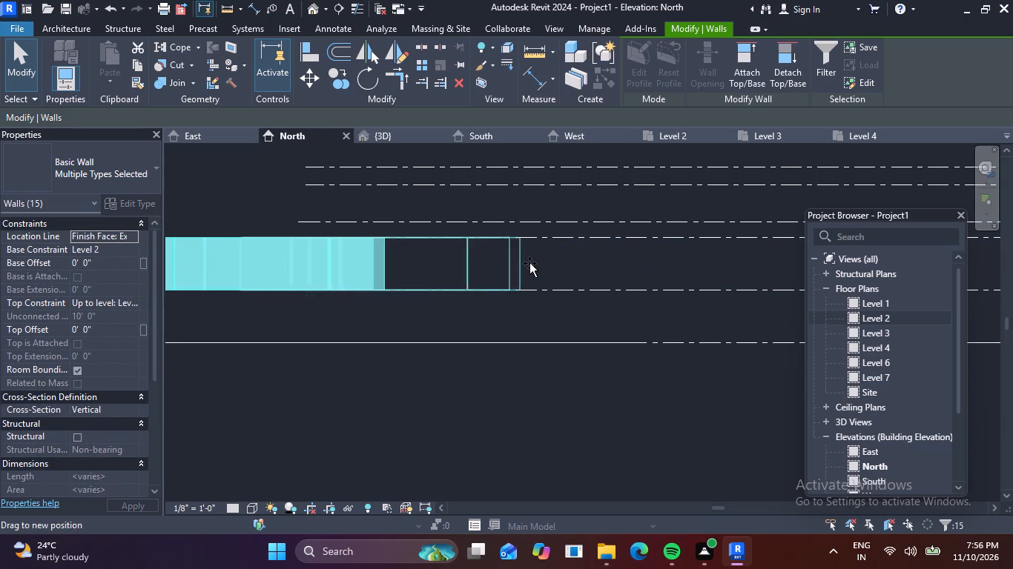
{"action": "left_click_drag", "start_coordinate": [529, 263], "coordinate": [530, 263]}
{"action": "middle_click_drag", "start_coordinate": [487, 278], "coordinate": [360, 284]}
{"action": "left_click_drag", "start_coordinate": [387, 272], "coordinate": [478, 268]}
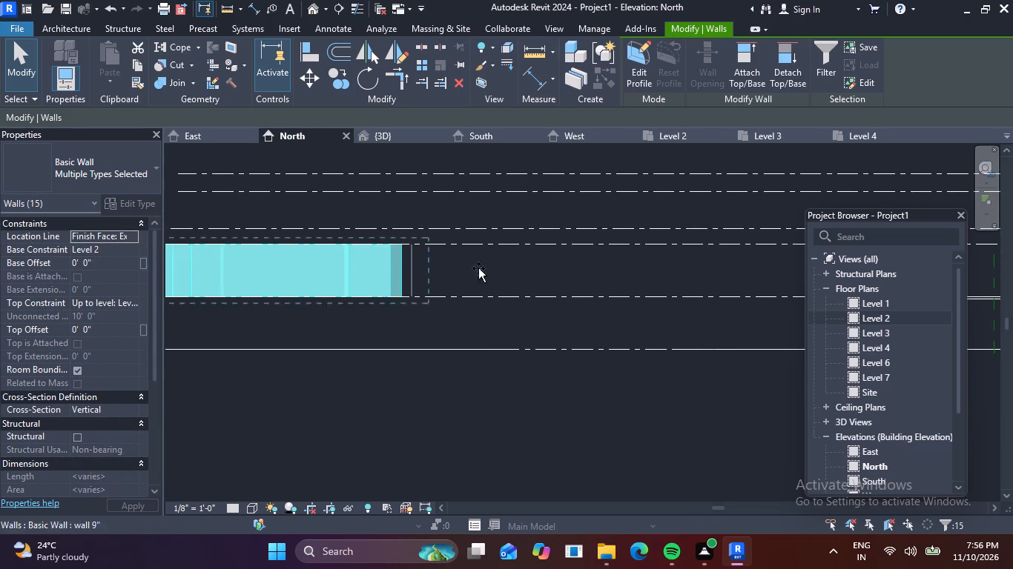
{"action": "left_click_drag", "start_coordinate": [478, 268], "coordinate": [501, 268]}
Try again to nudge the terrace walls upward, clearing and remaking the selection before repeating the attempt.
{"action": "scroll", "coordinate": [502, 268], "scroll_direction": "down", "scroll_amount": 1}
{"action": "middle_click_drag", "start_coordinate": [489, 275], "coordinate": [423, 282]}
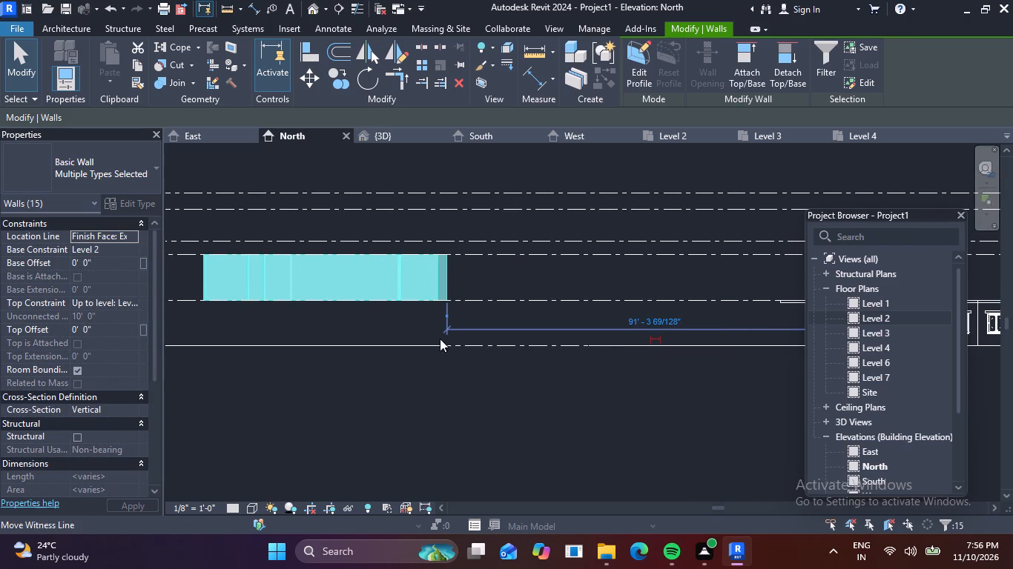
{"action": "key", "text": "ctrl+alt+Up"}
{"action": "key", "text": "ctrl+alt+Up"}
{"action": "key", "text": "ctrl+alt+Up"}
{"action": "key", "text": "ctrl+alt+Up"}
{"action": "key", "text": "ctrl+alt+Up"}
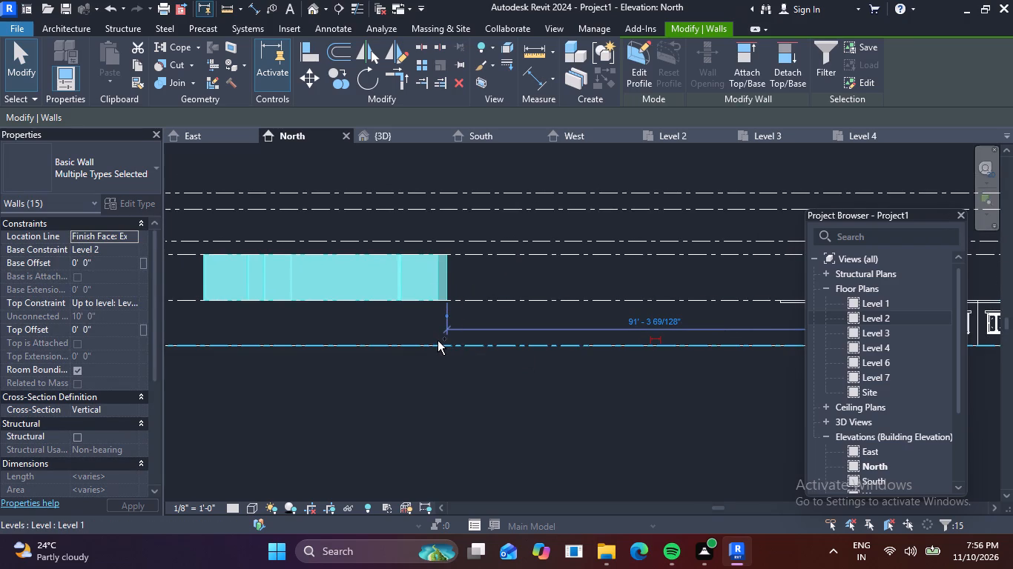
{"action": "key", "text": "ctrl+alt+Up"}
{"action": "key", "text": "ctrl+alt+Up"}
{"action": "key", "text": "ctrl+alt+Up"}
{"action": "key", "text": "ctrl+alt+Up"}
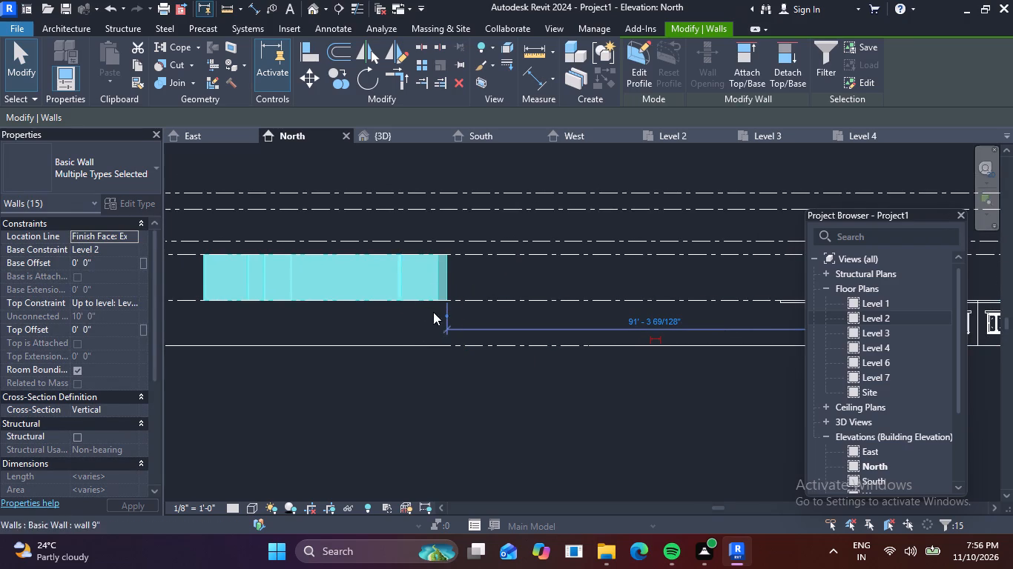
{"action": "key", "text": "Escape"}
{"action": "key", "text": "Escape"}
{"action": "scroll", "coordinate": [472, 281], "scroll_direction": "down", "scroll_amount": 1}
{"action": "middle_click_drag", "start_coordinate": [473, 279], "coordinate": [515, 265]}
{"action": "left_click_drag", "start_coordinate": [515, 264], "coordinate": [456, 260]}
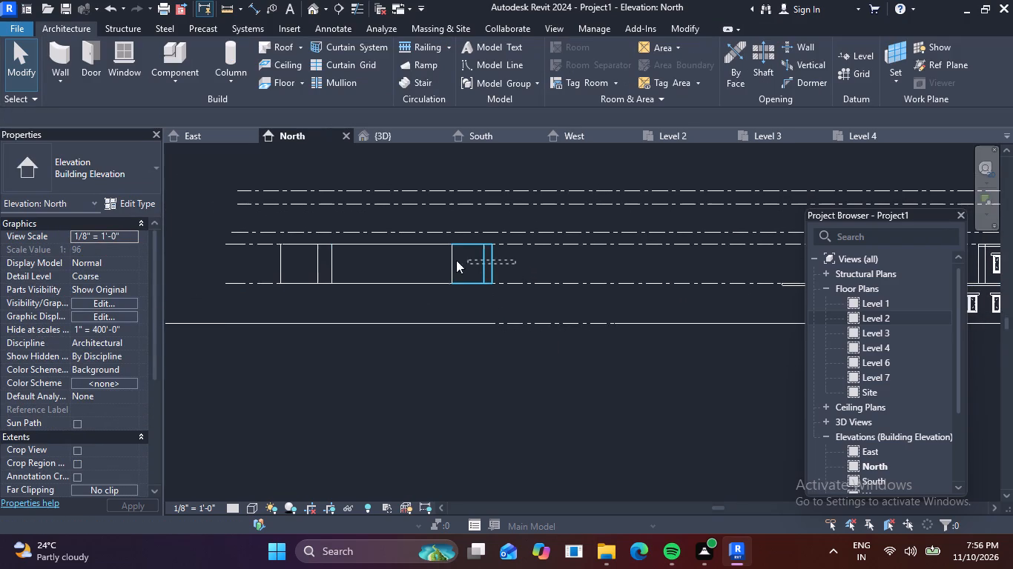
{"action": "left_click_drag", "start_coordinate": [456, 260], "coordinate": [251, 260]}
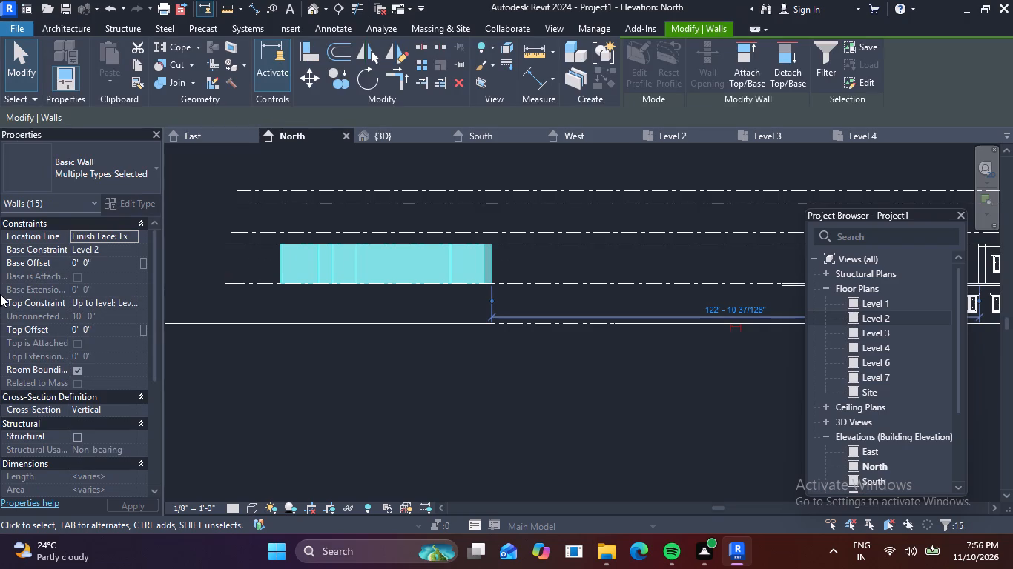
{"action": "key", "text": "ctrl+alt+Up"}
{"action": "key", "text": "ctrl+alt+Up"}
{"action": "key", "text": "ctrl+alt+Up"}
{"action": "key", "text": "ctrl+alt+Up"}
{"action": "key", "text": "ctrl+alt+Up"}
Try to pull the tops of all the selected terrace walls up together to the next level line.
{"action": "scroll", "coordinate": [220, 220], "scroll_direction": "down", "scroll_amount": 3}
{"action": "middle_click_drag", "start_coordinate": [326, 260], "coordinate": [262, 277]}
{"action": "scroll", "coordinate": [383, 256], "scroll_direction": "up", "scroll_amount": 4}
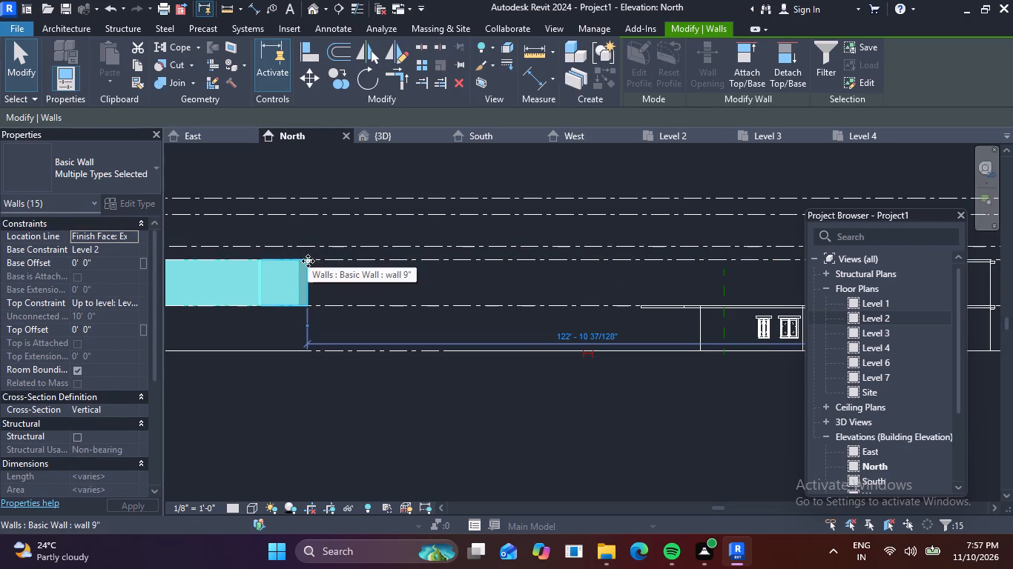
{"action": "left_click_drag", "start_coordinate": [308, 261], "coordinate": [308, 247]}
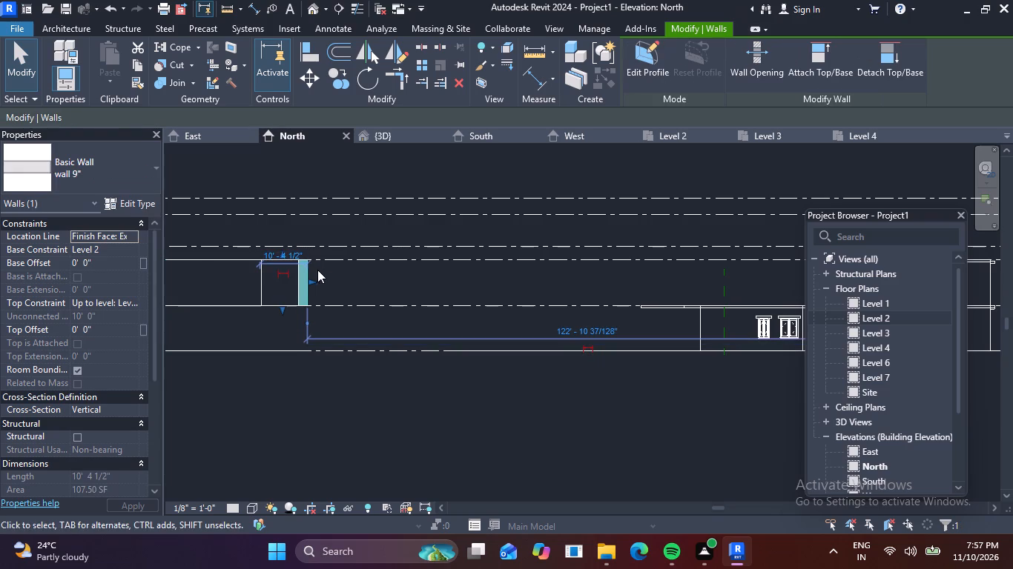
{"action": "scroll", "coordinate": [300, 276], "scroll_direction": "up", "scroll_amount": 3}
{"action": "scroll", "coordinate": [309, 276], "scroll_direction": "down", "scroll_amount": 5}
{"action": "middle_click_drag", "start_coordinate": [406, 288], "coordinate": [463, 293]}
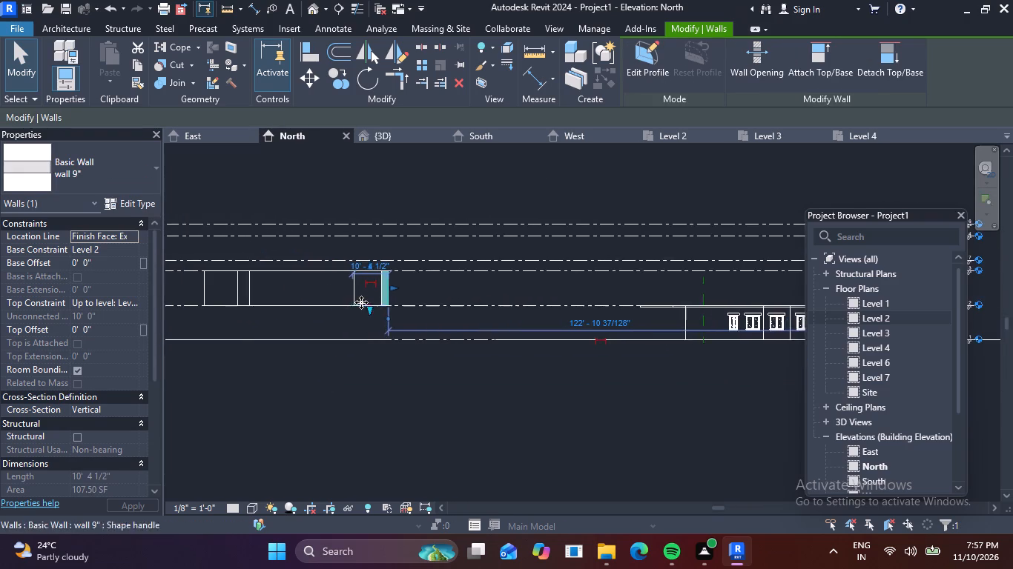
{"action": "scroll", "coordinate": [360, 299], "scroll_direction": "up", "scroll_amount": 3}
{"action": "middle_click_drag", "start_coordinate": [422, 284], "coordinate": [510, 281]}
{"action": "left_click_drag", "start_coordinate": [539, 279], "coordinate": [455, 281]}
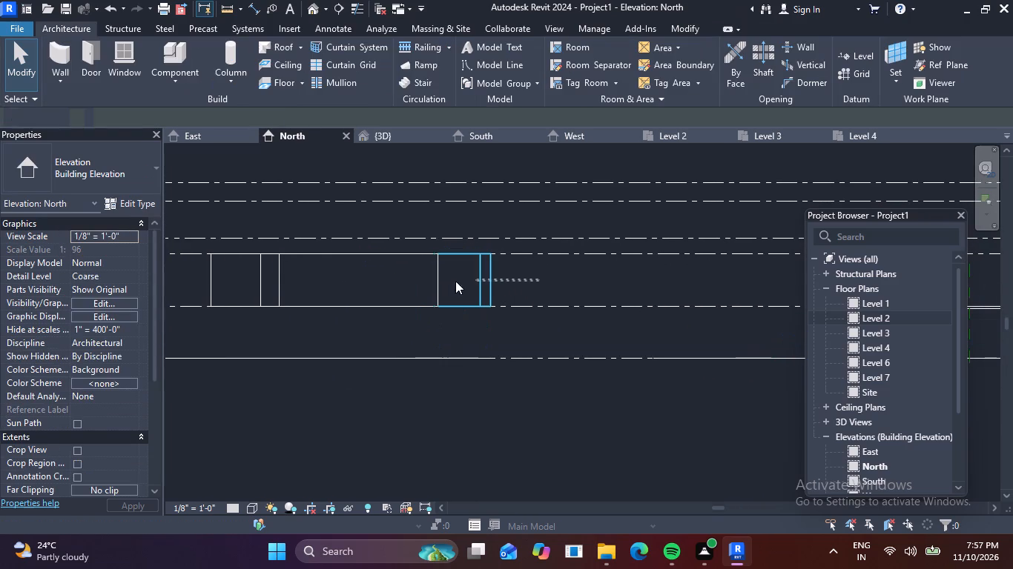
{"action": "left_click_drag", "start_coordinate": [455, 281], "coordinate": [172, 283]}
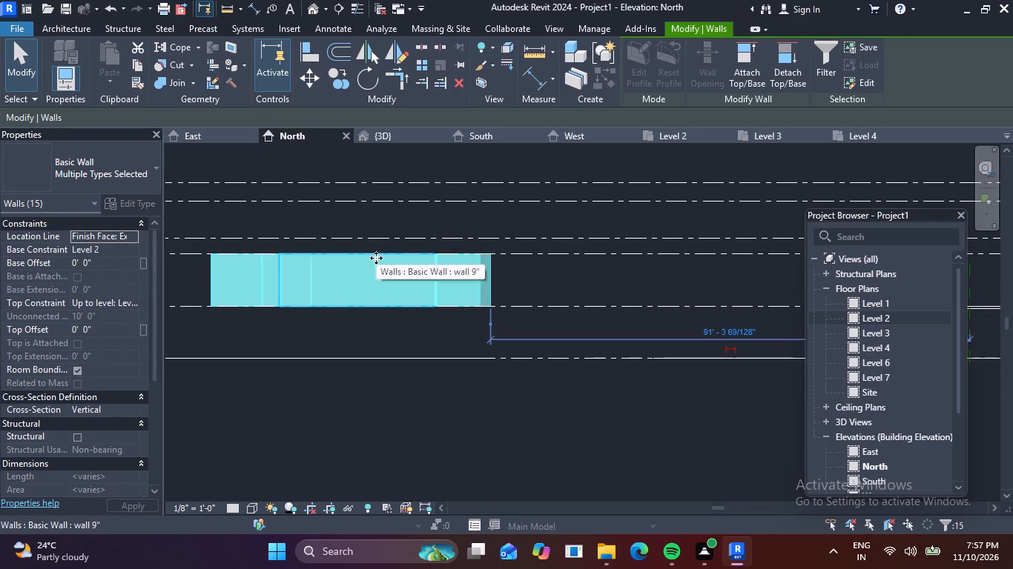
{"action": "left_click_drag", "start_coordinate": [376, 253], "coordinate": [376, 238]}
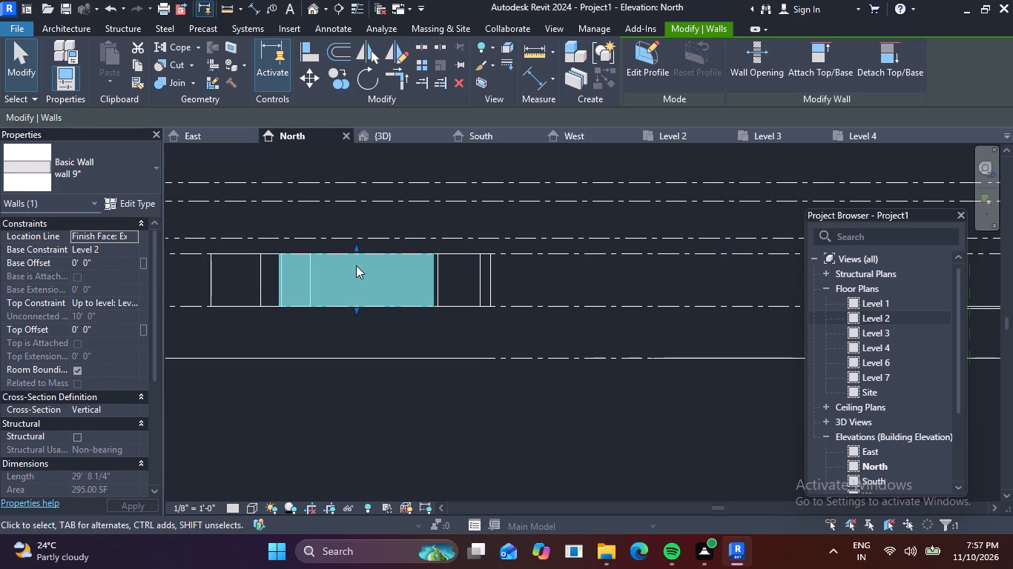
Raise the top of the long 9" terrace wall to the next level line, giving it a 3'-0" top offset.
{"action": "left_click_drag", "start_coordinate": [355, 250], "coordinate": [360, 242]}
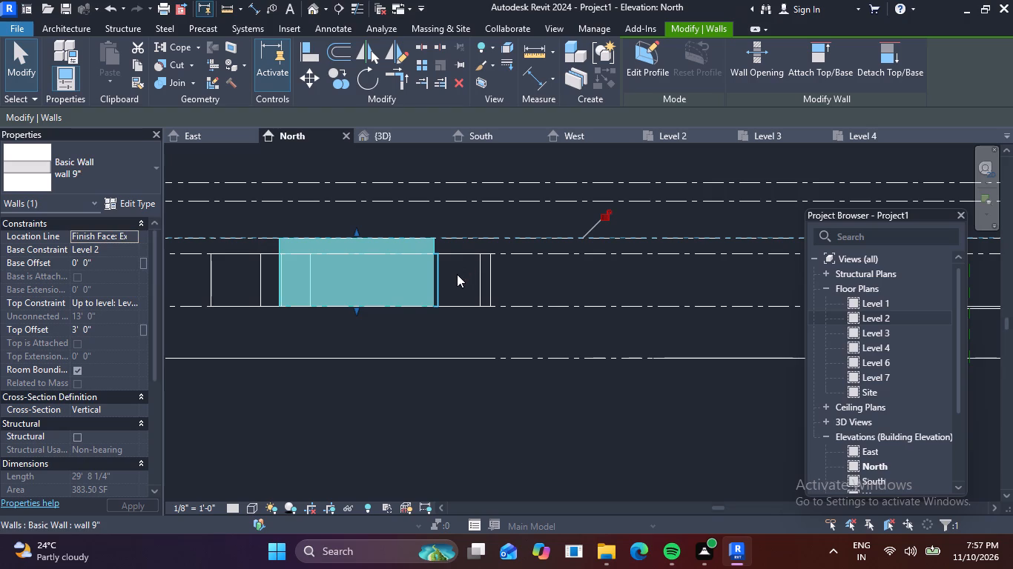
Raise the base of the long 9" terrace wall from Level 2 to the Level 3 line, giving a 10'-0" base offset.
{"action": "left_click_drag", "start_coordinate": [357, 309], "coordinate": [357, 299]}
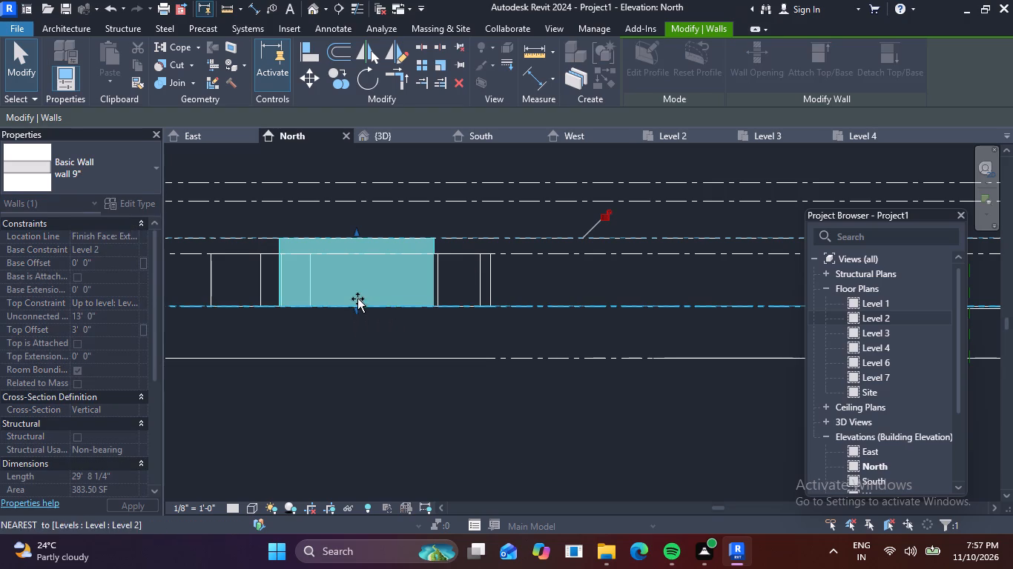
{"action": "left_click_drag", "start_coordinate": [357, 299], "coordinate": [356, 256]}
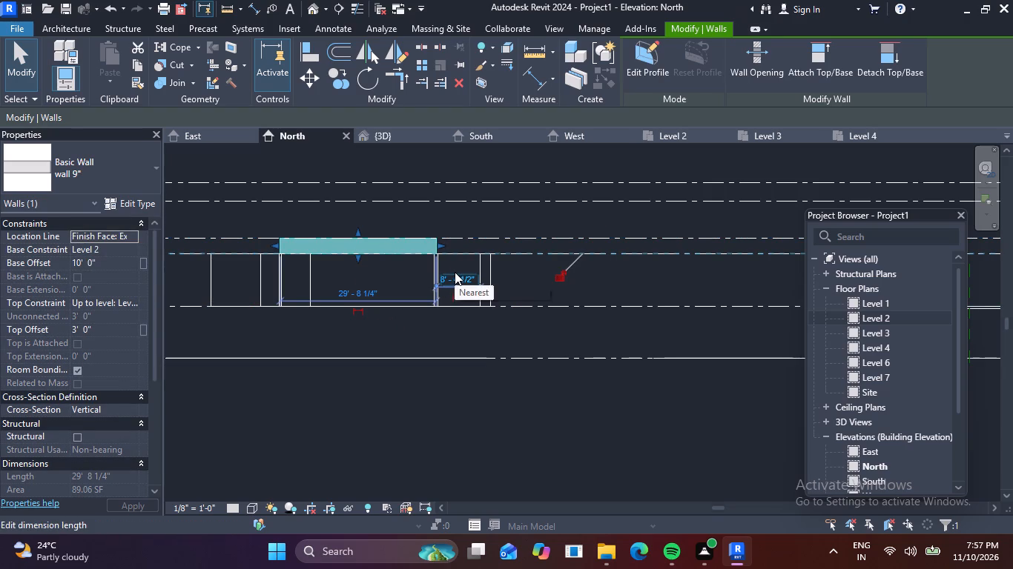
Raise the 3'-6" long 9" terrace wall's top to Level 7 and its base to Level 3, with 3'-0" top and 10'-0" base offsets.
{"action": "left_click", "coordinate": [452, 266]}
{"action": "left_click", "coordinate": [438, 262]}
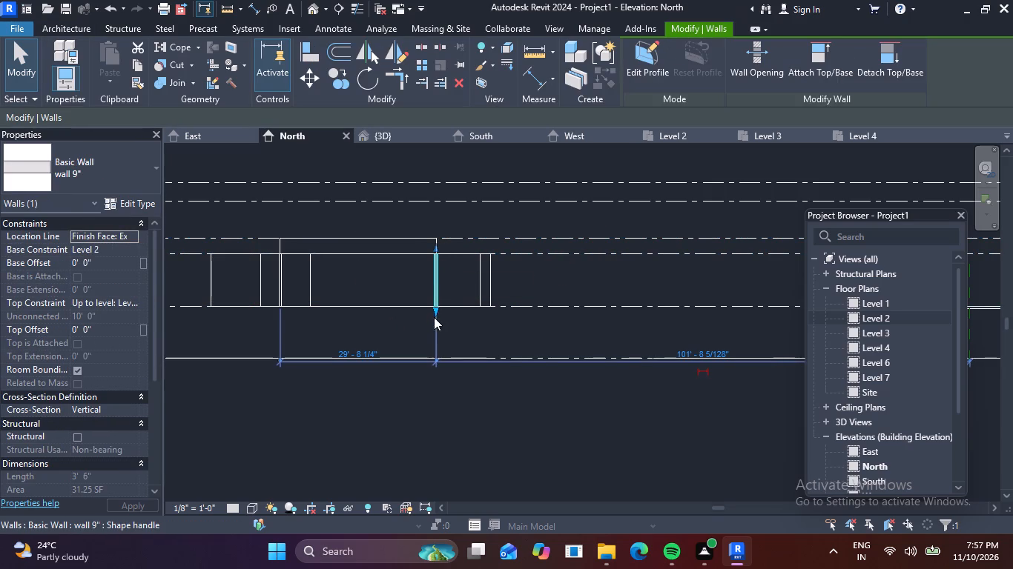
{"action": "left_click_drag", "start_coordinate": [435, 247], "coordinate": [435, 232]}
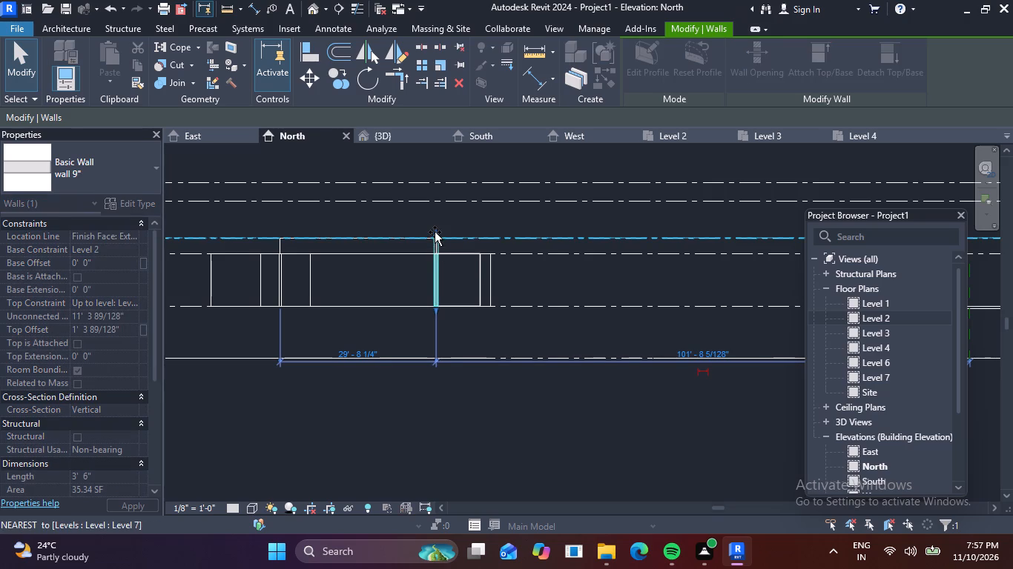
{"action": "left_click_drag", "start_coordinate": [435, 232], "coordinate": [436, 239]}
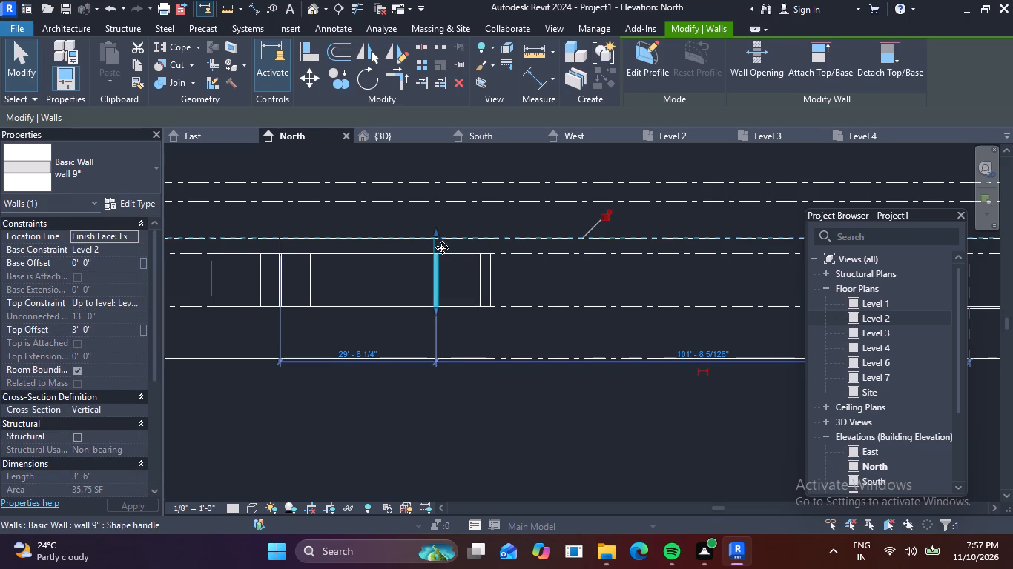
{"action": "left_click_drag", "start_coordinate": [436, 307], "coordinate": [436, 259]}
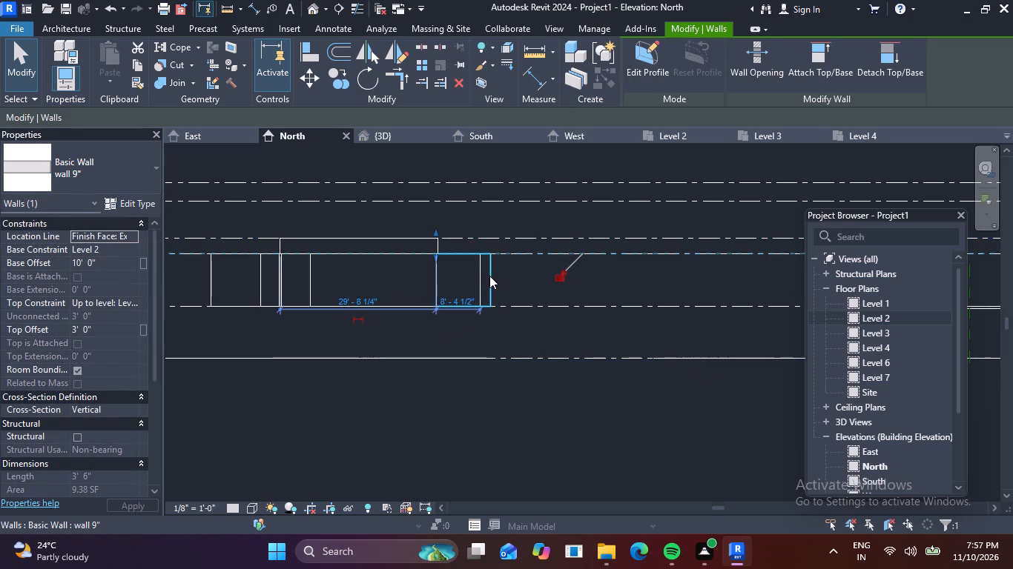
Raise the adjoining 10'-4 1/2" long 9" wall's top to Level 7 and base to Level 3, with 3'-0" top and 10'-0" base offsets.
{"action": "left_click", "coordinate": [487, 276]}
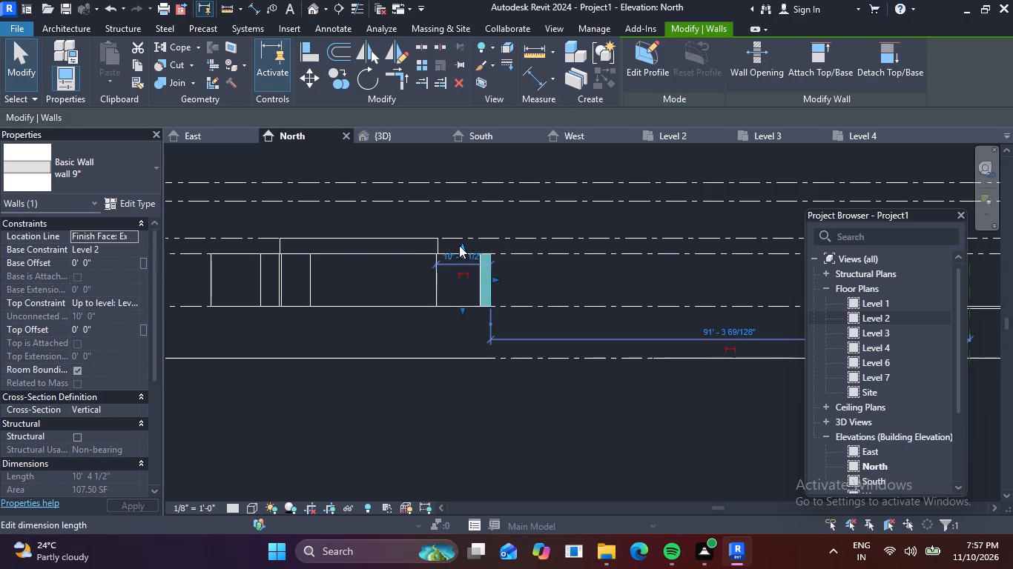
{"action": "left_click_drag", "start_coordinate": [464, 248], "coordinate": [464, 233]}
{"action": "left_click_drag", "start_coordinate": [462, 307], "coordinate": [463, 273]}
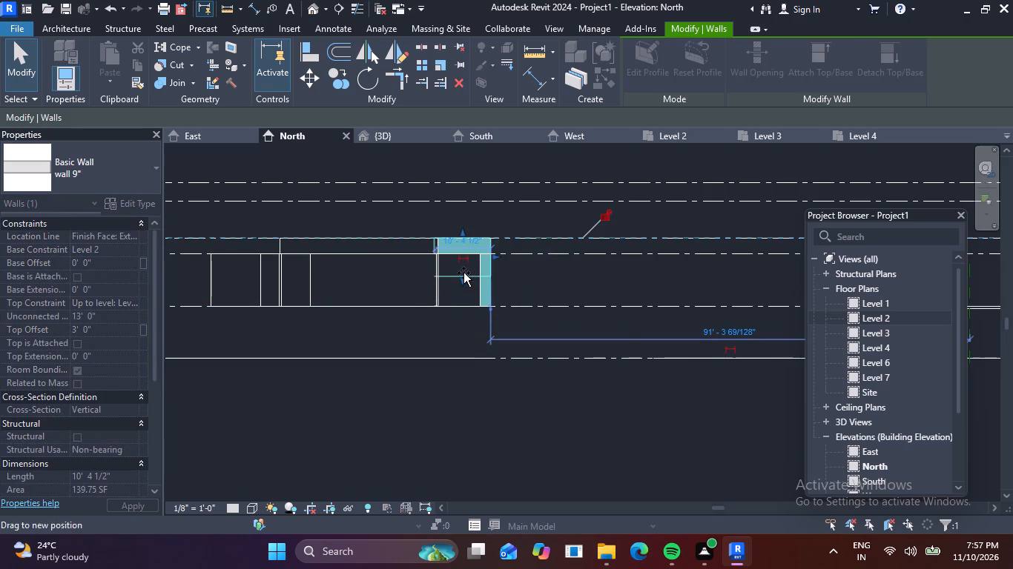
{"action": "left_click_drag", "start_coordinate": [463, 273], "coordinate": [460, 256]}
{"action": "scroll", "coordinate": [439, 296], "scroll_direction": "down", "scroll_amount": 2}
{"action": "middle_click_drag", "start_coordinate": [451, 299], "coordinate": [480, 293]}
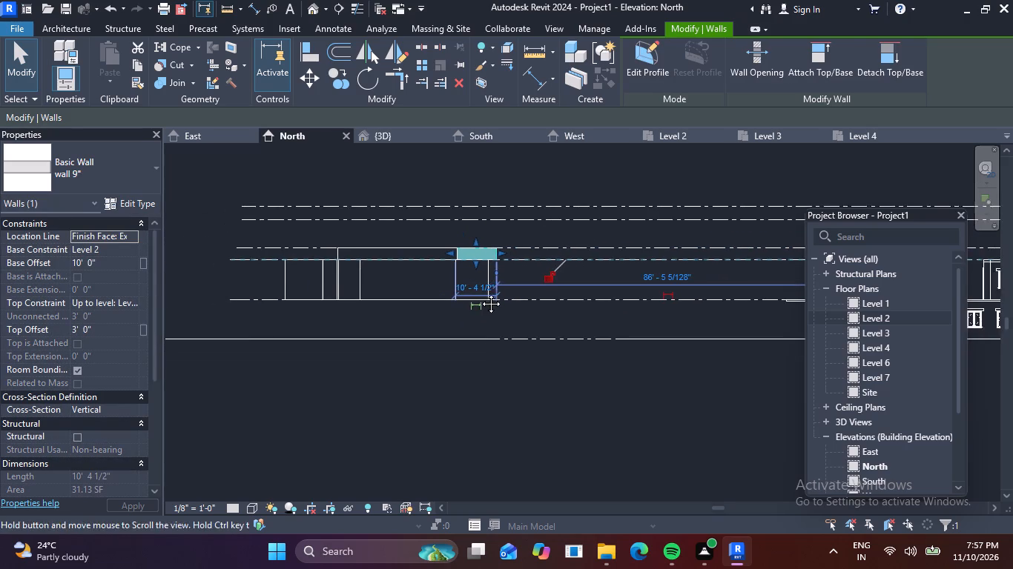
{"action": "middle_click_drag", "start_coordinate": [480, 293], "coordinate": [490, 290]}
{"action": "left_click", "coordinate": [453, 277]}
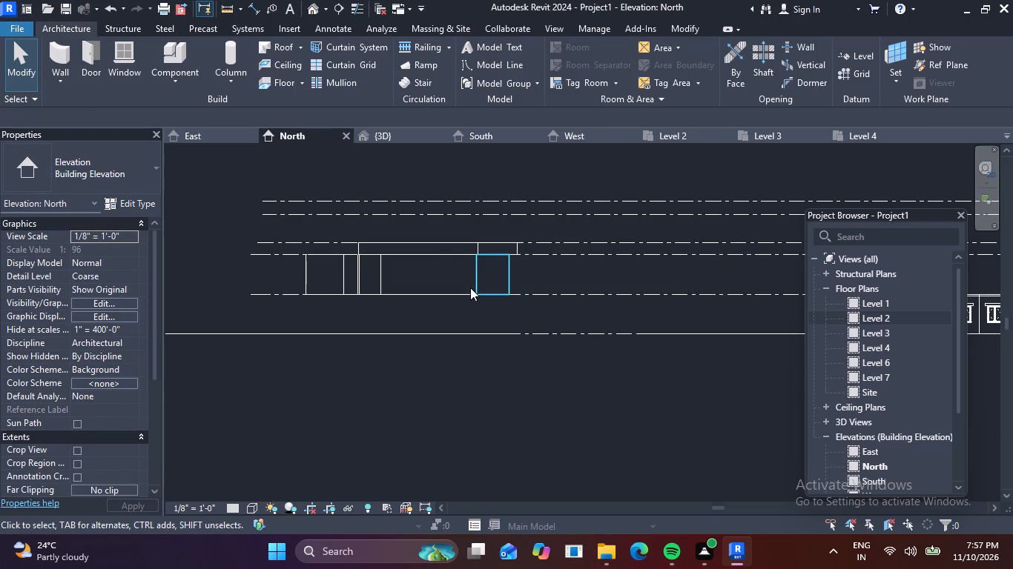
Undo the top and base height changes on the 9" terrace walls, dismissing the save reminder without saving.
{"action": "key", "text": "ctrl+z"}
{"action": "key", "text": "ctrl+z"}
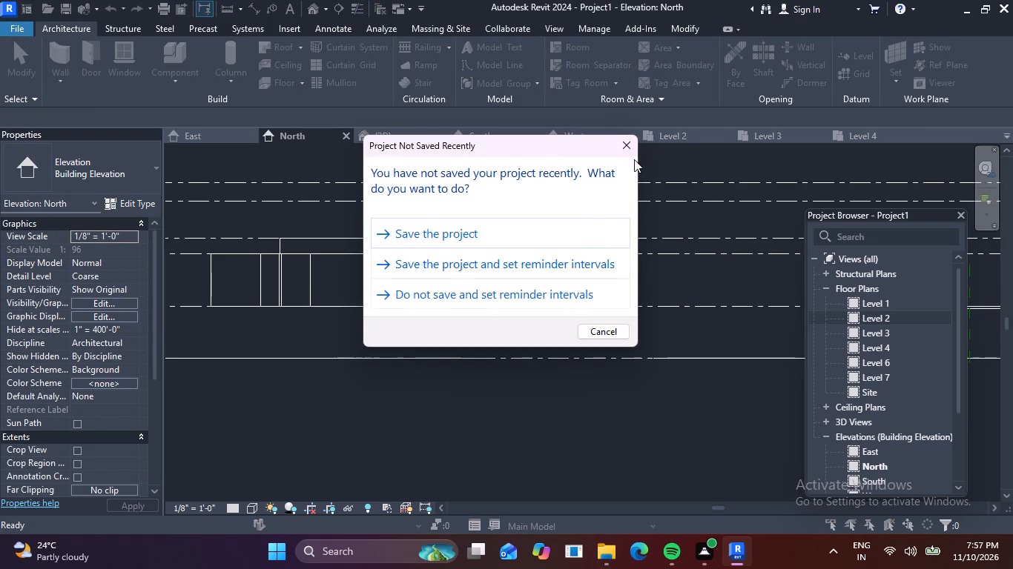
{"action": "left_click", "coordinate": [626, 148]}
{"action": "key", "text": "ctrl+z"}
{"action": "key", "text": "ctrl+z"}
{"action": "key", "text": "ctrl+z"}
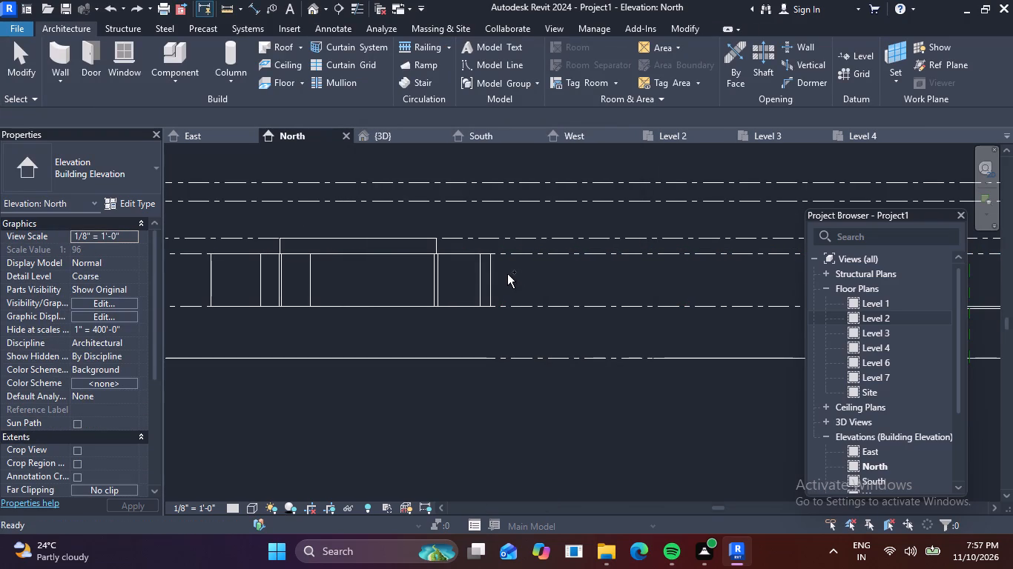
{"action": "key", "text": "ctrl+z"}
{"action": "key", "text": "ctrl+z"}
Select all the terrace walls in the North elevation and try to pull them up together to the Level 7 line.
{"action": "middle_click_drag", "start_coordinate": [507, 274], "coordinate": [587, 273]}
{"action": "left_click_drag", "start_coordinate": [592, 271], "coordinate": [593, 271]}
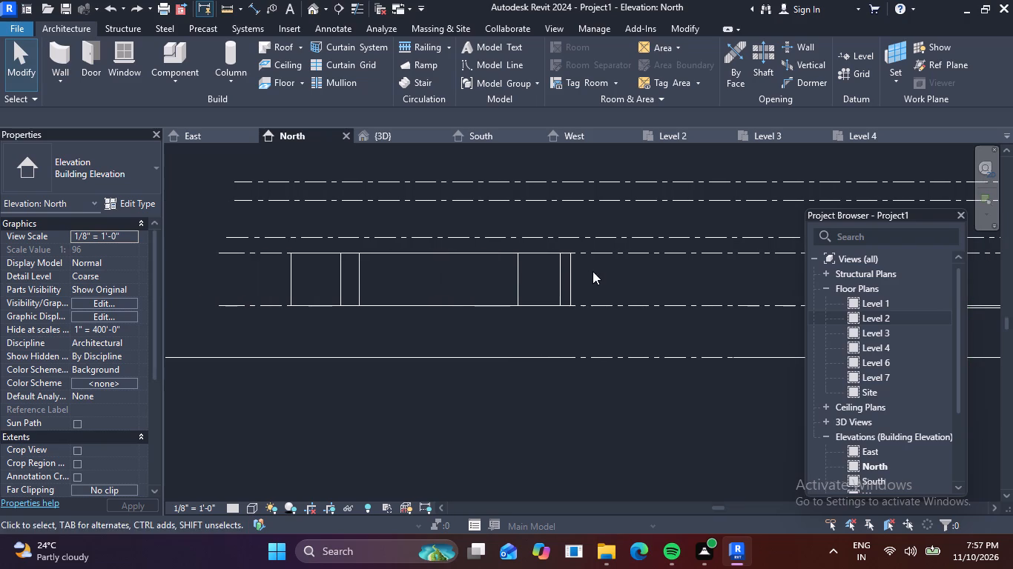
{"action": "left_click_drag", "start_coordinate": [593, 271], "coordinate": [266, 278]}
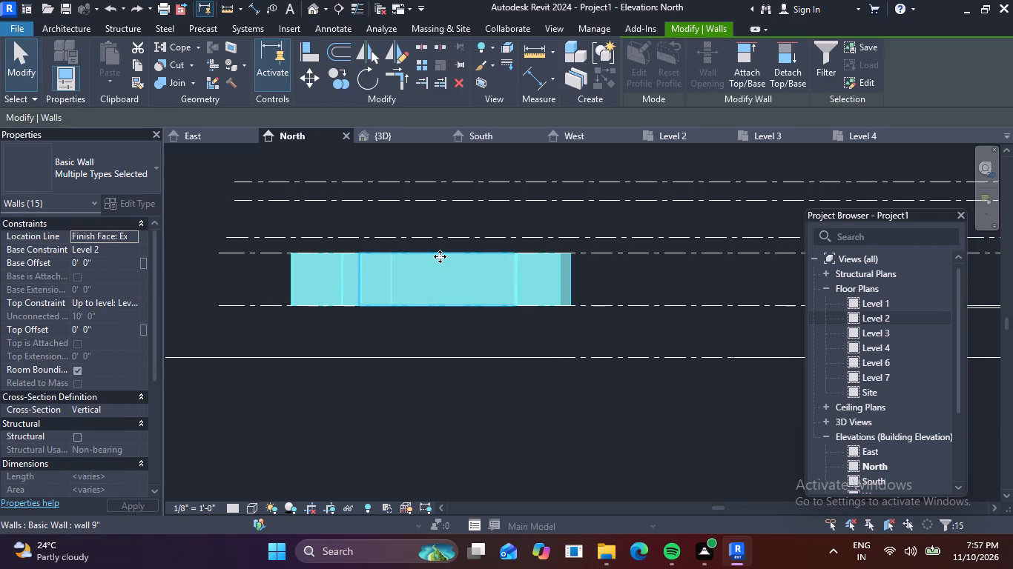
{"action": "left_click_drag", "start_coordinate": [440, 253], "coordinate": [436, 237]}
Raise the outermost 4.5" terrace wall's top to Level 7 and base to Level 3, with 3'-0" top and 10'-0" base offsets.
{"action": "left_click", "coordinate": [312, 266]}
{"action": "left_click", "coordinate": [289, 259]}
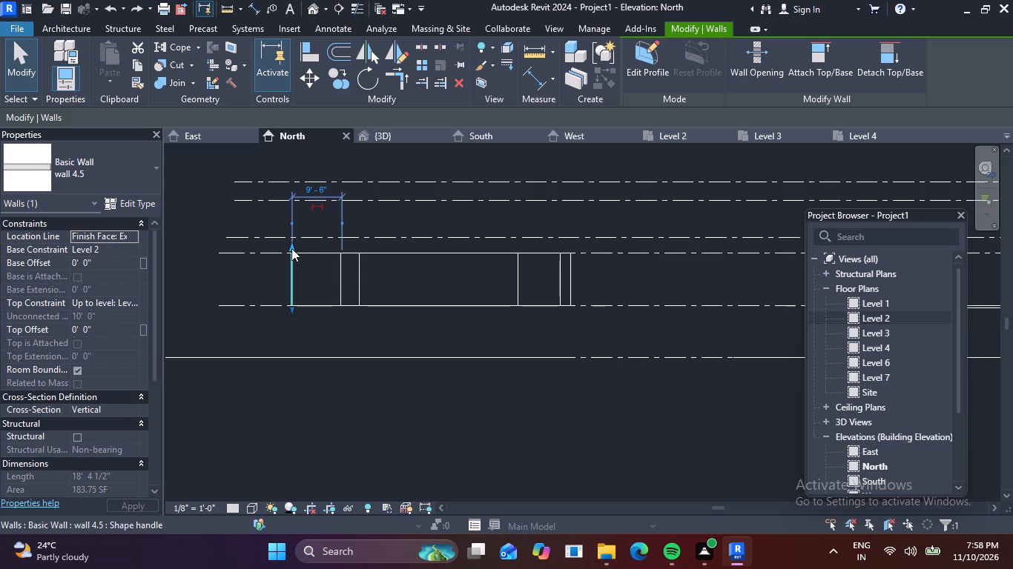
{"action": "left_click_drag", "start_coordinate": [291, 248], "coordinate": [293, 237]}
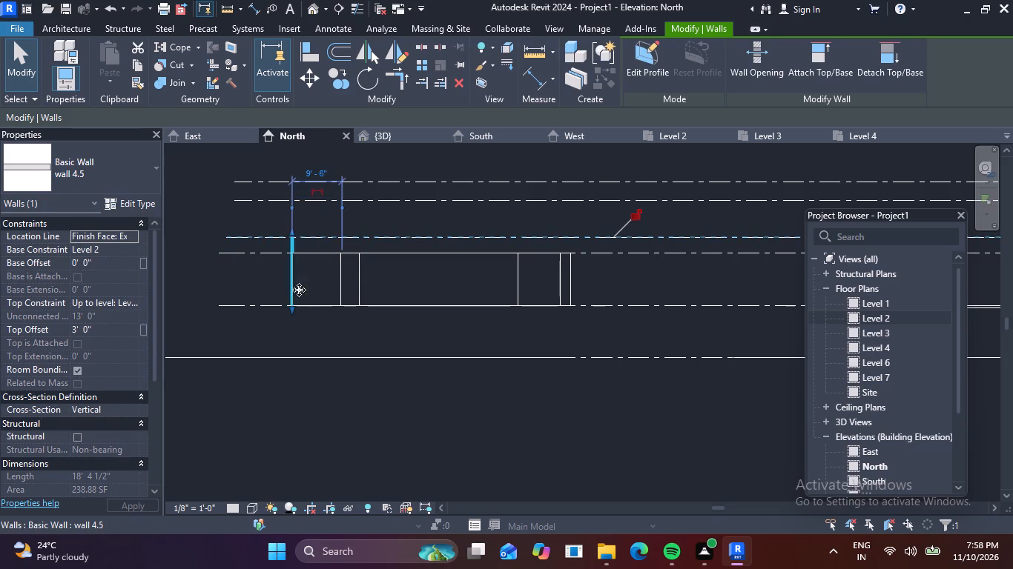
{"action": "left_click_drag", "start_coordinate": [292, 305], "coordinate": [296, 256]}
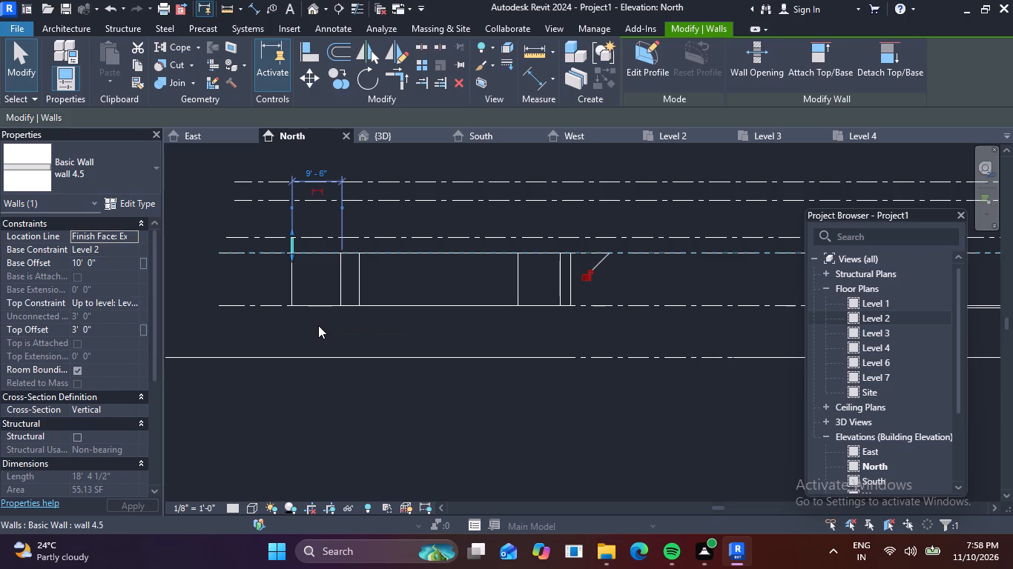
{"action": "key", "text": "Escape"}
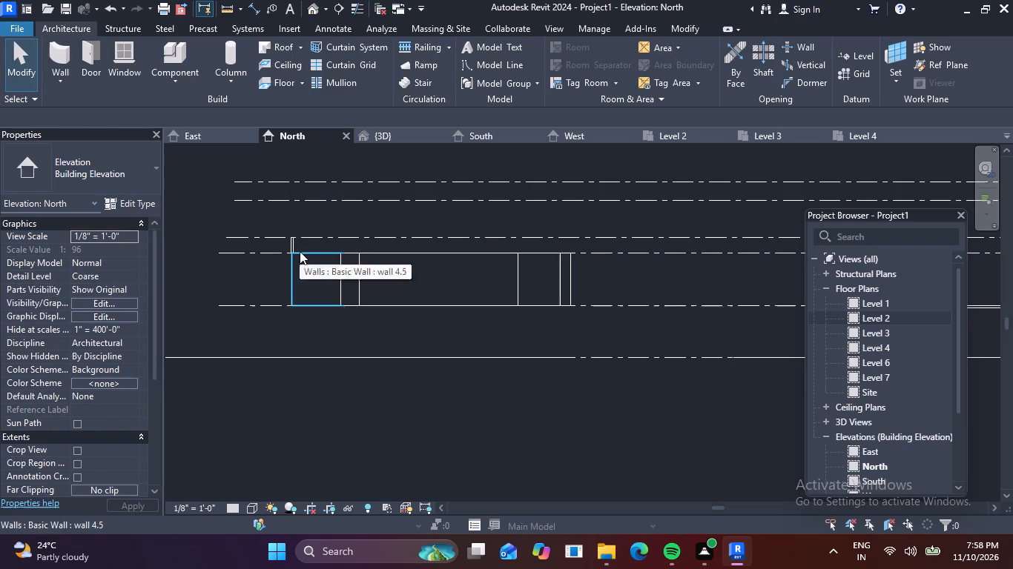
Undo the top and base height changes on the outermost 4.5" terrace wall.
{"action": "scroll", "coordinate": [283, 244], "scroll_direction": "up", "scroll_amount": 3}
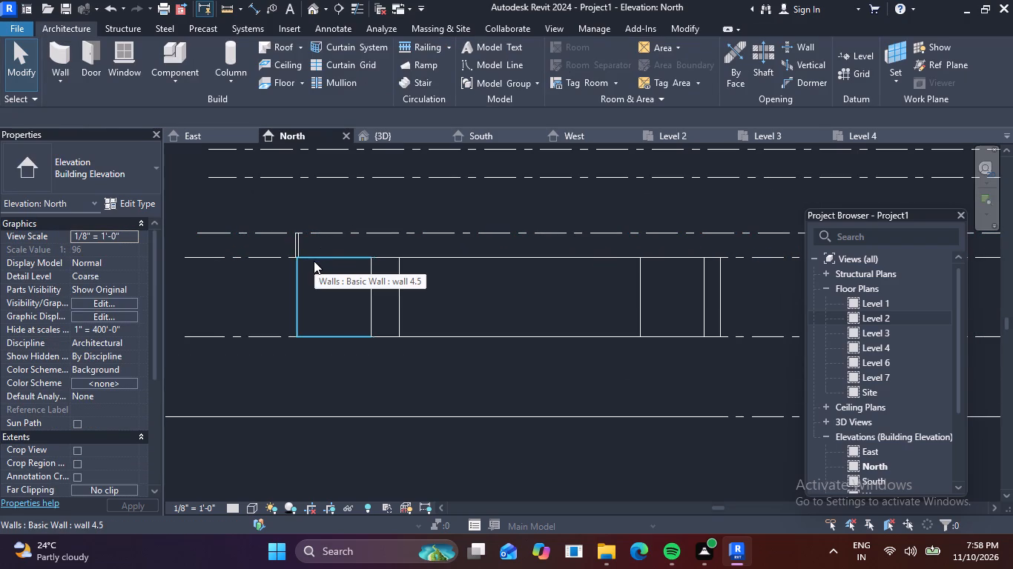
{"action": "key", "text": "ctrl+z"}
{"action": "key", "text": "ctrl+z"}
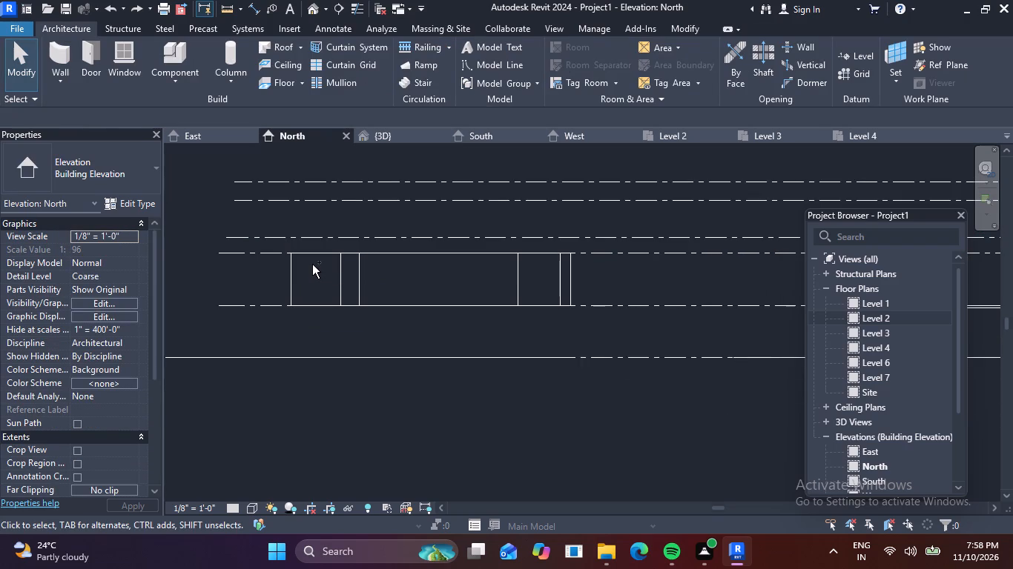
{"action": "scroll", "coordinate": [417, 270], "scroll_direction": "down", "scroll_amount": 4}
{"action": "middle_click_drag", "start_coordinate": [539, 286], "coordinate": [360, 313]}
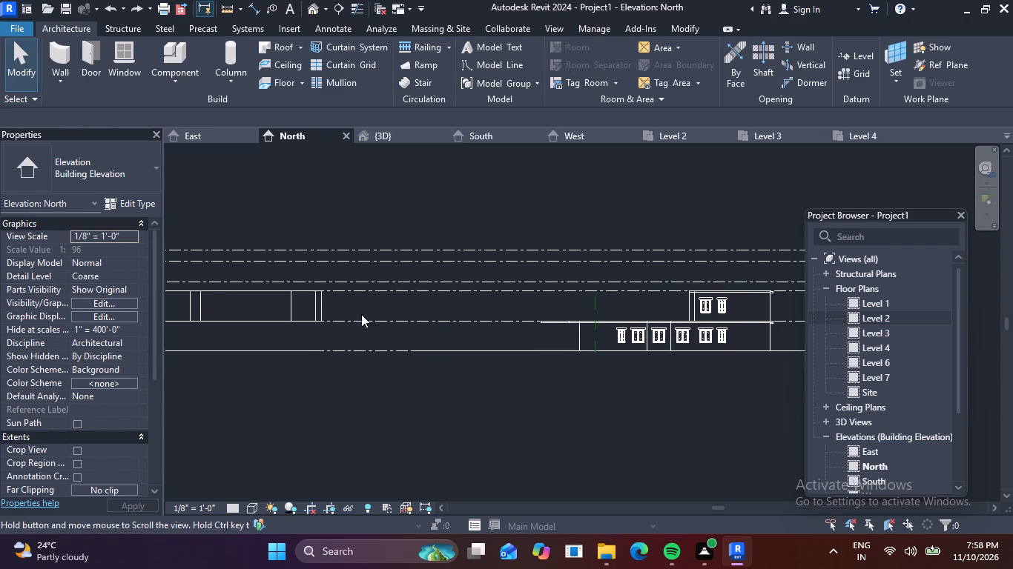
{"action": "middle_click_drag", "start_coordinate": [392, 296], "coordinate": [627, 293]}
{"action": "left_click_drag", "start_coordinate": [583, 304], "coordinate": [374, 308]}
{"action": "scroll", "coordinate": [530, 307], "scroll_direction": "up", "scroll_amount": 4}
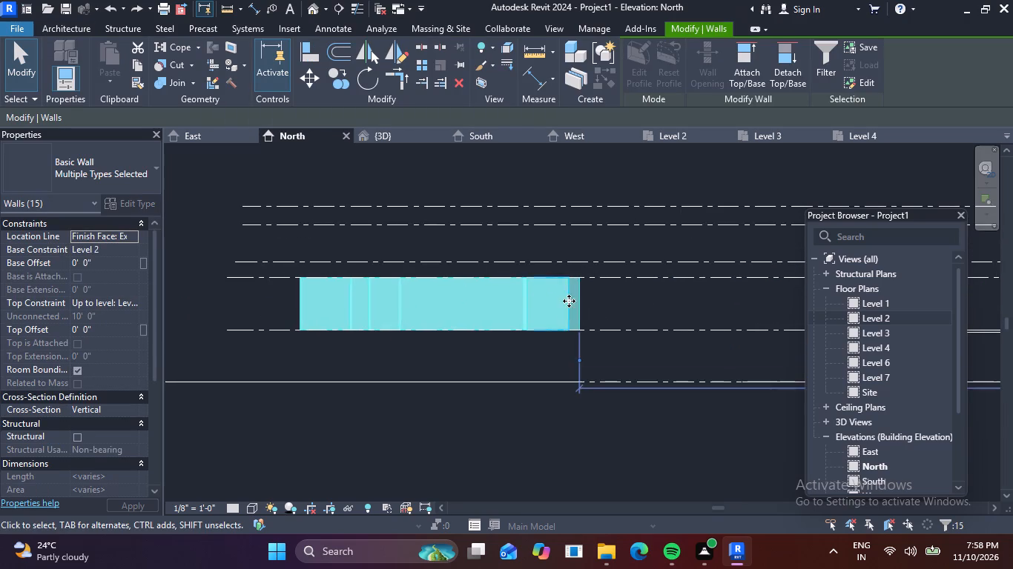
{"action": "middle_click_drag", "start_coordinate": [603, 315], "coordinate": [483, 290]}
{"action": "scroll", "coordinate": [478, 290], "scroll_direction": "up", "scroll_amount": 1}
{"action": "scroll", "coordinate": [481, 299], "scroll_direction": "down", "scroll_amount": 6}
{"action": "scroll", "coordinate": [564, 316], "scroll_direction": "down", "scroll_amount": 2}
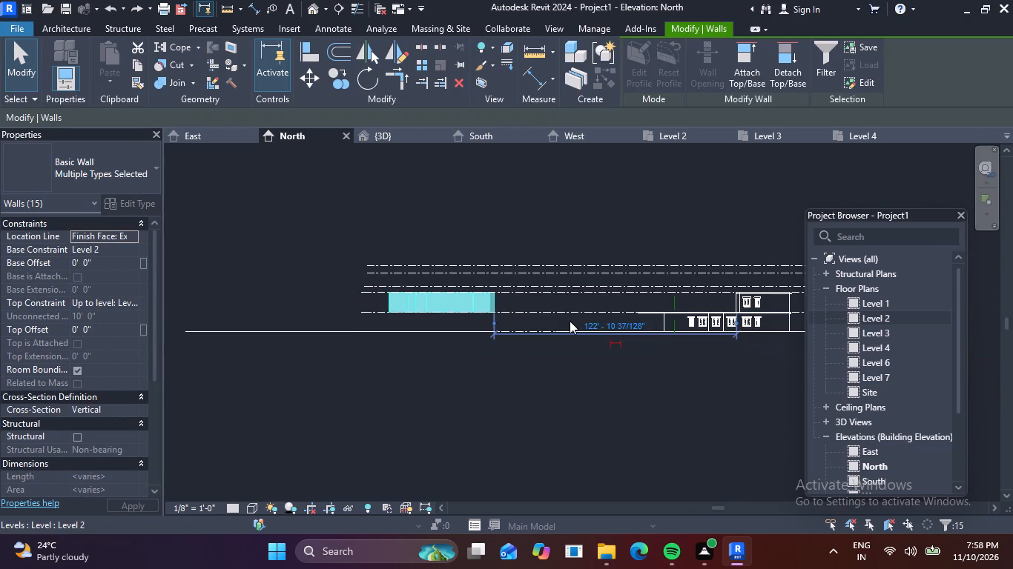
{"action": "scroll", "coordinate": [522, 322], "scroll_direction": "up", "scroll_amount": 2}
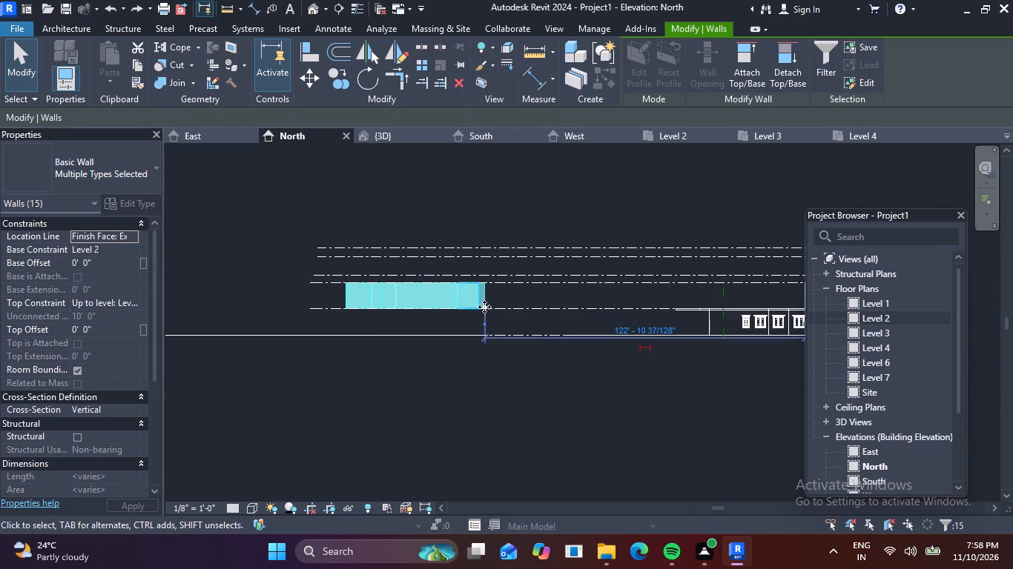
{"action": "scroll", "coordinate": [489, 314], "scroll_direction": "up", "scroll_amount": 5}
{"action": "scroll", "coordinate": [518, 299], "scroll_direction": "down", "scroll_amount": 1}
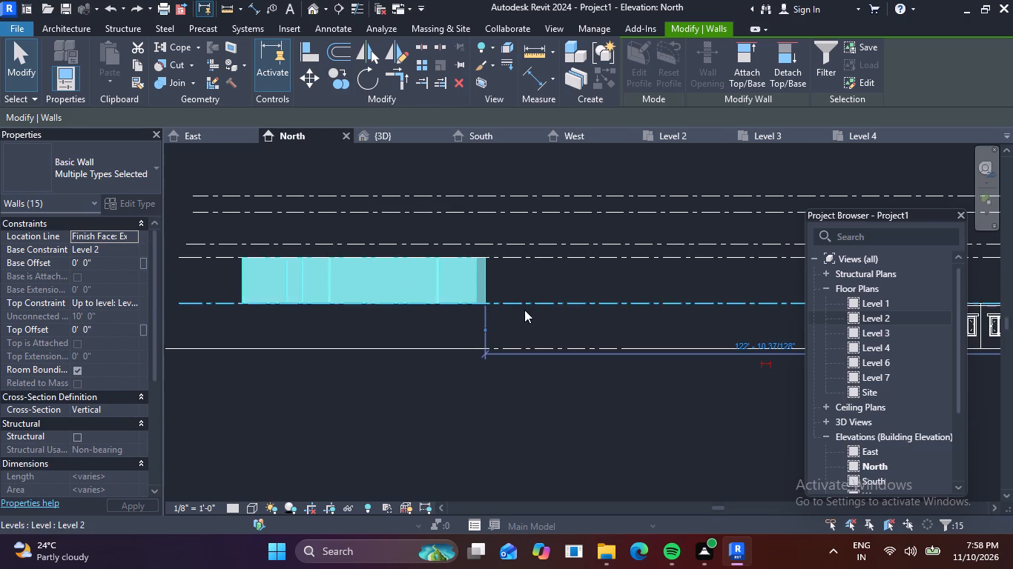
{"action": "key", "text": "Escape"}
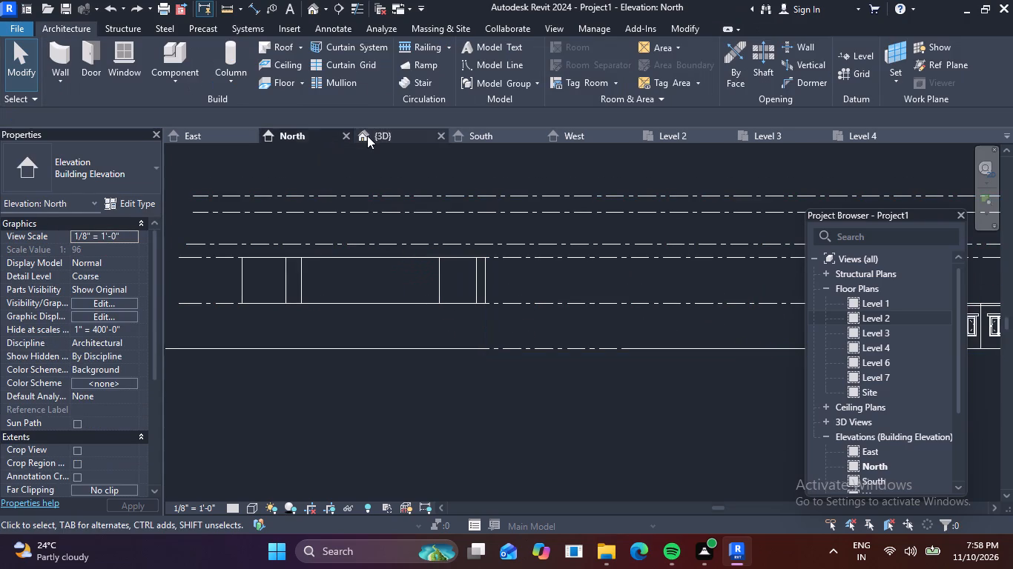
In the South elevation, select all the terrace walls and nudge them horizontally toward the main building.
{"action": "left_click", "coordinate": [475, 142]}
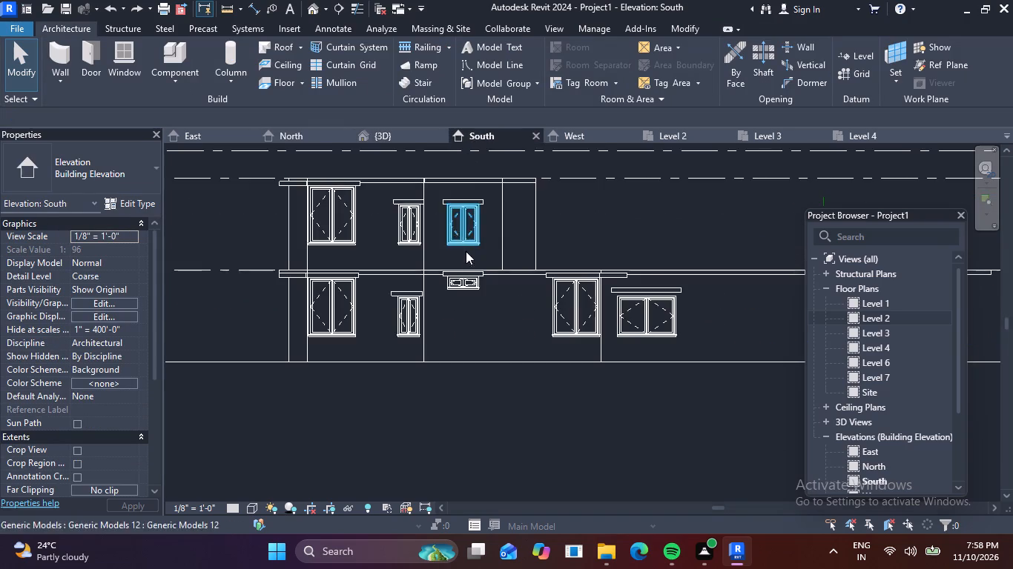
{"action": "scroll", "coordinate": [466, 257], "scroll_direction": "down", "scroll_amount": 9}
{"action": "middle_click_drag", "start_coordinate": [472, 283], "coordinate": [160, 314]}
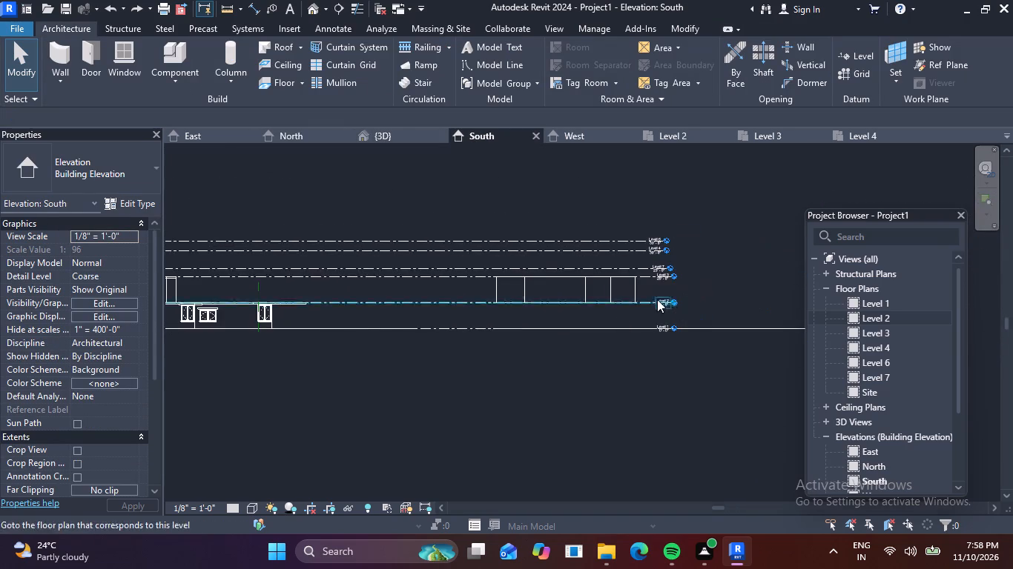
{"action": "scroll", "coordinate": [639, 292], "scroll_direction": "up", "scroll_amount": 5}
{"action": "left_click", "coordinate": [635, 295]}
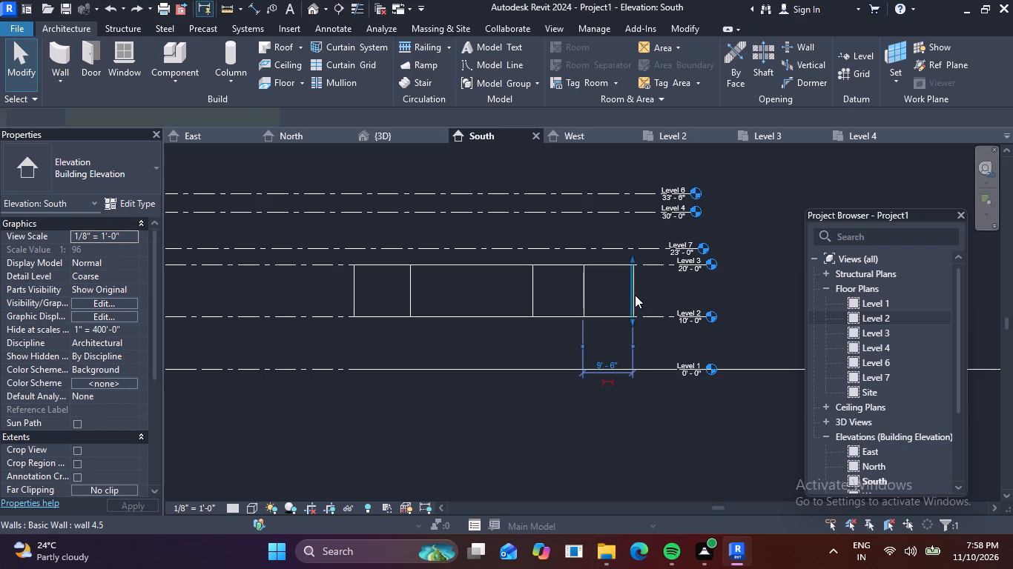
{"action": "left_click_drag", "start_coordinate": [652, 294], "coordinate": [337, 295]}
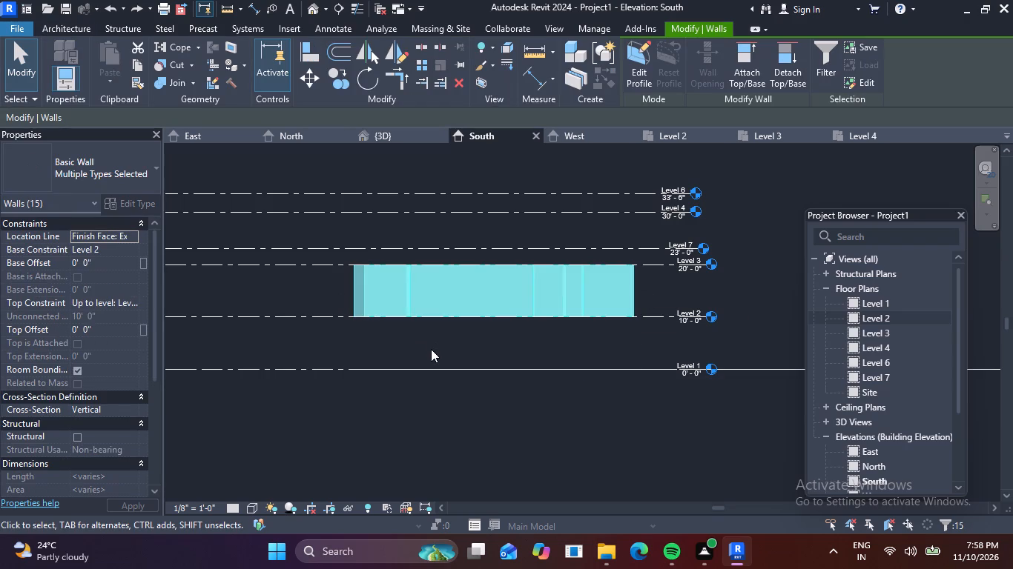
{"action": "key", "text": "ctrl+alt+Up"}
{"action": "key", "text": "ctrl+alt+Up"}
{"action": "key", "text": "ctrl+alt+Left"}
{"action": "key", "text": "ctrl+alt+Left"}
{"action": "key", "text": "ctrl+alt+Left"}
{"action": "key", "text": "ctrl+alt+Left"}
{"action": "key", "text": "ctrl+alt+Left"}
{"action": "key", "text": "ctrl+alt+Left"}
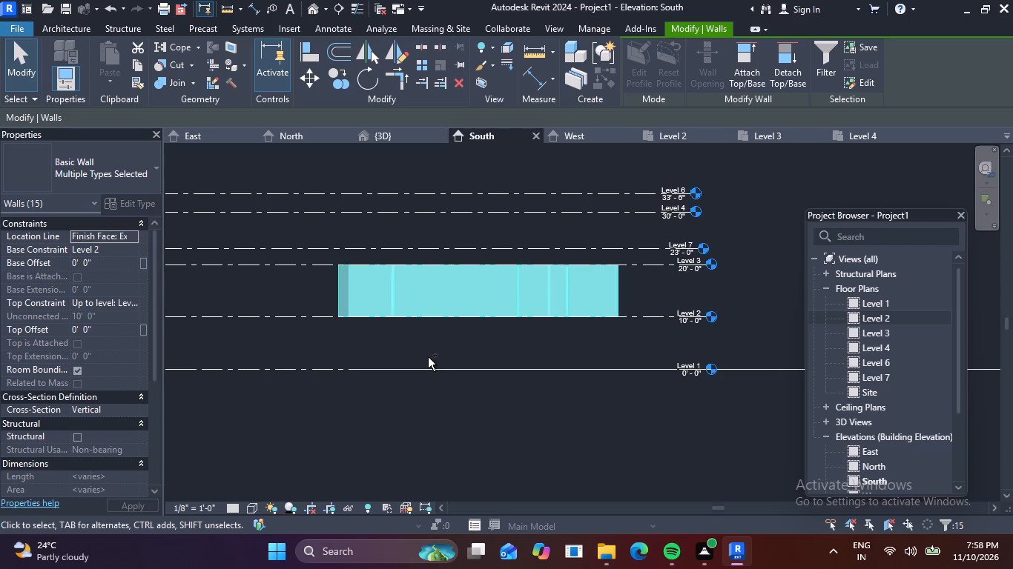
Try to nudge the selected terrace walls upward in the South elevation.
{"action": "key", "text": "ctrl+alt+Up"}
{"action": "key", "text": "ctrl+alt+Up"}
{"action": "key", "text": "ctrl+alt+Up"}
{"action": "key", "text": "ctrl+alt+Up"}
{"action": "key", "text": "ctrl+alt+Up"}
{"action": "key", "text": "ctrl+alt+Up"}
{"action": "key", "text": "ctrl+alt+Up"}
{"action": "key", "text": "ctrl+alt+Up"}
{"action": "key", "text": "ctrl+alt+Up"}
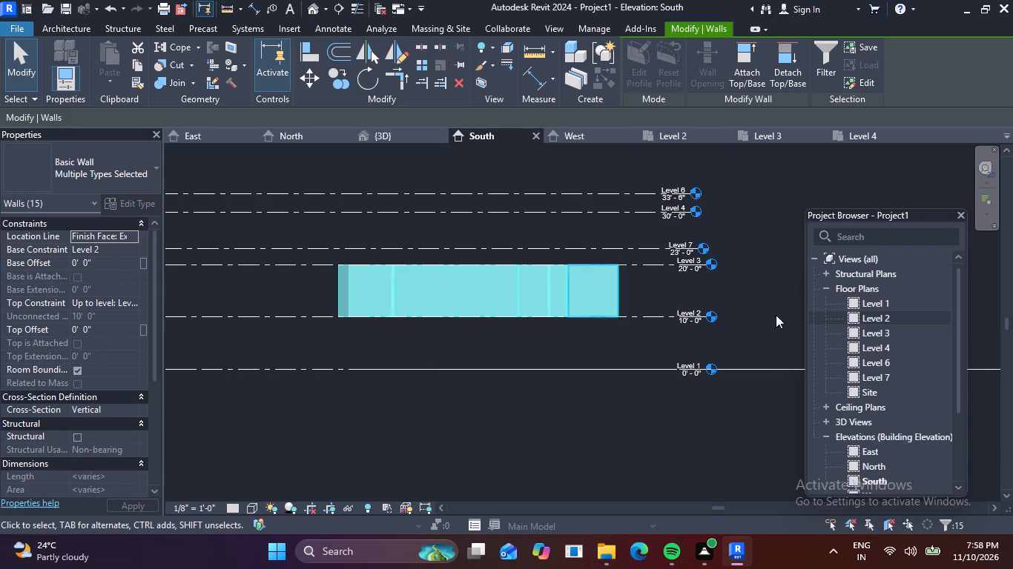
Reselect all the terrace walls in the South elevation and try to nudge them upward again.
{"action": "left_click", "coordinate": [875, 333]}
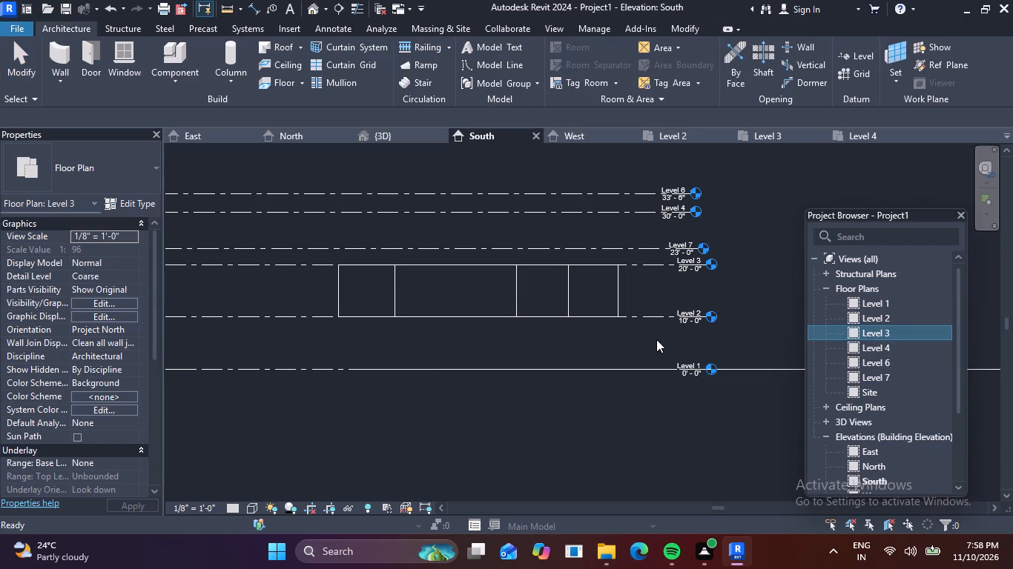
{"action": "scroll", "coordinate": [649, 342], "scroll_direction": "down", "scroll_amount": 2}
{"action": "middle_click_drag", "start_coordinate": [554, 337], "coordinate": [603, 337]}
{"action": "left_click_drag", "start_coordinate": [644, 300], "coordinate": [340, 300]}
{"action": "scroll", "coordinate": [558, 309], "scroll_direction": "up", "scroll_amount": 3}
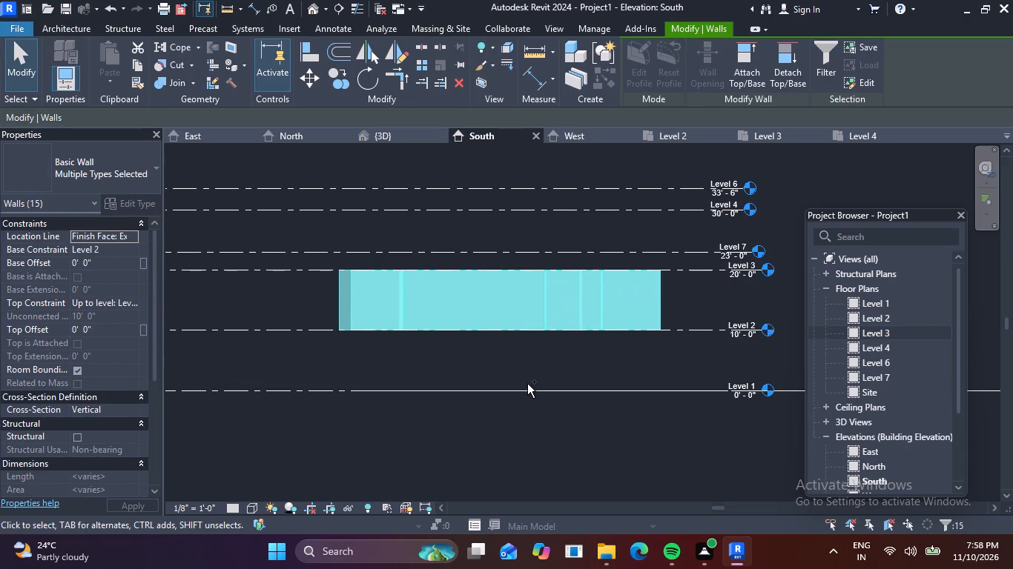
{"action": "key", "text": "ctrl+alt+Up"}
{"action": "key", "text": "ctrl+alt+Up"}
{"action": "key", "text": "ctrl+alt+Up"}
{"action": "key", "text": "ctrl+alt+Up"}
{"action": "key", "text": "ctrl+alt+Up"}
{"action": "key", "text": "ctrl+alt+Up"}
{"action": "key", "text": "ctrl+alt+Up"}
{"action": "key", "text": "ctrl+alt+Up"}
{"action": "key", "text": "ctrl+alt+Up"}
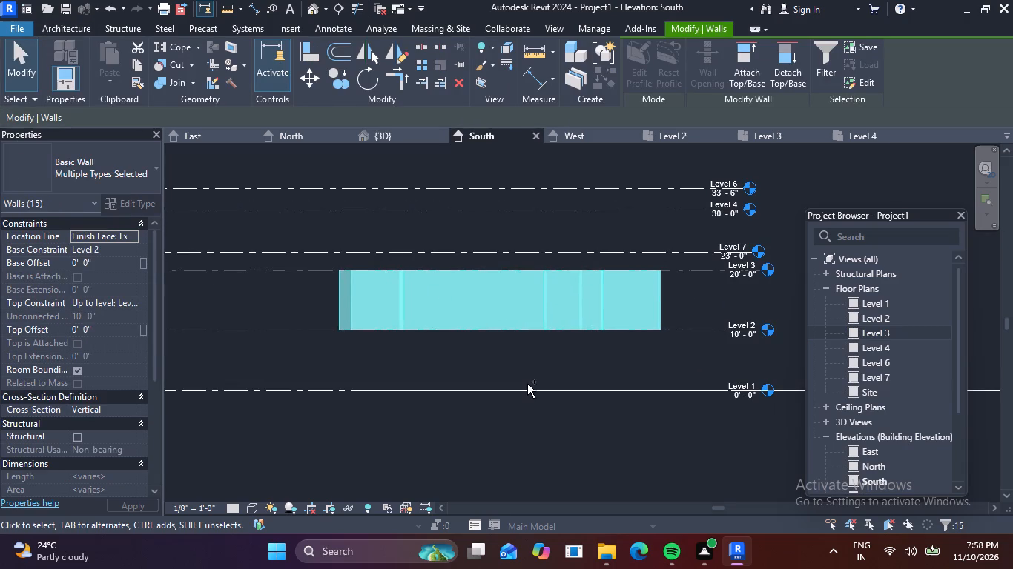
Nudge the selected terrace walls horizontally toward the main building in the South elevation.
{"action": "key", "text": "ctrl+alt+Left"}
{"action": "key", "text": "ctrl+alt+Left"}
{"action": "key", "text": "ctrl+alt+Left"}
{"action": "key", "text": "ctrl+alt+Left"}
{"action": "key", "text": "ctrl+alt+Left"}
{"action": "key", "text": "ctrl+alt+Left"}
{"action": "key", "text": "ctrl+alt+Left"}
{"action": "key", "text": "ctrl+alt+Left"}
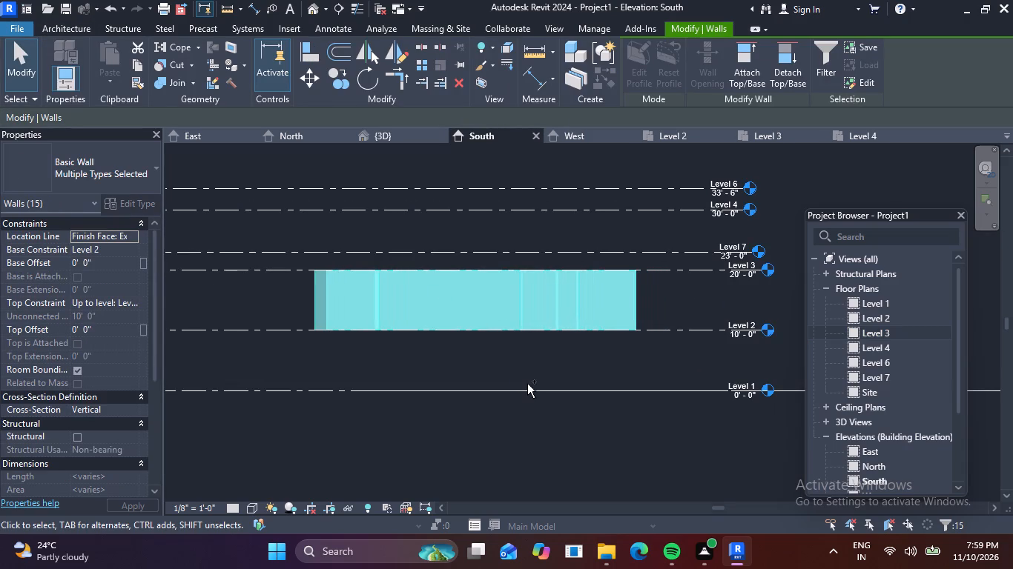
{"action": "scroll", "coordinate": [607, 384], "scroll_direction": "down", "scroll_amount": 6}
{"action": "scroll", "coordinate": [443, 388], "scroll_direction": "down", "scroll_amount": 2}
{"action": "middle_click_drag", "start_coordinate": [431, 391], "coordinate": [528, 393]}
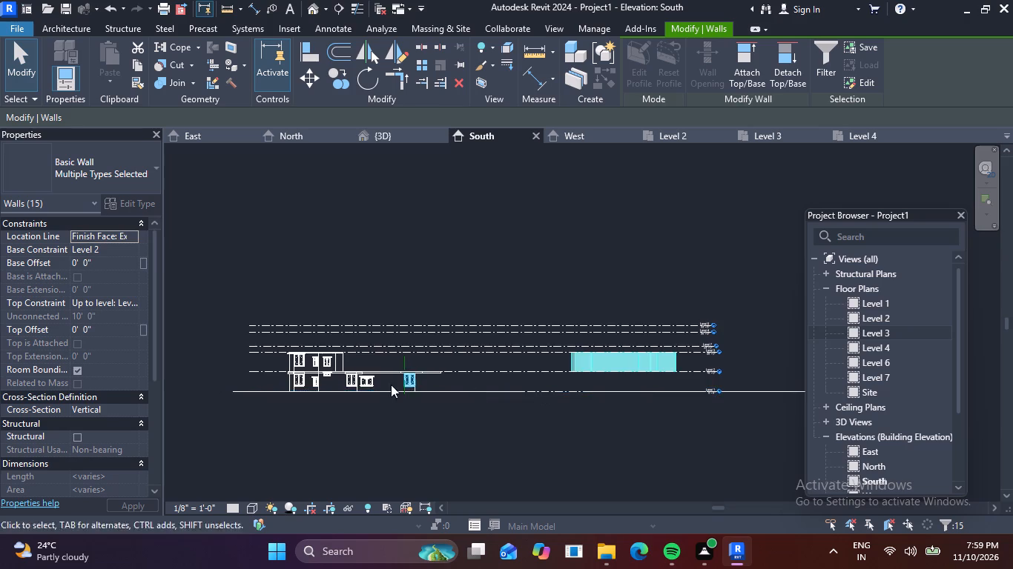
{"action": "scroll", "coordinate": [371, 377], "scroll_direction": "up", "scroll_amount": 5}
{"action": "middle_click_drag", "start_coordinate": [489, 370], "coordinate": [312, 385]}
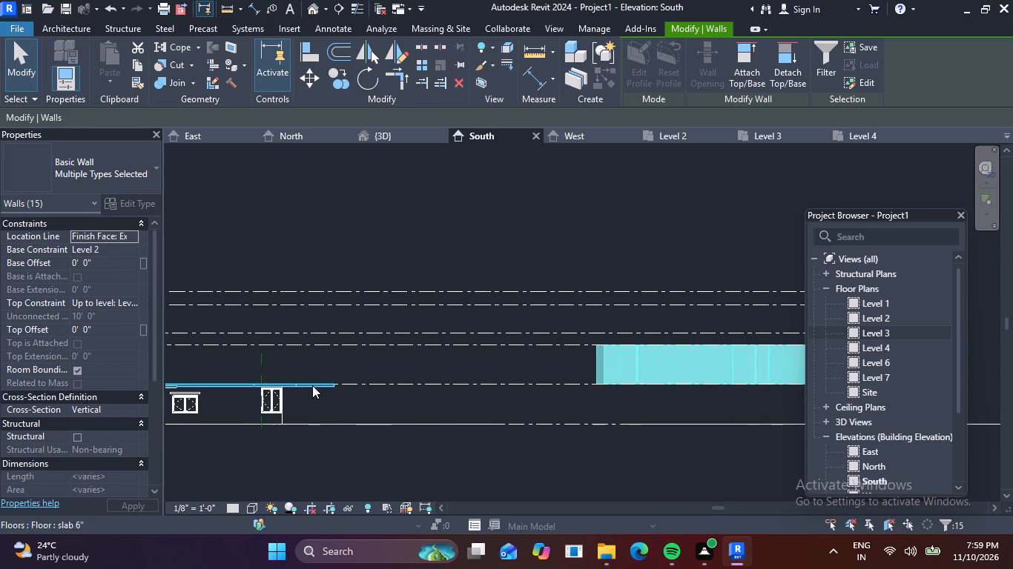
{"action": "scroll", "coordinate": [595, 389], "scroll_direction": "up", "scroll_amount": 5}
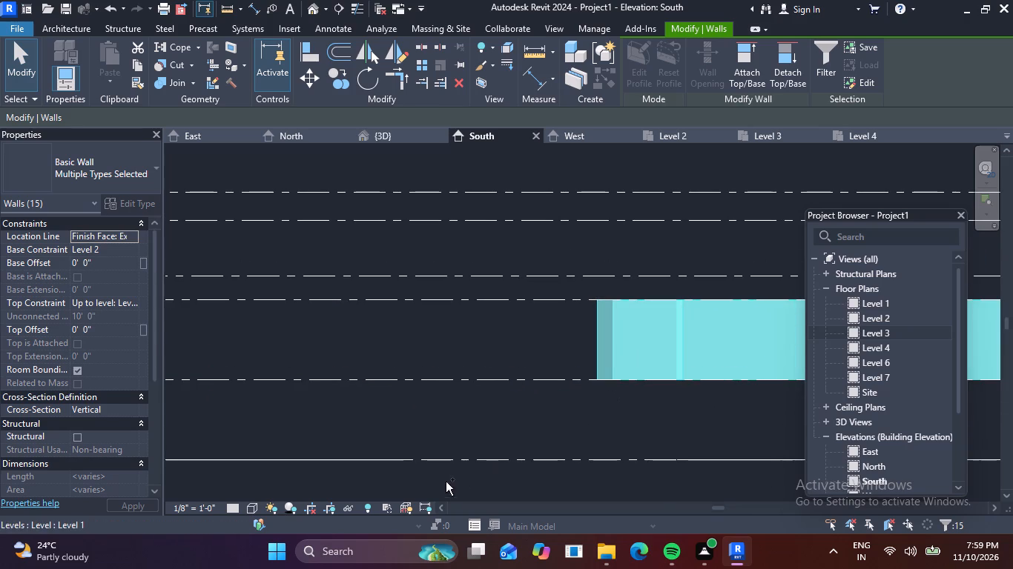
{"action": "key", "text": "ctrl+alt+Left"}
{"action": "key", "text": "ctrl+alt+Left"}
{"action": "key", "text": "ctrl+alt+Left"}
{"action": "key", "text": "ctrl+alt+Left"}
{"action": "key", "text": "ctrl+alt+Left"}
{"action": "key", "text": "ctrl+alt+Left"}
{"action": "key", "text": "ctrl+alt+Left"}
{"action": "key", "text": "ctrl+alt+Left"}
{"action": "key", "text": "ctrl+alt+Left"}
{"action": "key", "text": "ctrl+alt+Left"}
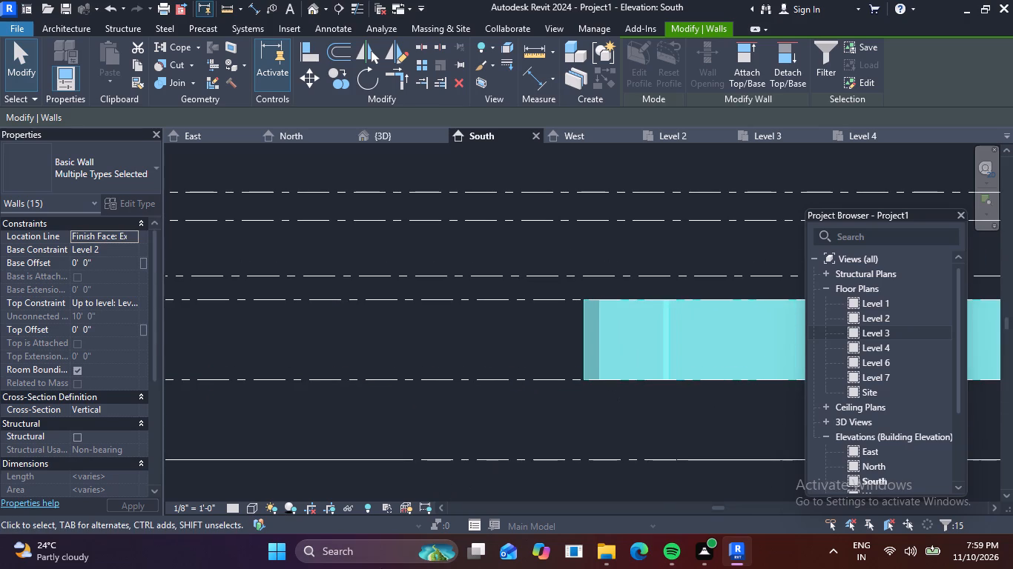
{"action": "key", "text": "ctrl+alt+Left"}
{"action": "key", "text": "ctrl+alt+Left"}
{"action": "key", "text": "ctrl+alt+Left"}
{"action": "key", "text": "ctrl+alt+Left"}
{"action": "key", "text": "ctrl+alt+Left"}
{"action": "key", "text": "ctrl+alt+Left"}
{"action": "key", "text": "ctrl+alt+Left"}
{"action": "key", "text": "ctrl+alt+Left"}
{"action": "key", "text": "ctrl+alt+Left"}
{"action": "key", "text": "ctrl+alt+Left"}
{"action": "key", "text": "ctrl+alt+Left"}
{"action": "key", "text": "ctrl+alt+Left"}
{"action": "key", "text": "ctrl+alt+Left"}
{"action": "key", "text": "ctrl+alt+Left"}
{"action": "key", "text": "ctrl+alt+Left"}
{"action": "key", "text": "ctrl+alt+Left"}
{"action": "key", "text": "ctrl+alt+Left"}
{"action": "key", "text": "ctrl+alt+Left"}
{"action": "key", "text": "ctrl+alt+Left"}
{"action": "key", "text": "ctrl+alt+Left"}
{"action": "key", "text": "ctrl+alt+Left"}
{"action": "key", "text": "ctrl+alt+Left"}
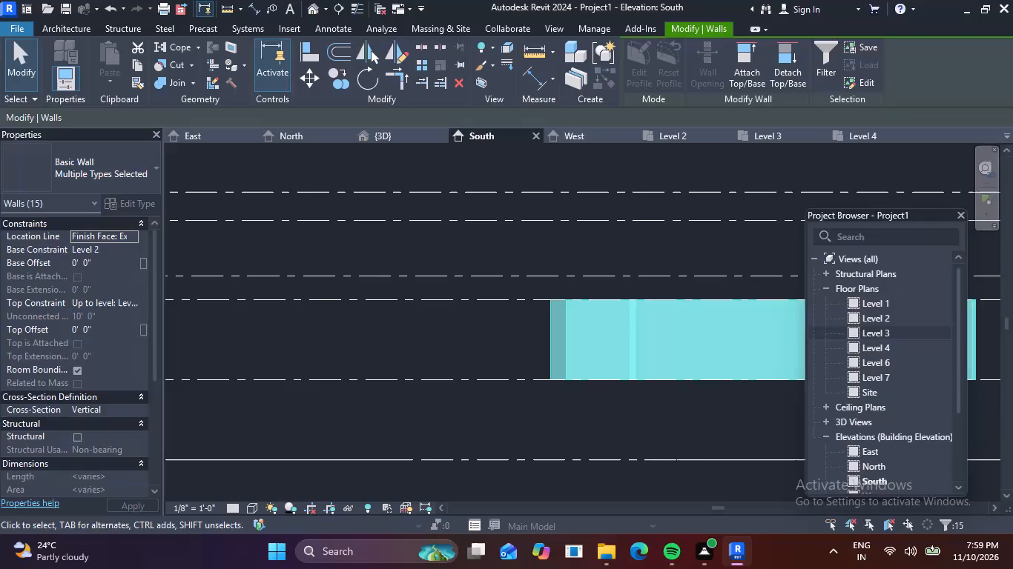
{"action": "key", "text": "ctrl+alt+Left"}
{"action": "key", "text": "ctrl+alt+Left"}
{"action": "key", "text": "ctrl+alt+Left"}
{"action": "key", "text": "ctrl+alt+Left"}
{"action": "key", "text": "ctrl+alt+Left"}
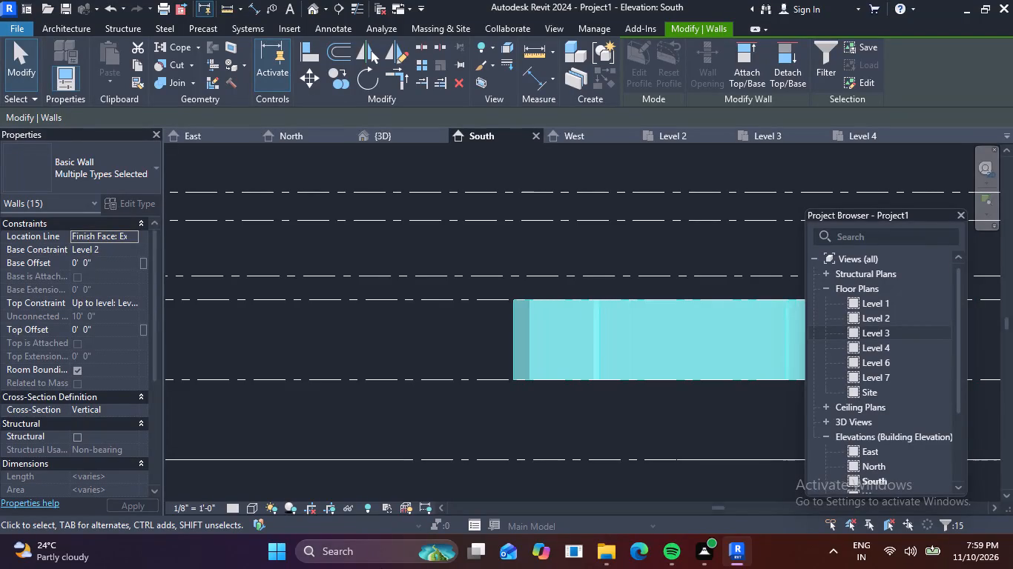
{"action": "key", "text": "ctrl+alt+Left"}
{"action": "key", "text": "ctrl+alt+Left"}
{"action": "key", "text": "ctrl+alt+Left"}
{"action": "key", "text": "ctrl+alt+Left"}
{"action": "key", "text": "ctrl+alt+Left"}
{"action": "key", "text": "ctrl+alt+Left"}
{"action": "key", "text": "ctrl+alt+Left"}
{"action": "key", "text": "ctrl+alt+Left"}
{"action": "key", "text": "ctrl+alt+Left"}
{"action": "key", "text": "ctrl+alt+Left"}
{"action": "key", "text": "ctrl+alt+Left"}
{"action": "key", "text": "ctrl+alt+Left"}
{"action": "key", "text": "ctrl+alt+Left"}
{"action": "key", "text": "ctrl+alt+Left"}
{"action": "key", "text": "ctrl+alt+Left"}
{"action": "key", "text": "ctrl+alt+Left"}
{"action": "key", "text": "ctrl+alt+Left"}
{"action": "key", "text": "ctrl+alt+Left"}
{"action": "key", "text": "ctrl+alt+Left"}
{"action": "key", "text": "ctrl+alt+Left"}
{"action": "key", "text": "ctrl+alt+Left"}
{"action": "key", "text": "ctrl+alt+Left"}
{"action": "key", "text": "ctrl+alt+Left"}
{"action": "key", "text": "ctrl+alt+Left"}
{"action": "key", "text": "ctrl+alt+Left"}
{"action": "key", "text": "ctrl+alt+Left"}
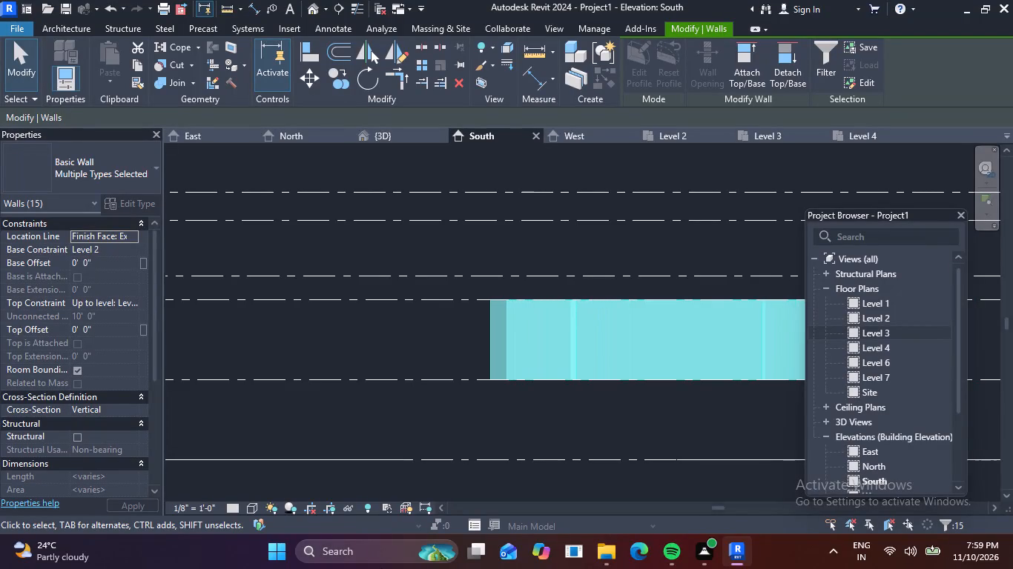
{"action": "key", "text": "ctrl+alt+Left"}
{"action": "key", "text": "ctrl+alt+Left"}
{"action": "key", "text": "ctrl+alt+Left"}
{"action": "key", "text": "ctrl+alt+Left"}
{"action": "key", "text": "ctrl+alt+Left"}
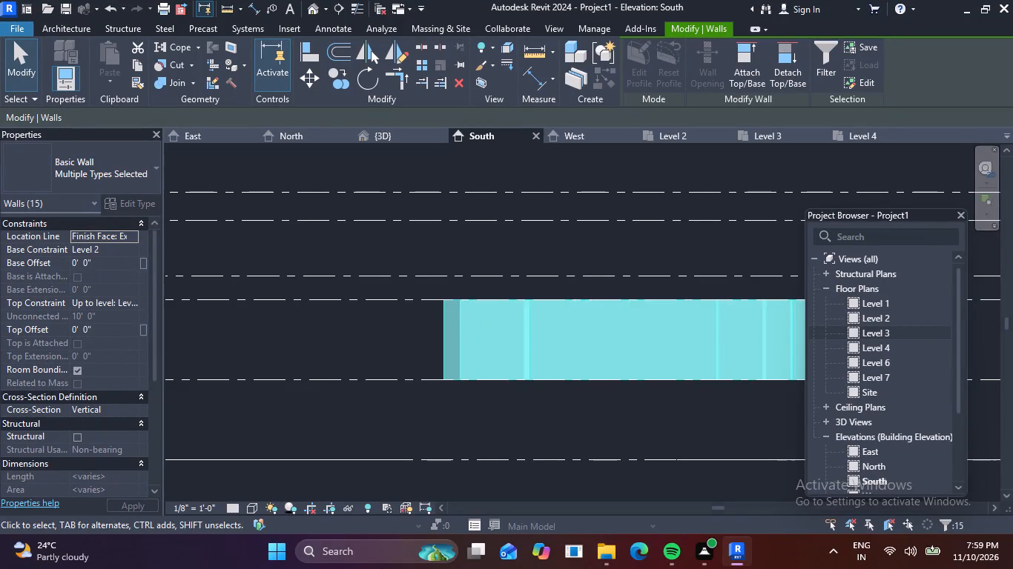
{"action": "scroll", "coordinate": [381, 568], "scroll_direction": "down", "scroll_amount": 8}
{"action": "scroll", "coordinate": [498, 419], "scroll_direction": "down", "scroll_amount": 6}
{"action": "scroll", "coordinate": [392, 339], "scroll_direction": "down", "scroll_amount": 2}
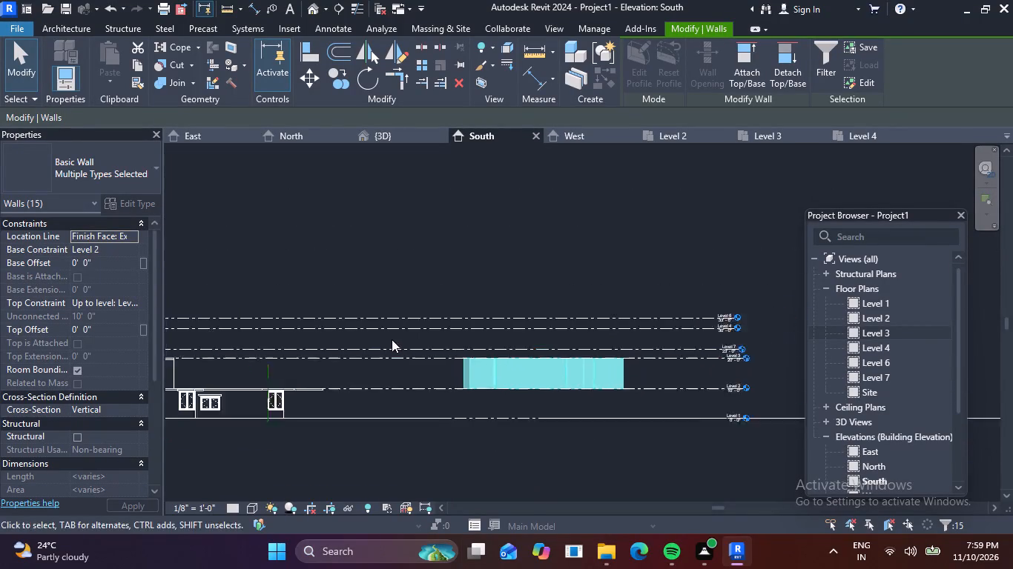
{"action": "scroll", "coordinate": [392, 339], "scroll_direction": "down", "scroll_amount": 1}
{"action": "middle_click_drag", "start_coordinate": [378, 346], "coordinate": [502, 364]}
{"action": "scroll", "coordinate": [268, 401], "scroll_direction": "up", "scroll_amount": 5}
{"action": "scroll", "coordinate": [462, 395], "scroll_direction": "up", "scroll_amount": 6}
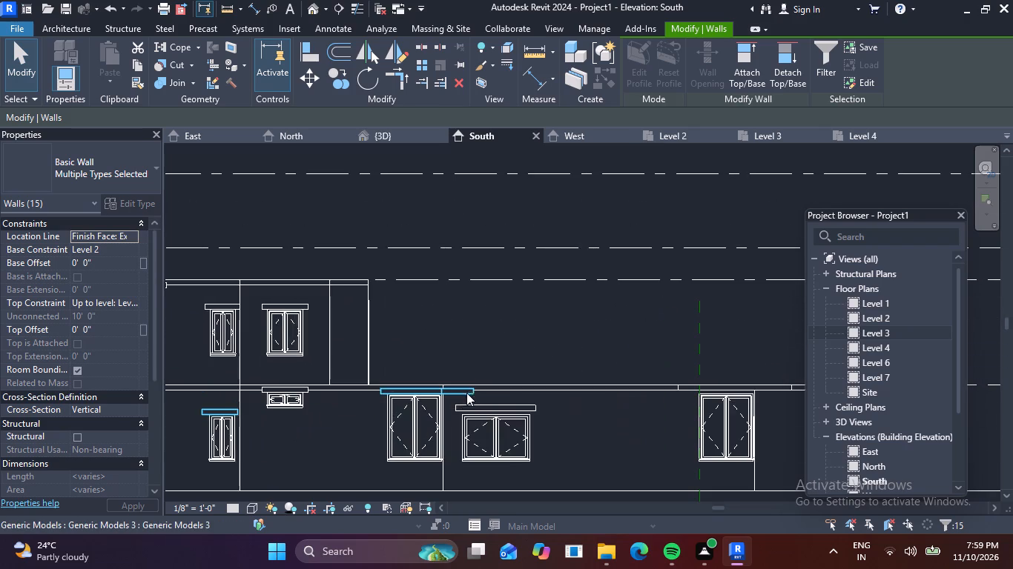
{"action": "middle_click_drag", "start_coordinate": [386, 383], "coordinate": [392, 369]}
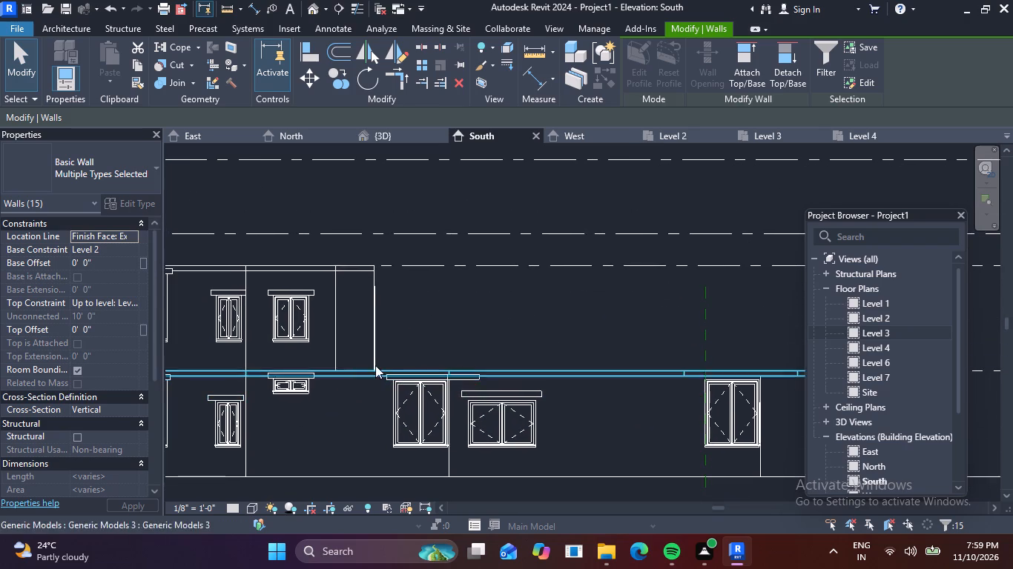
{"action": "scroll", "coordinate": [357, 356], "scroll_direction": "up", "scroll_amount": 3}
{"action": "scroll", "coordinate": [376, 465], "scroll_direction": "down", "scroll_amount": 4}
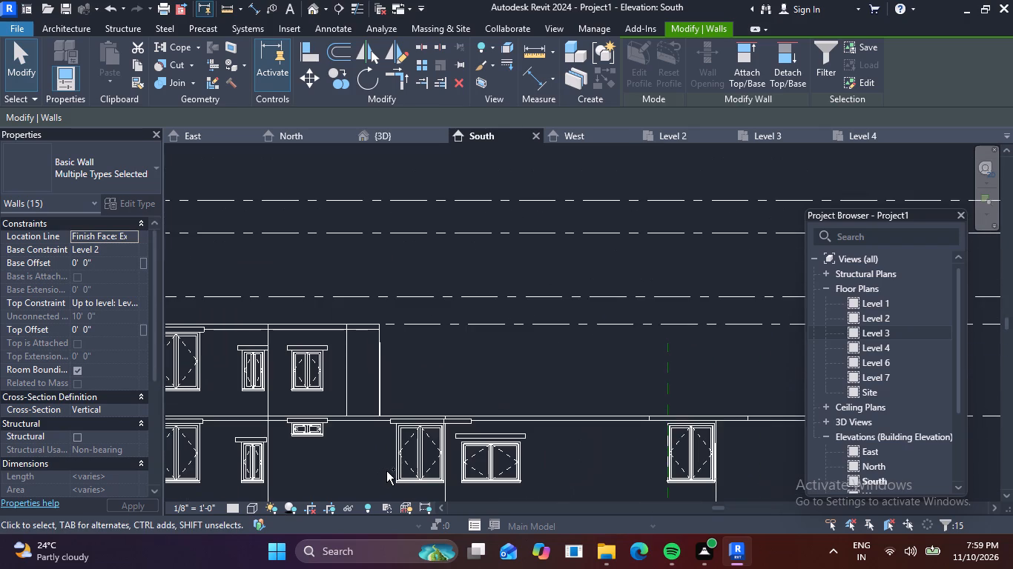
{"action": "key", "text": "ctrl+alt+Left"}
{"action": "key", "text": "ctrl+alt+Left"}
{"action": "key", "text": "ctrl+alt+Left"}
{"action": "key", "text": "ctrl+alt+Left"}
{"action": "key", "text": "ctrl+alt+Left"}
{"action": "key", "text": "ctrl+alt+Left"}
{"action": "key", "text": "ctrl+alt+Left"}
{"action": "key", "text": "ctrl+alt+Left"}
{"action": "key", "text": "ctrl+alt+Left"}
{"action": "key", "text": "ctrl+alt+Left"}
{"action": "key", "text": "ctrl+alt+Left"}
{"action": "key", "text": "ctrl+alt+Left"}
{"action": "key", "text": "ctrl+alt+Left"}
{"action": "key", "text": "ctrl+alt+Left"}
{"action": "key", "text": "ctrl+alt+Left"}
{"action": "key", "text": "ctrl+alt+Left"}
{"action": "key", "text": "ctrl+alt+Left"}
{"action": "key", "text": "ctrl+alt+Left"}
{"action": "key", "text": "ctrl+alt+Left"}
{"action": "key", "text": "ctrl+alt+Left"}
{"action": "key", "text": "ctrl+alt+Left"}
{"action": "key", "text": "ctrl+alt+Left"}
{"action": "key", "text": "ctrl+alt+Left"}
{"action": "key", "text": "ctrl+alt+Left"}
Move the selected terrace walls horizontally across to the main building's Level 2 slab.
{"action": "scroll", "coordinate": [504, 359], "scroll_direction": "down", "scroll_amount": 5}
{"action": "middle_click_drag", "start_coordinate": [474, 378], "coordinate": [352, 379]}
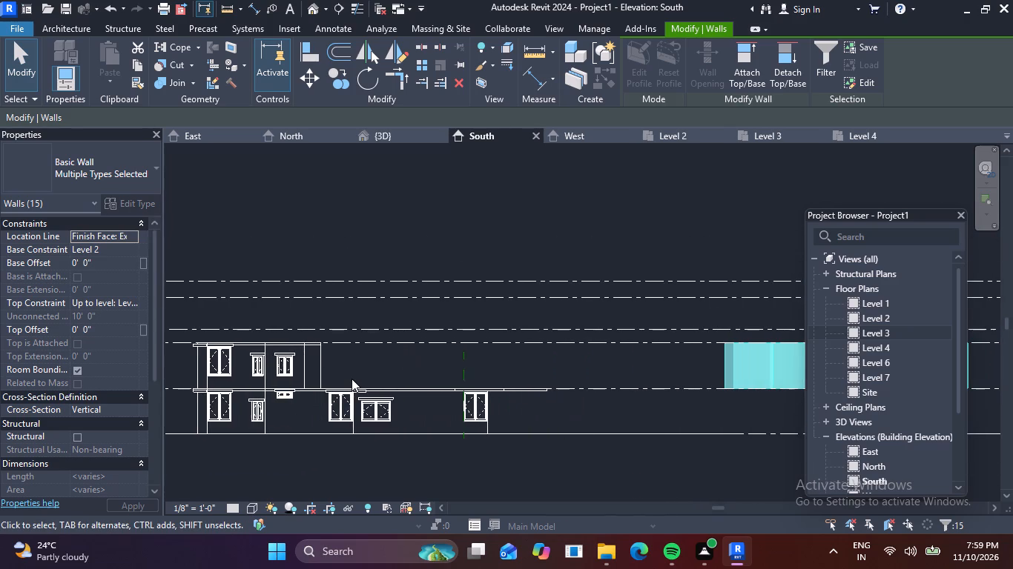
{"action": "left_click_drag", "start_coordinate": [776, 367], "coordinate": [704, 373]}
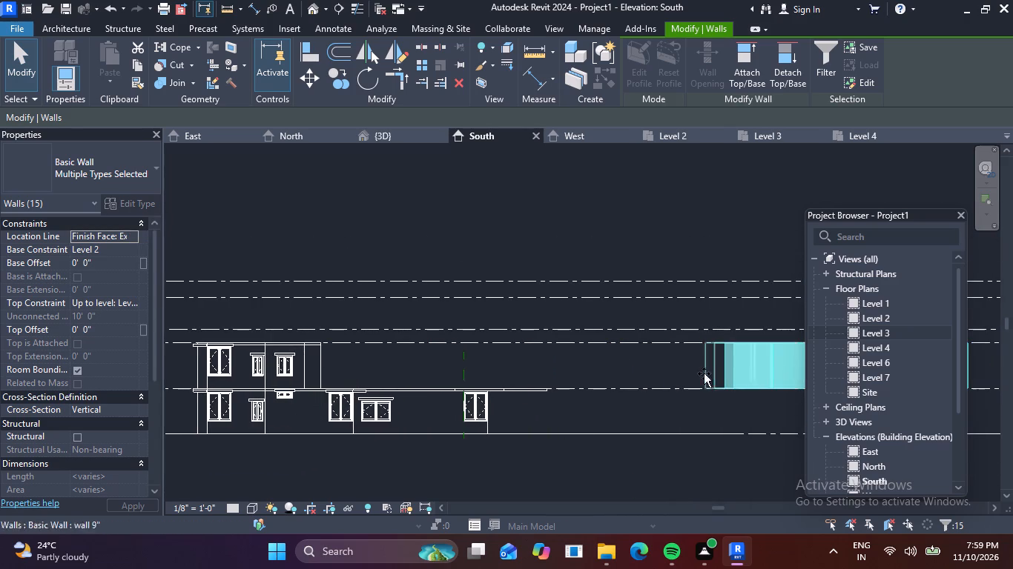
{"action": "left_click_drag", "start_coordinate": [704, 373], "coordinate": [534, 373]}
{"action": "scroll", "coordinate": [432, 379], "scroll_direction": "up", "scroll_amount": 4}
{"action": "middle_click_drag", "start_coordinate": [497, 369], "coordinate": [274, 359]}
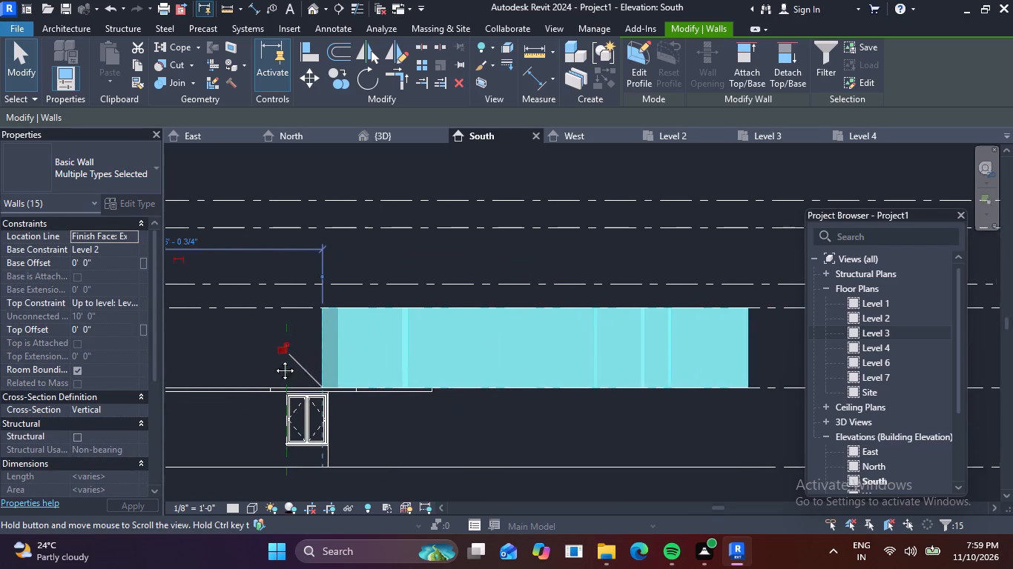
{"action": "middle_click_drag", "start_coordinate": [274, 359], "coordinate": [205, 359]}
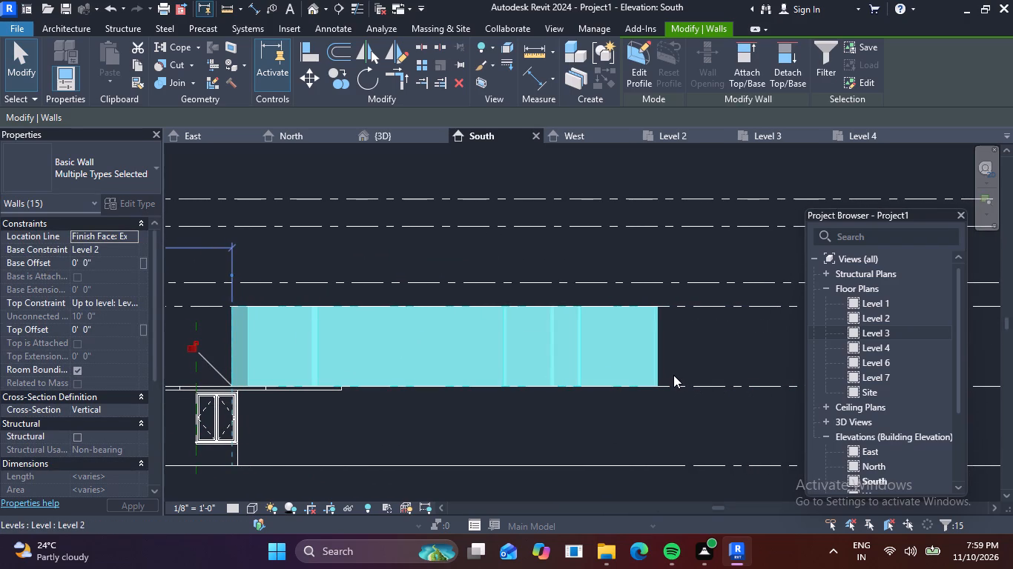
Shift the selected terrace walls along Level 2 so their outer end meets the slab's outer edge.
{"action": "left_click_drag", "start_coordinate": [659, 367], "coordinate": [333, 370]}
{"action": "scroll", "coordinate": [360, 389], "scroll_direction": "up", "scroll_amount": 6}
{"action": "middle_click_drag", "start_coordinate": [321, 381], "coordinate": [436, 390]}
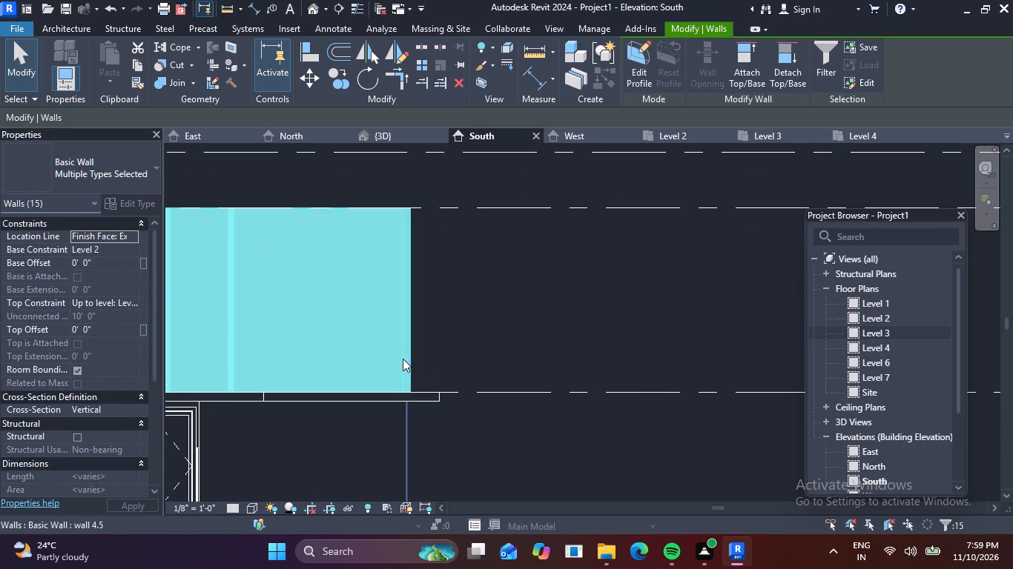
{"action": "scroll", "coordinate": [424, 397], "scroll_direction": "up", "scroll_amount": 6}
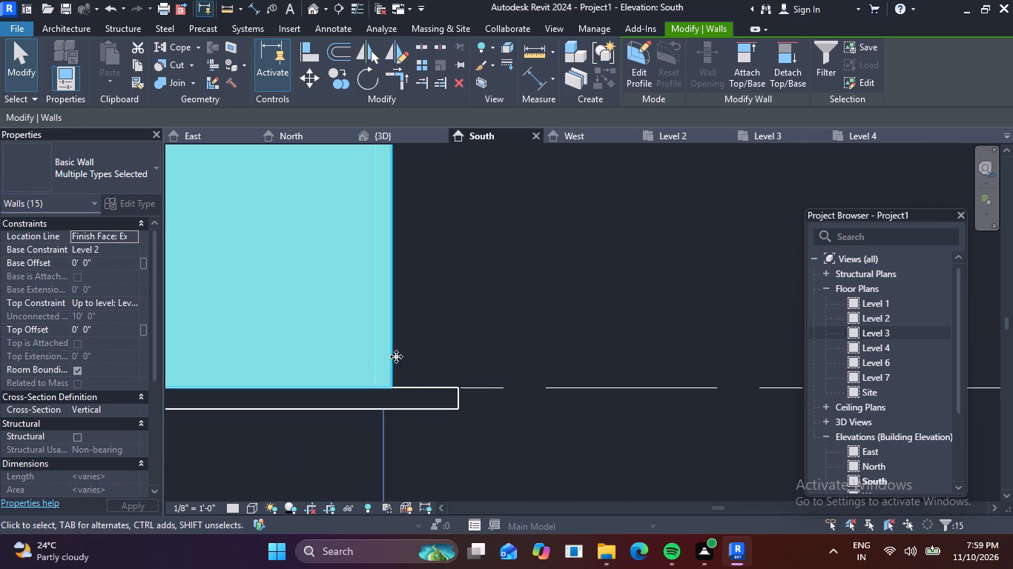
{"action": "left_click_drag", "start_coordinate": [390, 356], "coordinate": [459, 356]}
{"action": "scroll", "coordinate": [447, 396], "scroll_direction": "up", "scroll_amount": 20}
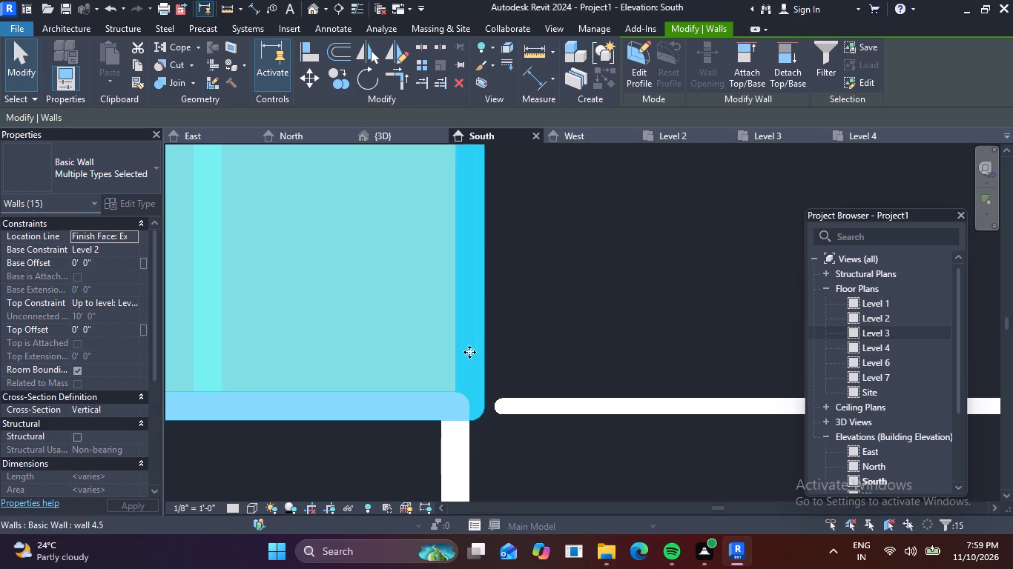
Select the two 4.5" walls at the terrace's outer end and move them flush with the Level 2 slab edge.
{"action": "left_click_drag", "start_coordinate": [478, 321], "coordinate": [458, 324]}
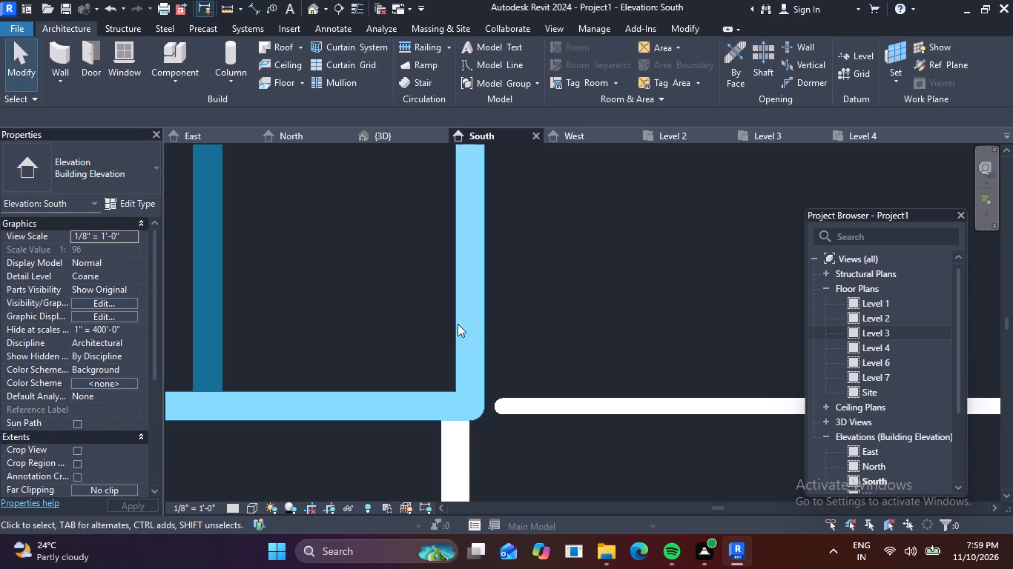
{"action": "left_click_drag", "start_coordinate": [458, 324], "coordinate": [433, 329]}
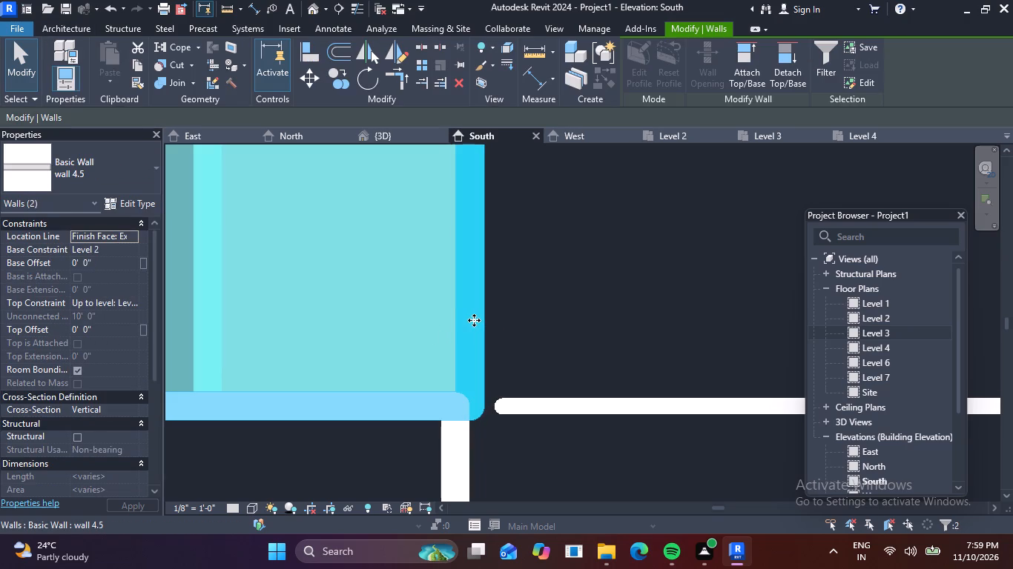
{"action": "left_click_drag", "start_coordinate": [475, 320], "coordinate": [457, 316]}
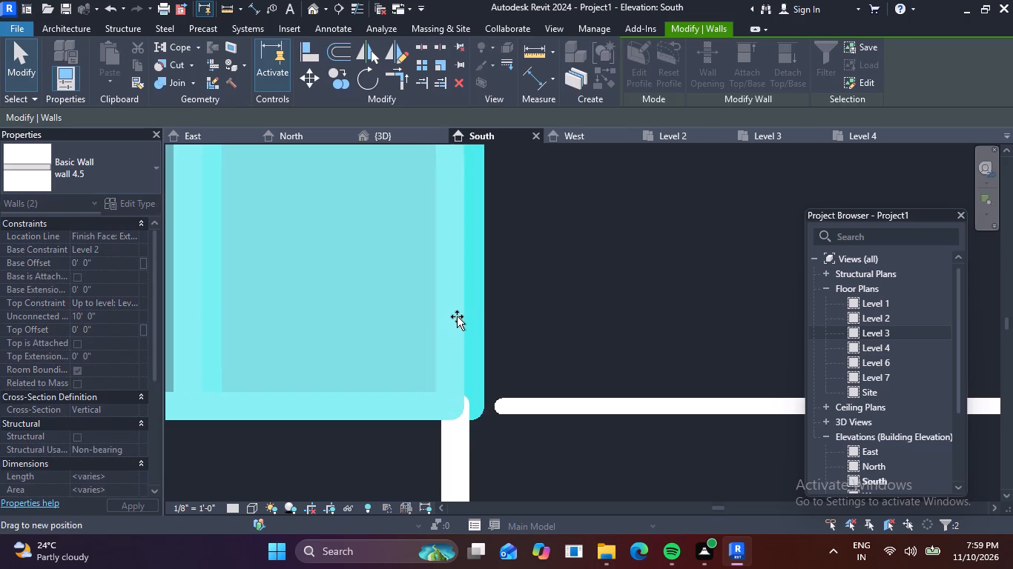
{"action": "left_click_drag", "start_coordinate": [457, 316], "coordinate": [461, 315]}
{"action": "scroll", "coordinate": [472, 321], "scroll_direction": "down", "scroll_amount": 3}
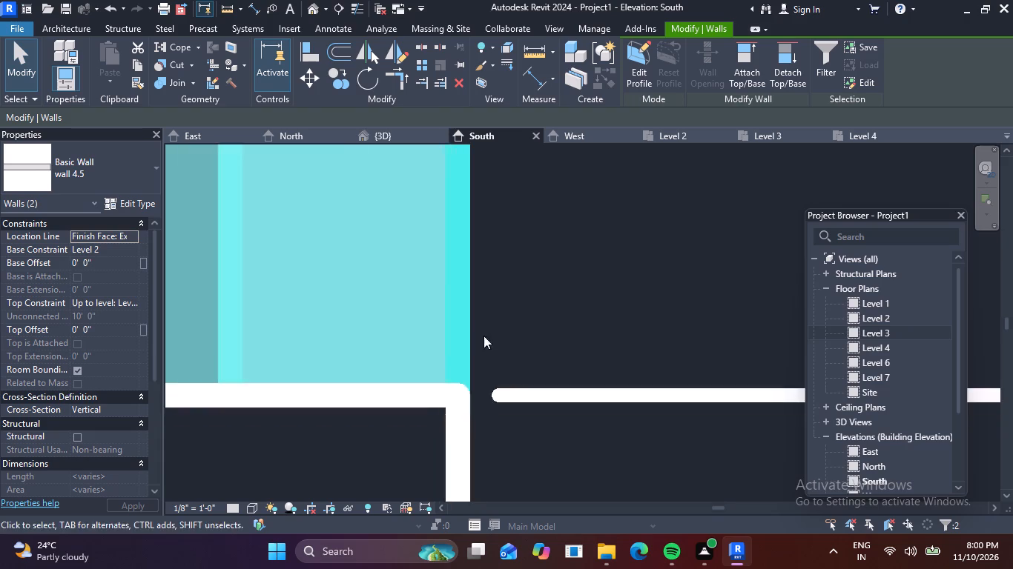
{"action": "scroll", "coordinate": [484, 336], "scroll_direction": "down", "scroll_amount": 20}
{"action": "scroll", "coordinate": [299, 353], "scroll_direction": "down", "scroll_amount": 7}
{"action": "middle_click_drag", "start_coordinate": [340, 350], "coordinate": [461, 345]}
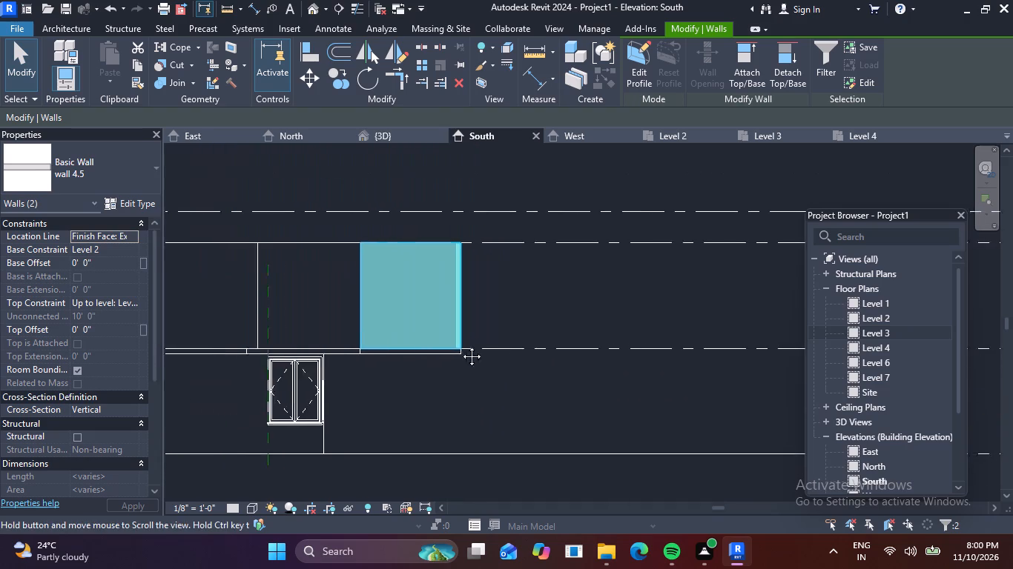
{"action": "middle_click_drag", "start_coordinate": [461, 345], "coordinate": [609, 380]}
{"action": "scroll", "coordinate": [440, 347], "scroll_direction": "down", "scroll_amount": 3}
{"action": "middle_click_drag", "start_coordinate": [299, 355], "coordinate": [449, 365]}
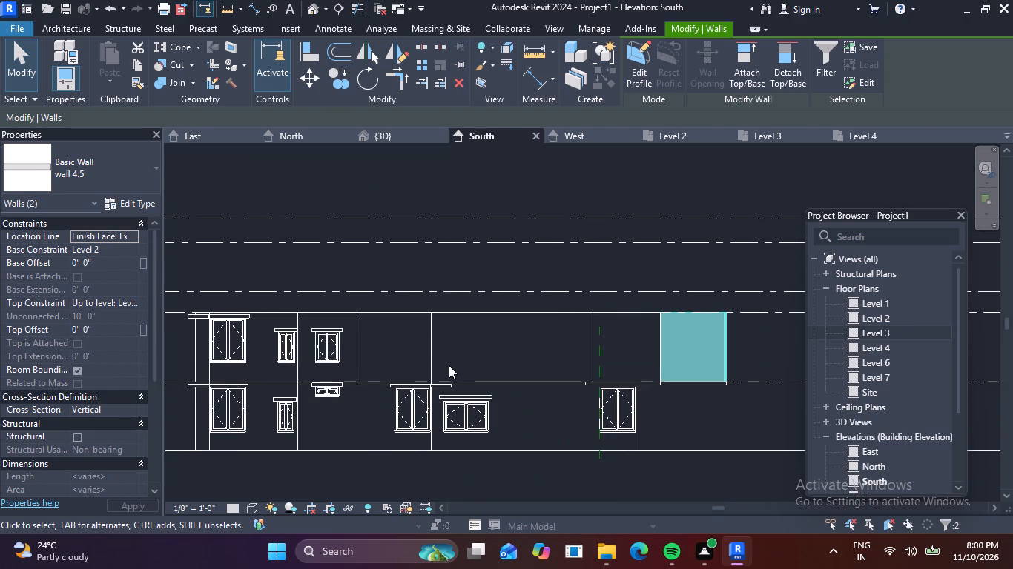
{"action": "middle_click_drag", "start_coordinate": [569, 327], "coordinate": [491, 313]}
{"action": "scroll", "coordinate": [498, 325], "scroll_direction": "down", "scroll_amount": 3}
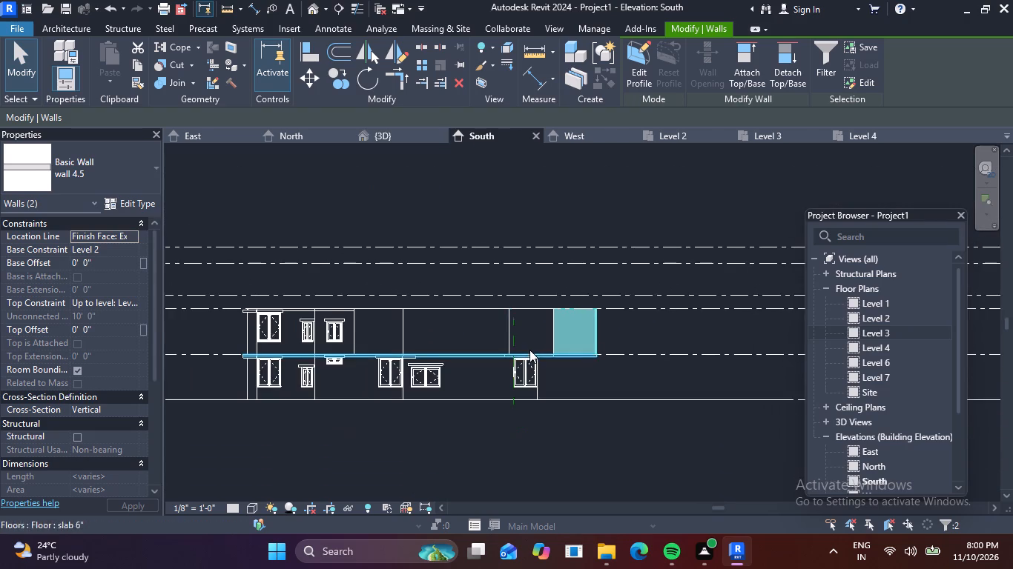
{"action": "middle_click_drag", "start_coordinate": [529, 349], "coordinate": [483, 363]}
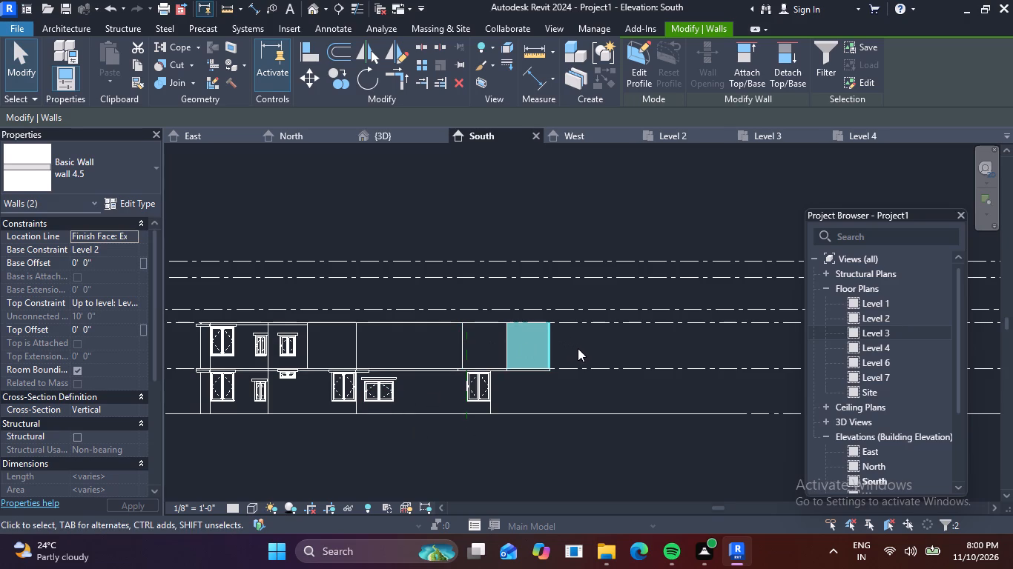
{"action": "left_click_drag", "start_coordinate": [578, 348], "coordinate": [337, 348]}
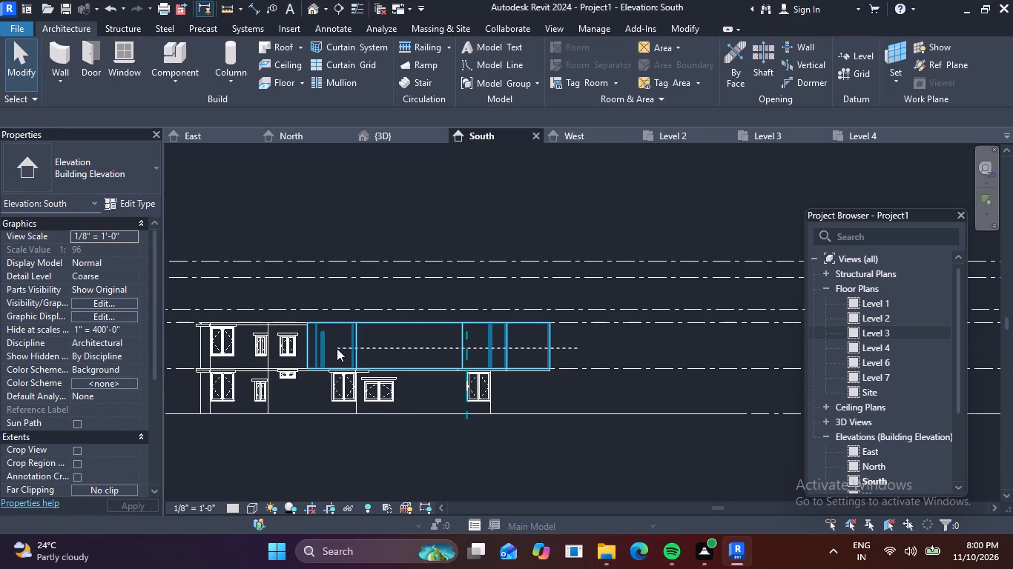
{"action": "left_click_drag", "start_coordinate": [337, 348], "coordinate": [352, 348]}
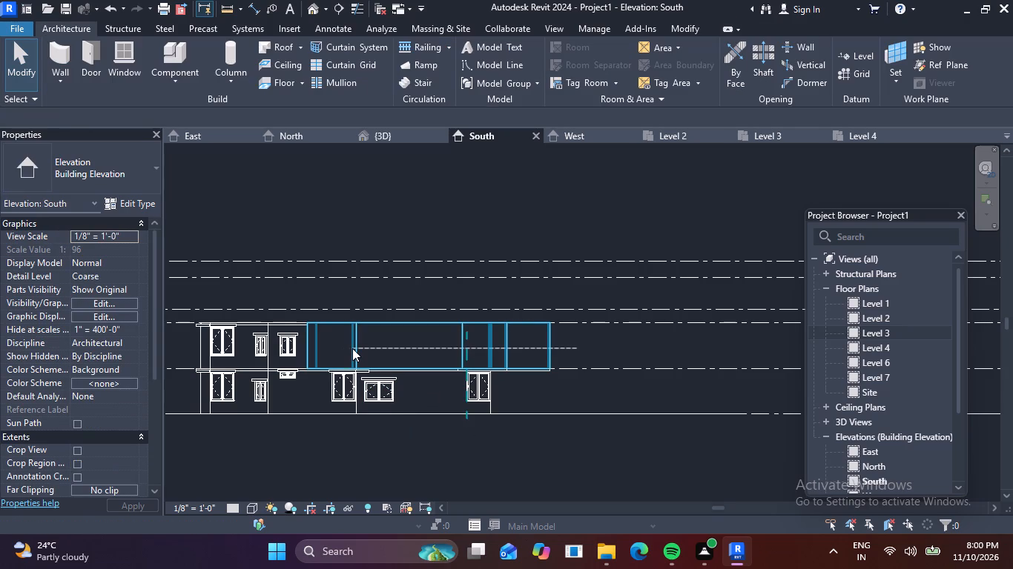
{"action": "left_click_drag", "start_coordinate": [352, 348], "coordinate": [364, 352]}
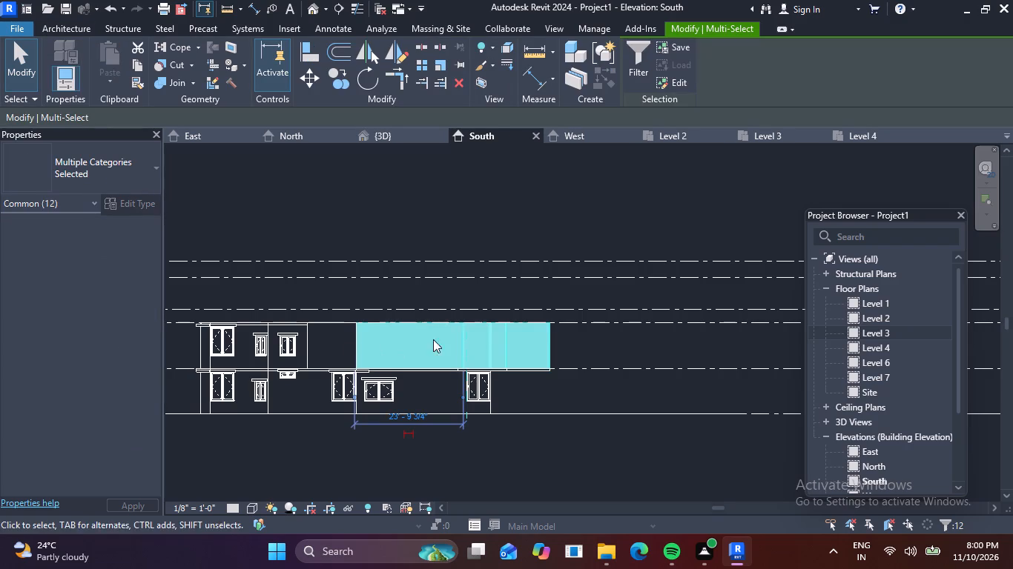
Undo the recent horizontal moves of the terrace walls over the building's Level 2 slab.
{"action": "key", "text": "ctrl+z"}
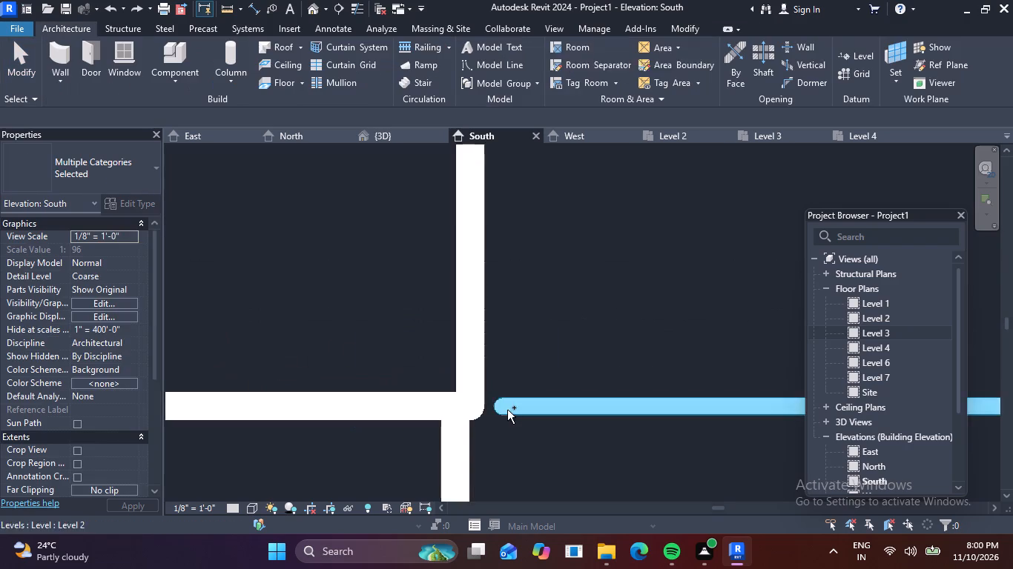
{"action": "key", "text": "ctrl+z"}
{"action": "key", "text": "ctrl+z"}
{"action": "key", "text": "ctrl+z"}
{"action": "key", "text": "ctrl+z"}
Add a full-width level at 13' - 0" between Level 2 and Level 3 in the South elevation.
{"action": "scroll", "coordinate": [521, 404], "scroll_direction": "down", "scroll_amount": 6}
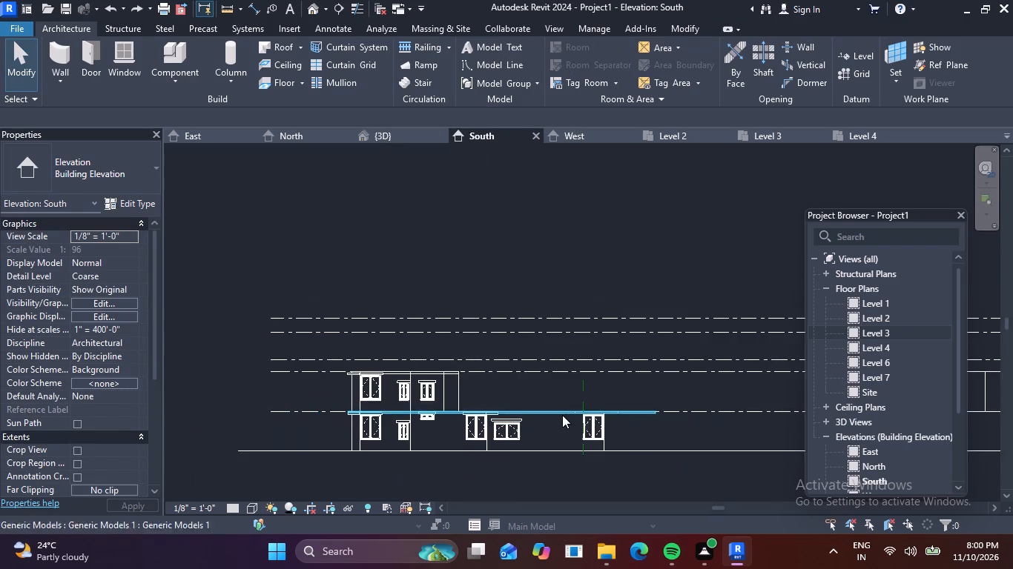
{"action": "middle_click_drag", "start_coordinate": [565, 413], "coordinate": [145, 417]}
{"action": "middle_click_drag", "start_coordinate": [369, 402], "coordinate": [563, 322]}
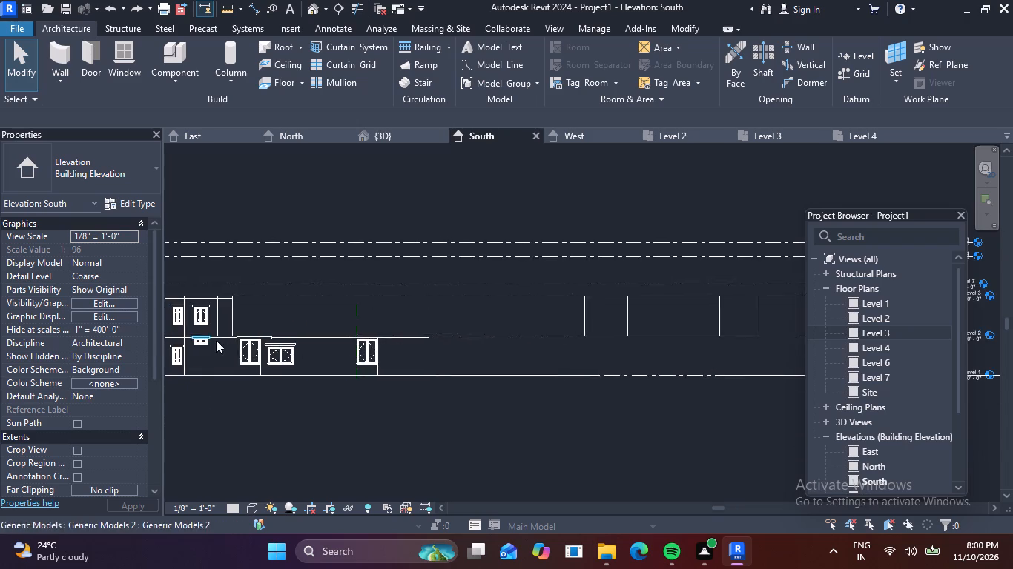
{"action": "middle_click_drag", "start_coordinate": [216, 340], "coordinate": [475, 325]}
{"action": "scroll", "coordinate": [260, 293], "scroll_direction": "up", "scroll_amount": 2}
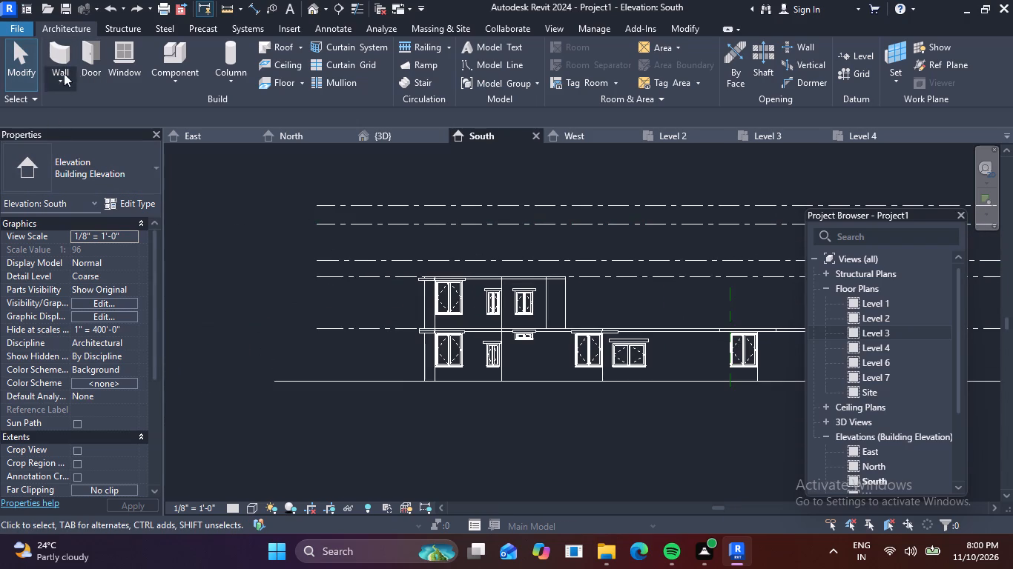
{"action": "left_click", "coordinate": [845, 56]}
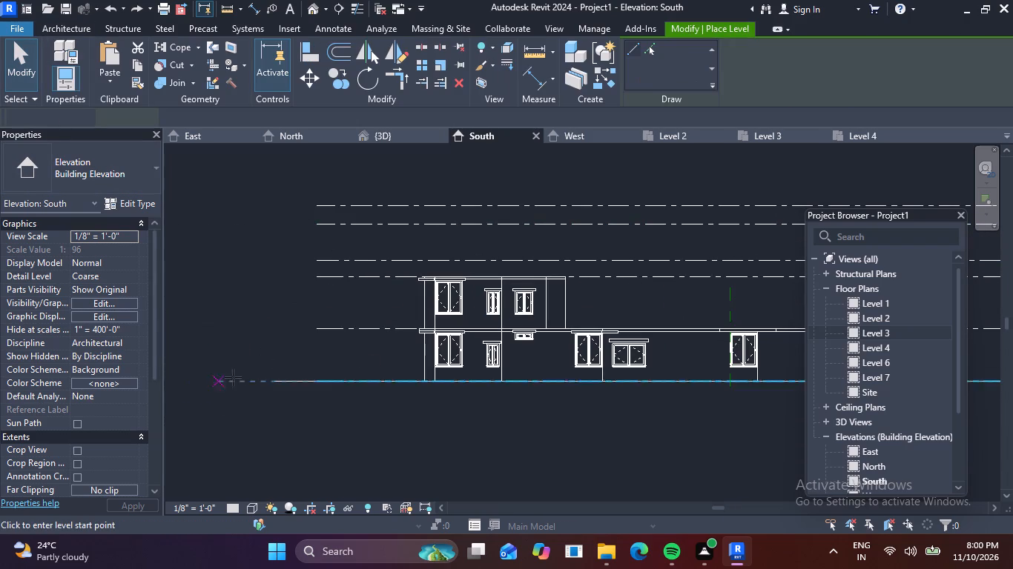
{"action": "scroll", "coordinate": [330, 342], "scroll_direction": "up", "scroll_amount": 3}
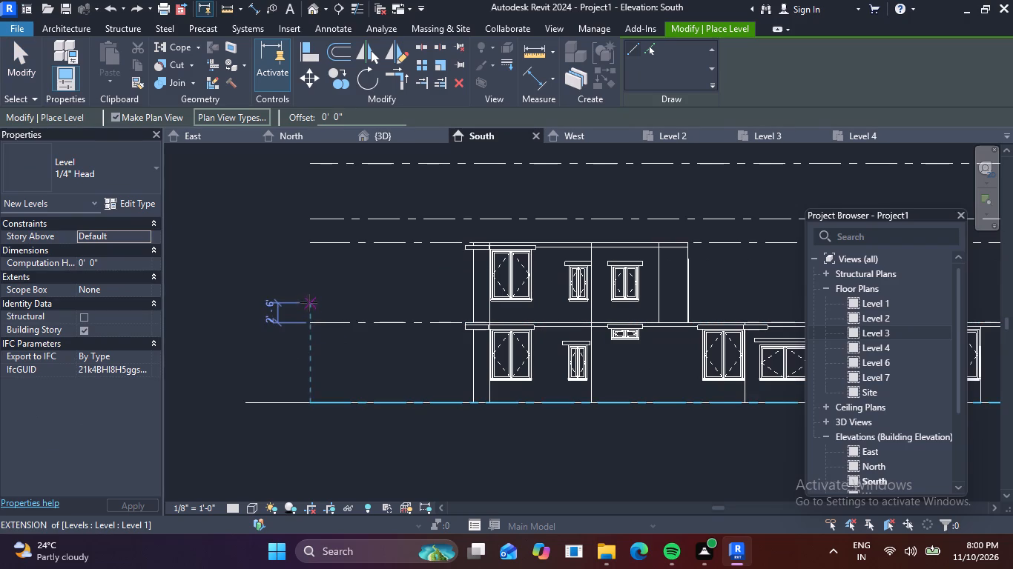
{"action": "left_click", "coordinate": [310, 297]}
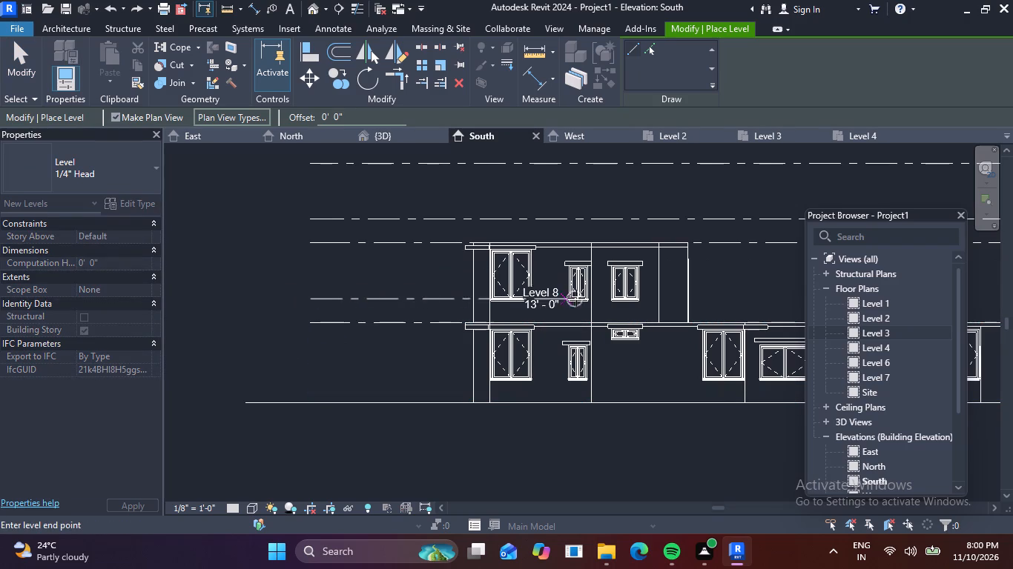
{"action": "scroll", "coordinate": [578, 299], "scroll_direction": "down", "scroll_amount": 1}
{"action": "middle_click_drag", "start_coordinate": [584, 300], "coordinate": [152, 300]}
{"action": "middle_click_drag", "start_coordinate": [365, 296], "coordinate": [0, 296]}
{"action": "middle_click_drag", "start_coordinate": [607, 279], "coordinate": [372, 279]}
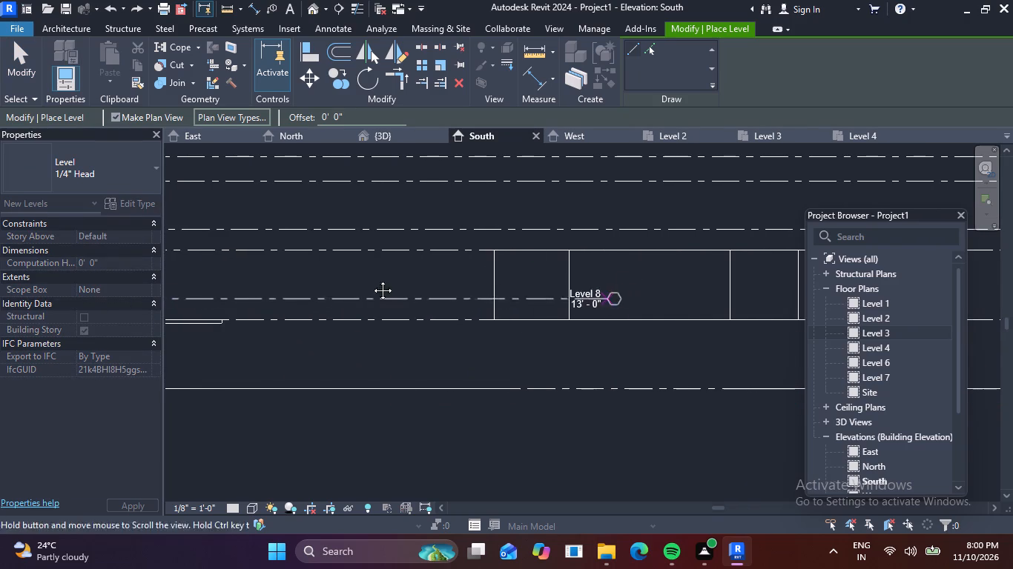
{"action": "middle_click_drag", "start_coordinate": [372, 279], "coordinate": [165, 279]}
{"action": "middle_click_drag", "start_coordinate": [569, 288], "coordinate": [357, 286]}
{"action": "scroll", "coordinate": [525, 300], "scroll_direction": "up", "scroll_amount": 2}
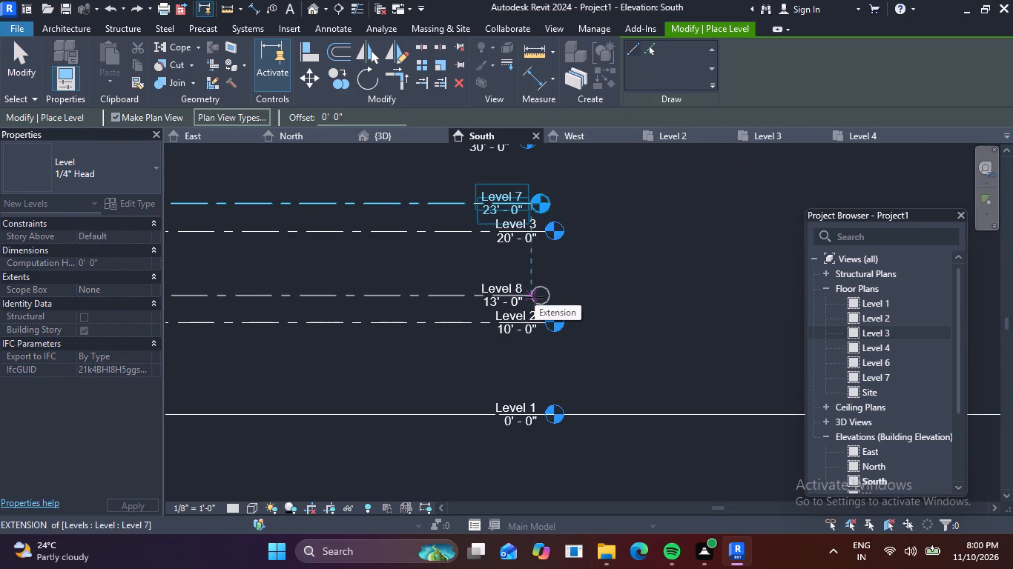
{"action": "left_click", "coordinate": [535, 297]}
{"action": "key", "text": "Escape"}
{"action": "scroll", "coordinate": [306, 360], "scroll_direction": "down", "scroll_amount": 4}
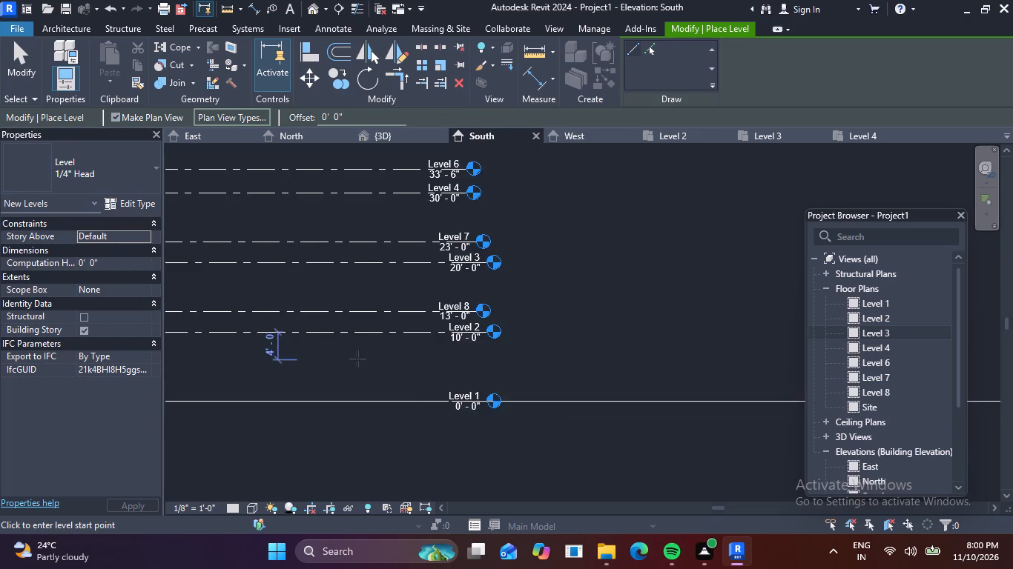
{"action": "middle_click_drag", "start_coordinate": [258, 354], "coordinate": [558, 371]}
{"action": "key", "text": "Escape"}
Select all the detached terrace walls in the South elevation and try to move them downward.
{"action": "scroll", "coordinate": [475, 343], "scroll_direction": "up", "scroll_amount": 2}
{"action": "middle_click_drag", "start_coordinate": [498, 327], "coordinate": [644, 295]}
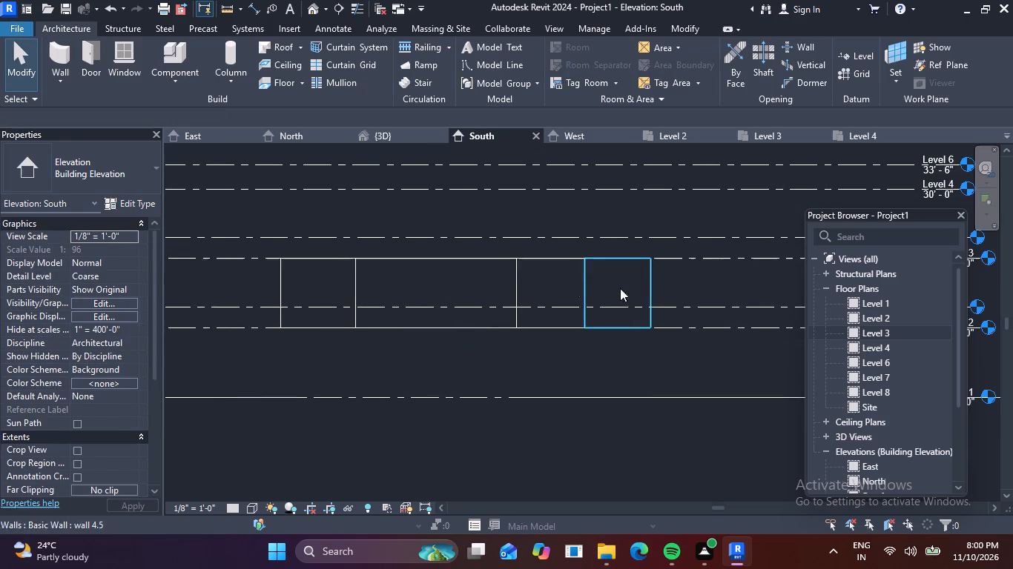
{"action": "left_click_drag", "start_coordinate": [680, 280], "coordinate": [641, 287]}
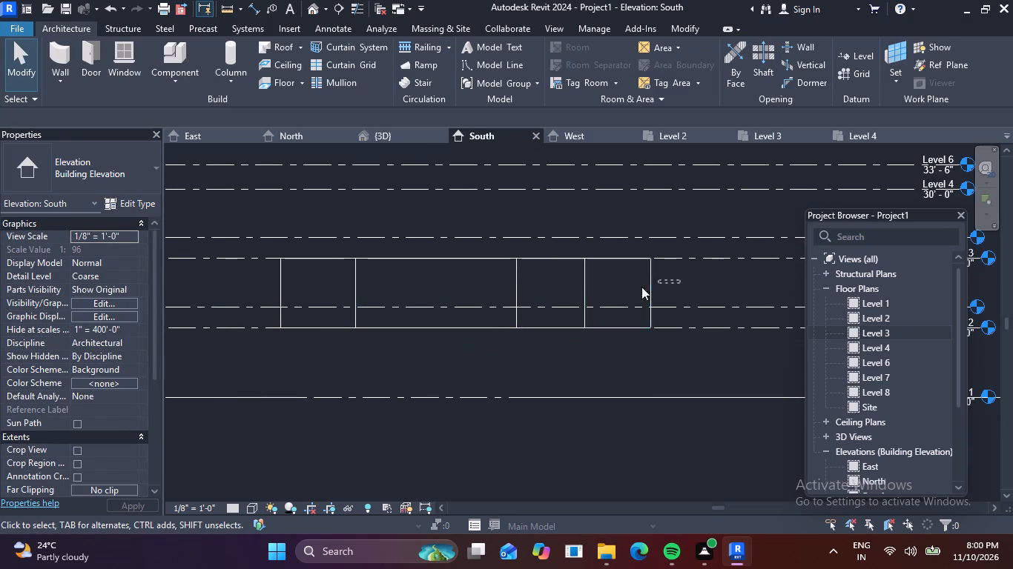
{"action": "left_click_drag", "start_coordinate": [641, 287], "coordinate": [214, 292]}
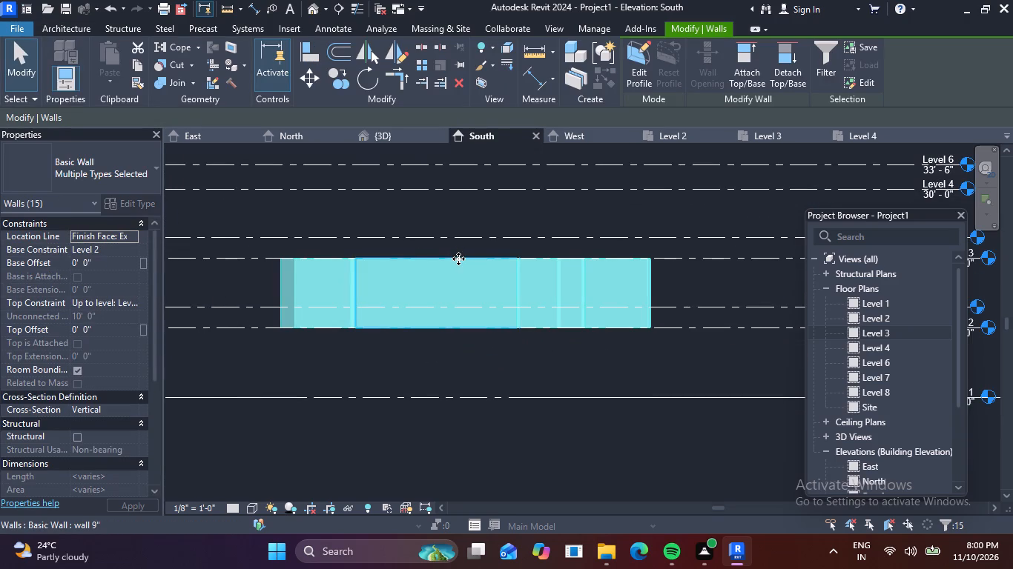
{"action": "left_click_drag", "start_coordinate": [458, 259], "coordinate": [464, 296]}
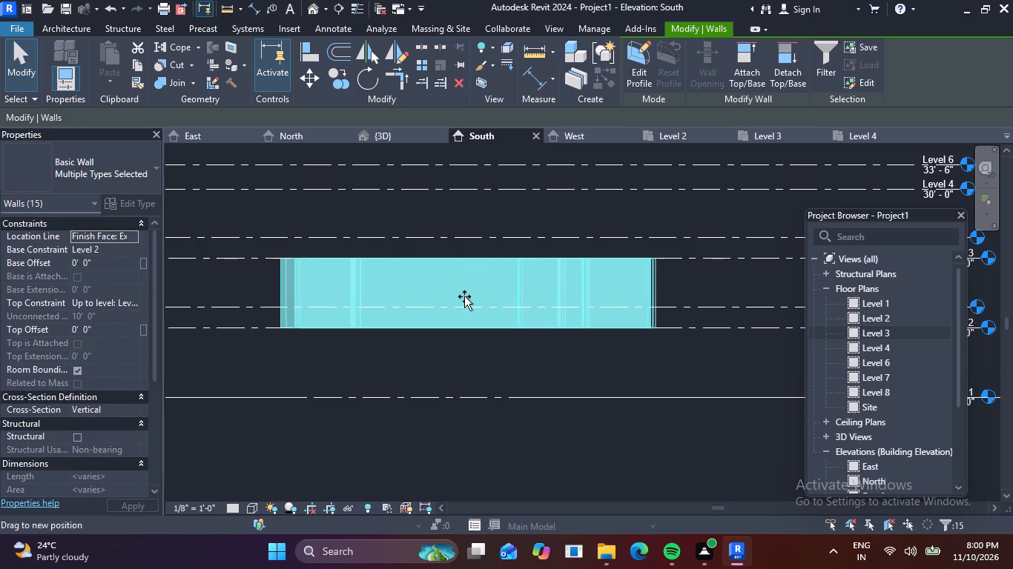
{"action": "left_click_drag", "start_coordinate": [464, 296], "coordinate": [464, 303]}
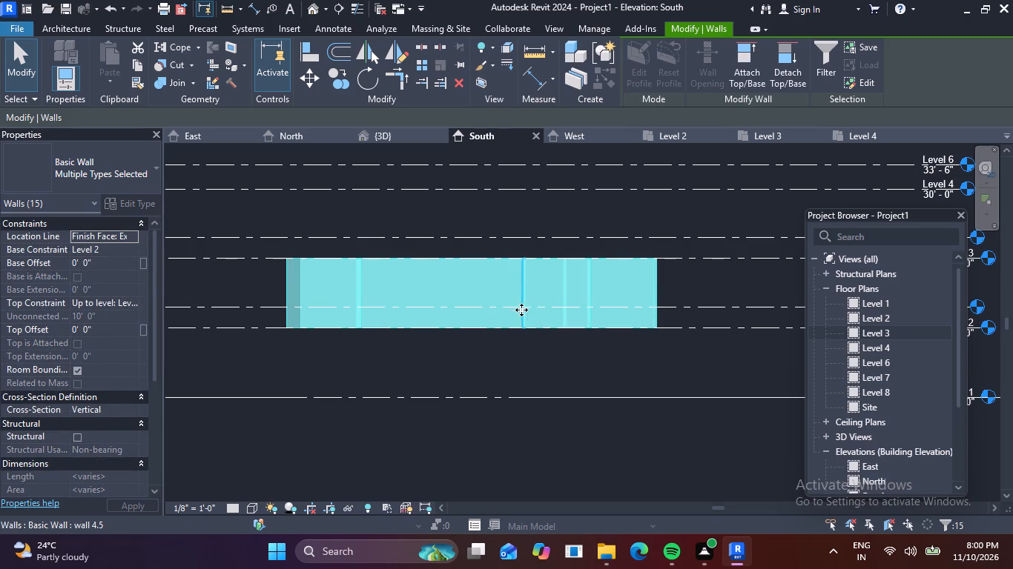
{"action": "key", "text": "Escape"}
Set the top constraint of all the detached terrace walls to Up to level: Level 8.
{"action": "scroll", "coordinate": [641, 290], "scroll_direction": "down", "scroll_amount": 6}
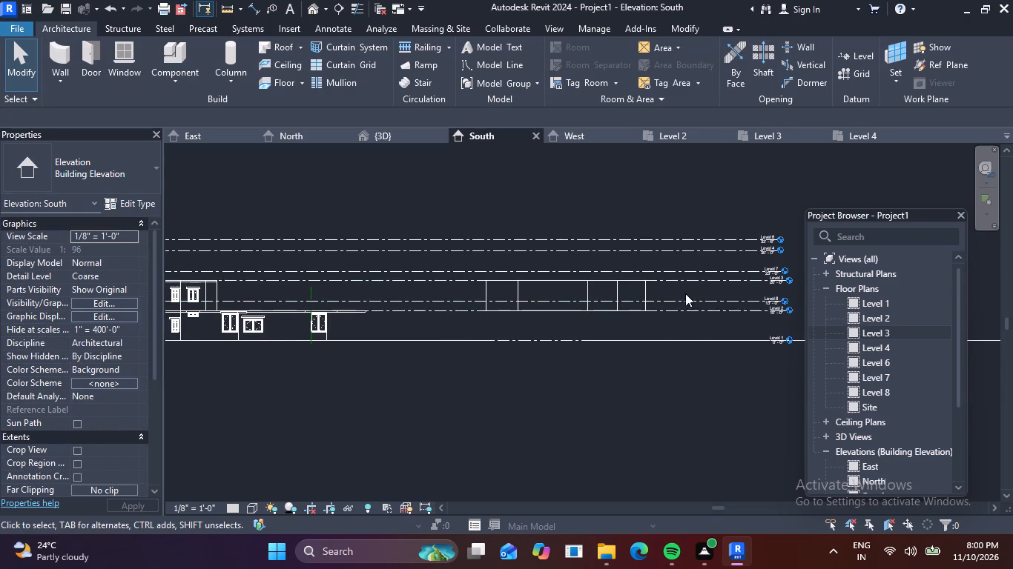
{"action": "left_click_drag", "start_coordinate": [666, 289], "coordinate": [479, 293]}
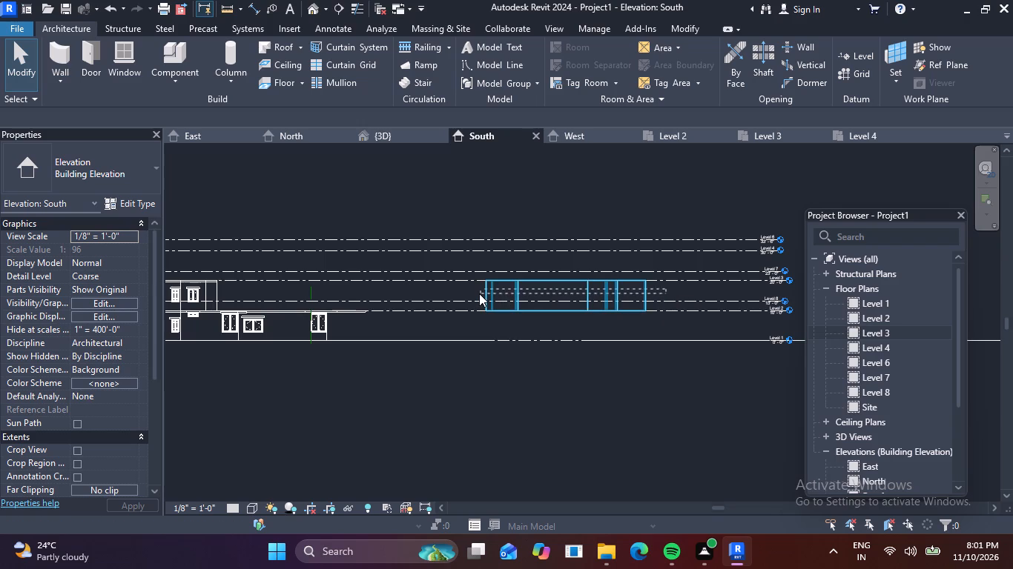
{"action": "left_click_drag", "start_coordinate": [479, 293], "coordinate": [474, 293]}
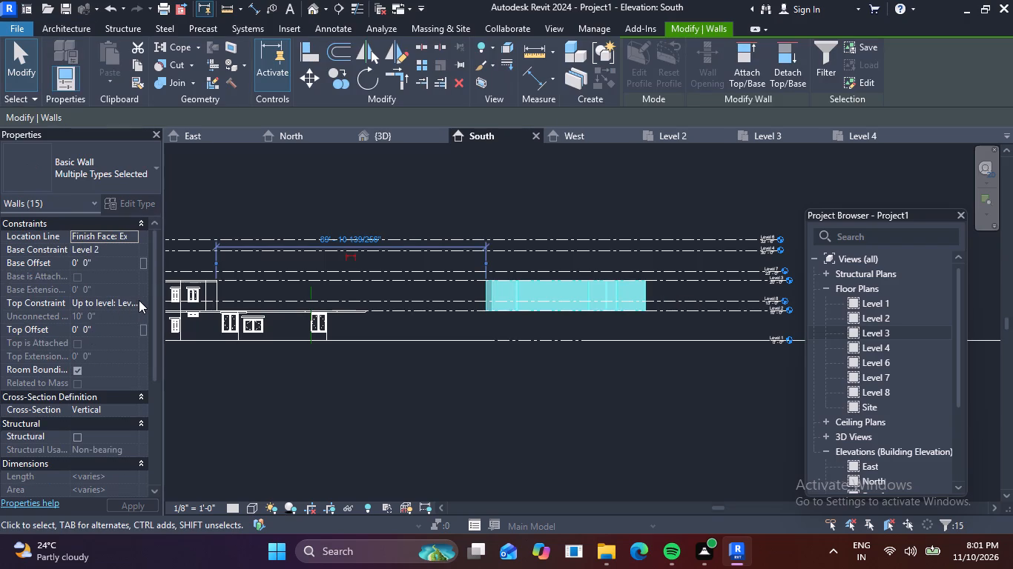
{"action": "left_click", "coordinate": [139, 300]}
{"action": "left_click", "coordinate": [129, 303]}
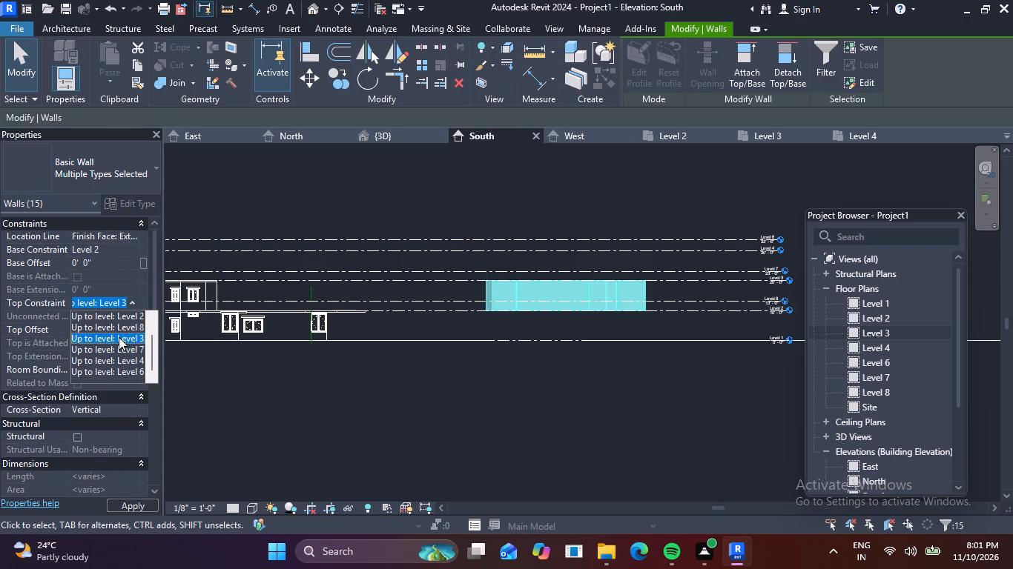
{"action": "scroll", "coordinate": [786, 283], "scroll_direction": "up", "scroll_amount": 4}
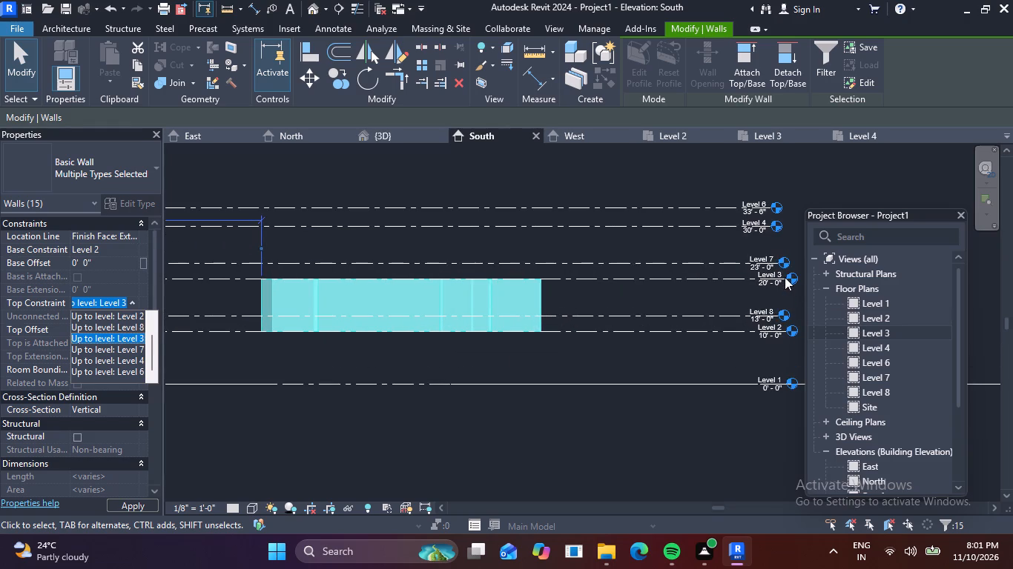
{"action": "scroll", "coordinate": [773, 283], "scroll_direction": "up", "scroll_amount": 1}
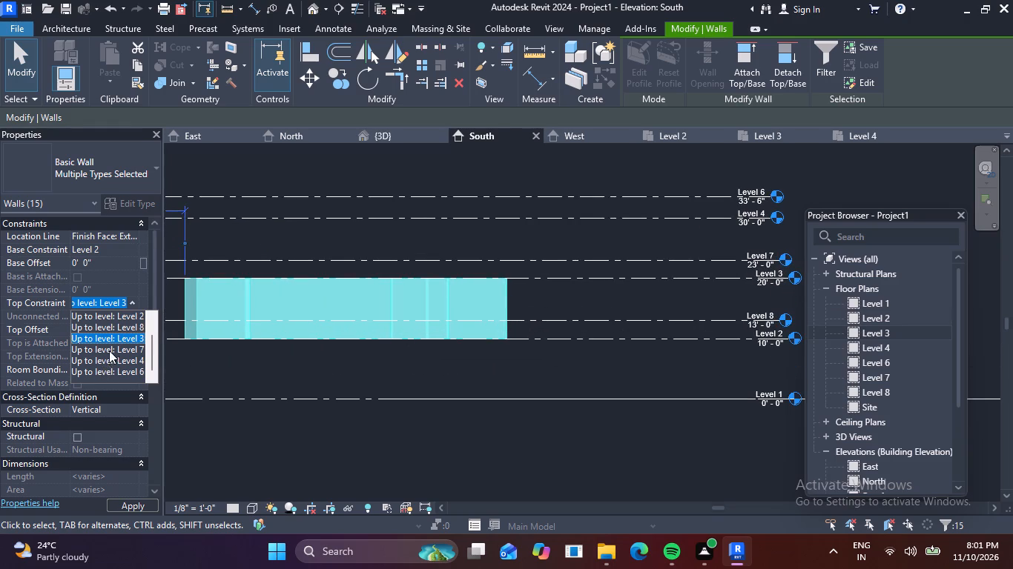
{"action": "left_click", "coordinate": [115, 340]}
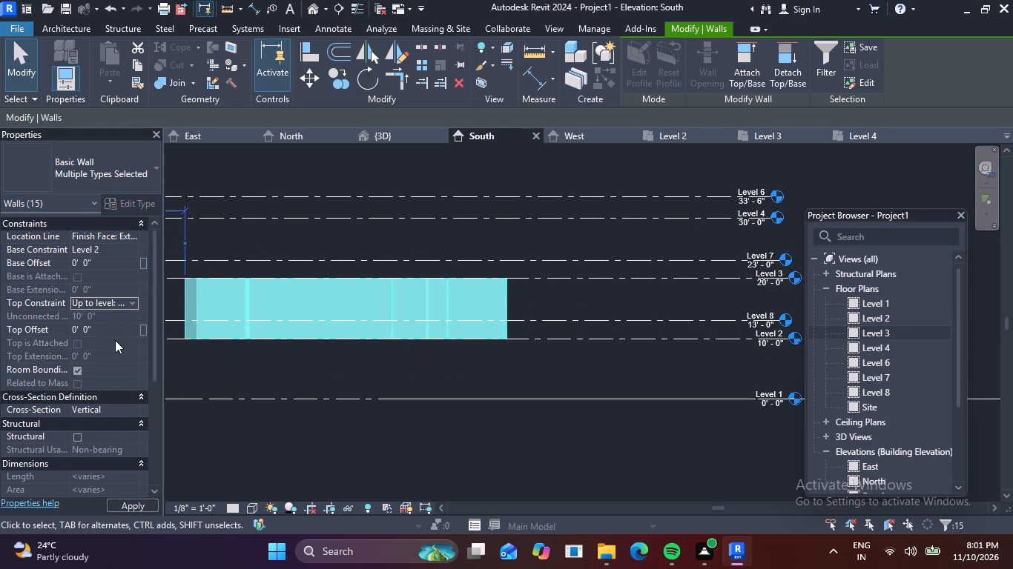
{"action": "left_click", "coordinate": [132, 302]}
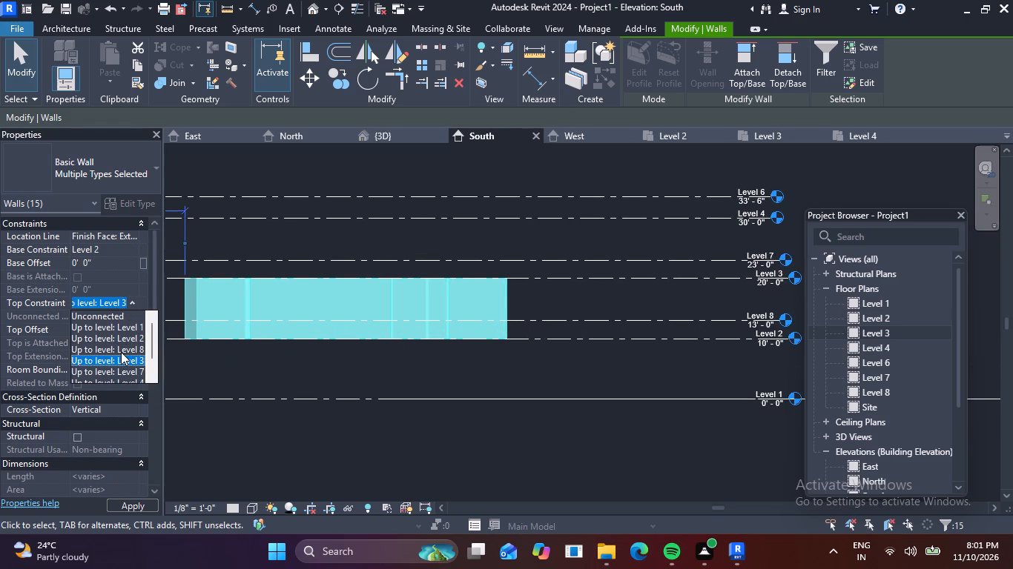
{"action": "left_click", "coordinate": [121, 352]}
{"action": "middle_click_drag", "start_coordinate": [440, 325], "coordinate": [776, 304]}
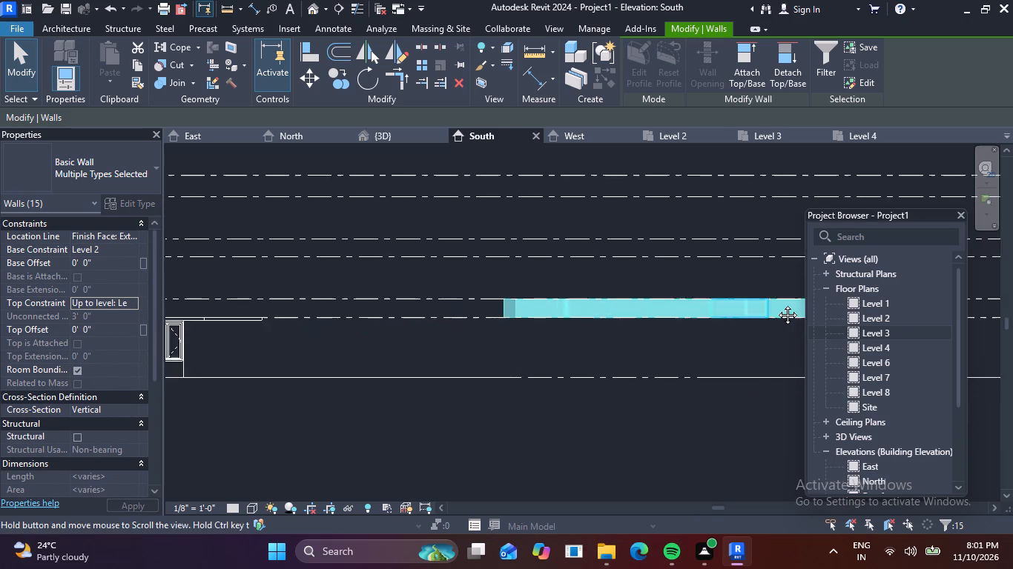
{"action": "middle_click_drag", "start_coordinate": [776, 304], "coordinate": [783, 305]}
{"action": "key", "text": "Escape"}
Select all the detached terrace walls in the South elevation and move them horizontally along Level 2 onto the building.
{"action": "scroll", "coordinate": [499, 345], "scroll_direction": "down", "scroll_amount": 4}
{"action": "middle_click_drag", "start_coordinate": [613, 319], "coordinate": [511, 291]}
{"action": "scroll", "coordinate": [621, 289], "scroll_direction": "up", "scroll_amount": 4}
{"action": "middle_click_drag", "start_coordinate": [584, 305], "coordinate": [653, 293]}
{"action": "scroll", "coordinate": [653, 293], "scroll_direction": "up", "scroll_amount": 1}
{"action": "left_click_drag", "start_coordinate": [661, 287], "coordinate": [597, 298]}
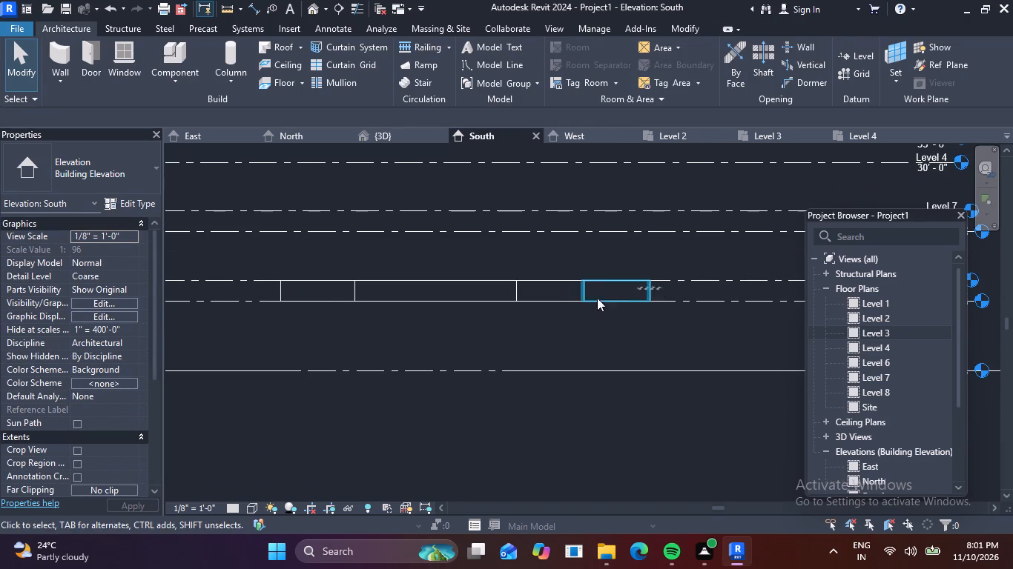
{"action": "left_click_drag", "start_coordinate": [597, 298], "coordinate": [257, 295]}
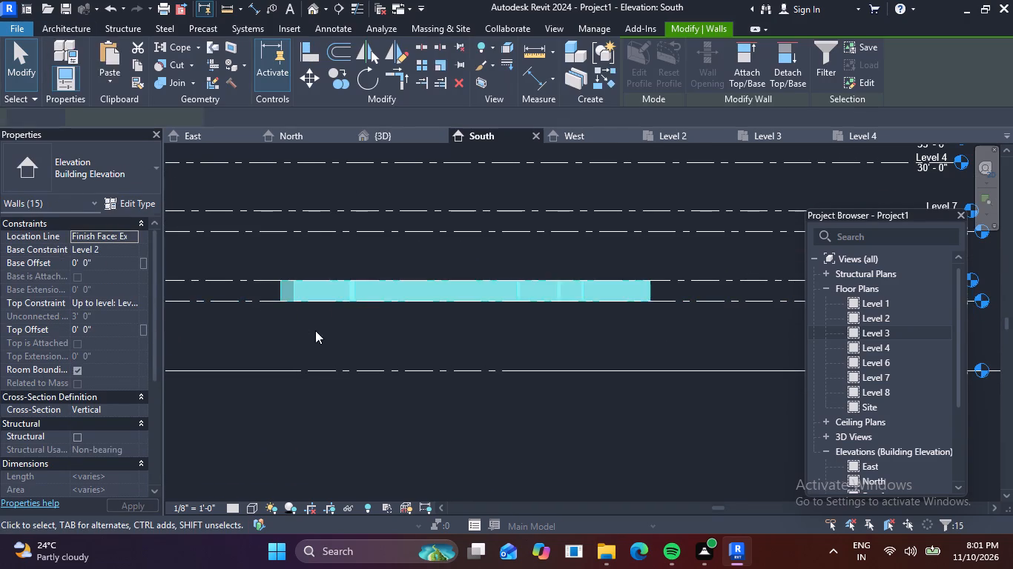
{"action": "scroll", "coordinate": [339, 342], "scroll_direction": "down", "scroll_amount": 3}
{"action": "middle_click_drag", "start_coordinate": [421, 362], "coordinate": [725, 343]}
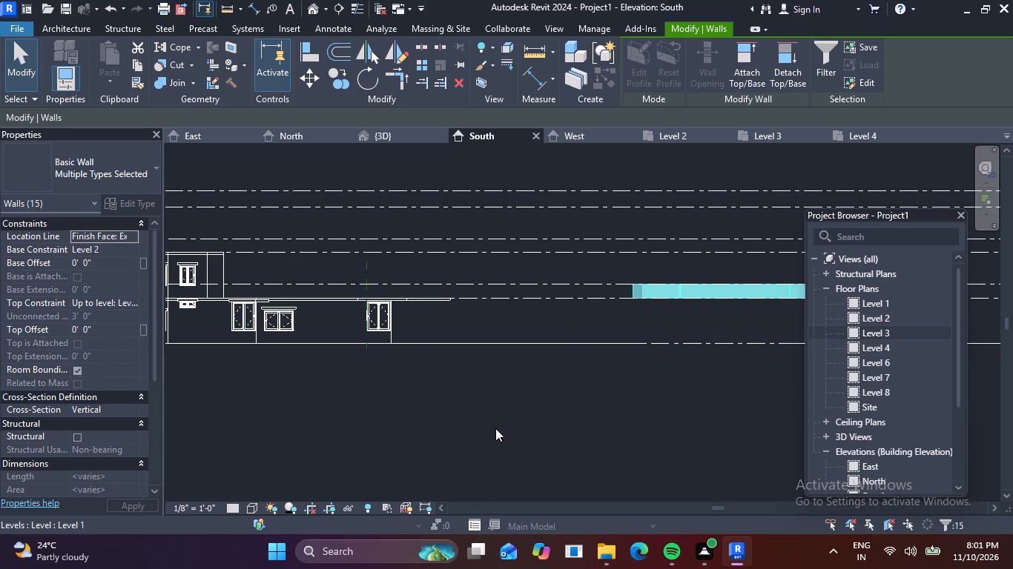
{"action": "middle_click_drag", "start_coordinate": [625, 307], "coordinate": [349, 307]}
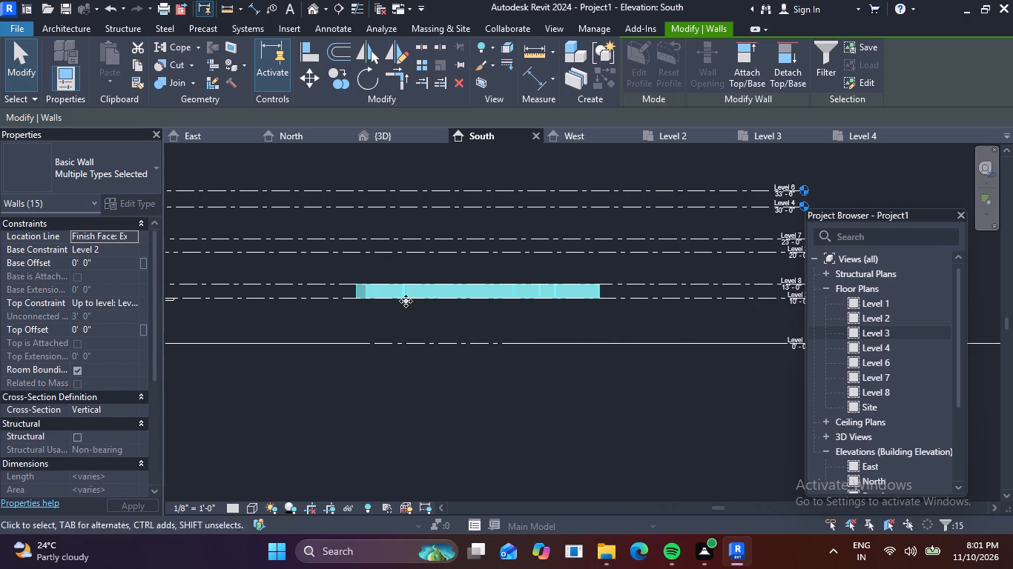
{"action": "middle_click_drag", "start_coordinate": [496, 291], "coordinate": [639, 298]}
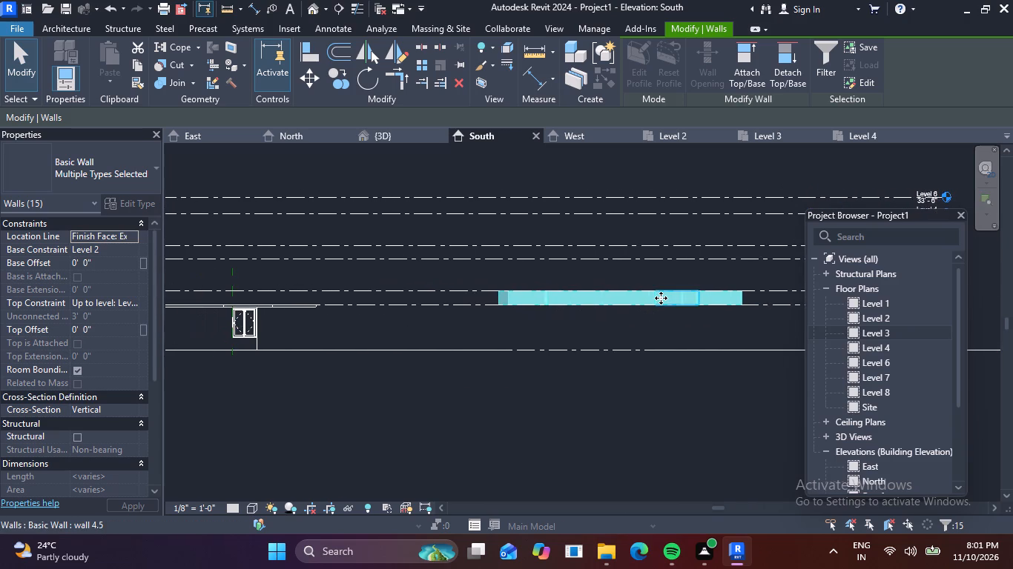
{"action": "left_click_drag", "start_coordinate": [661, 298], "coordinate": [293, 299]}
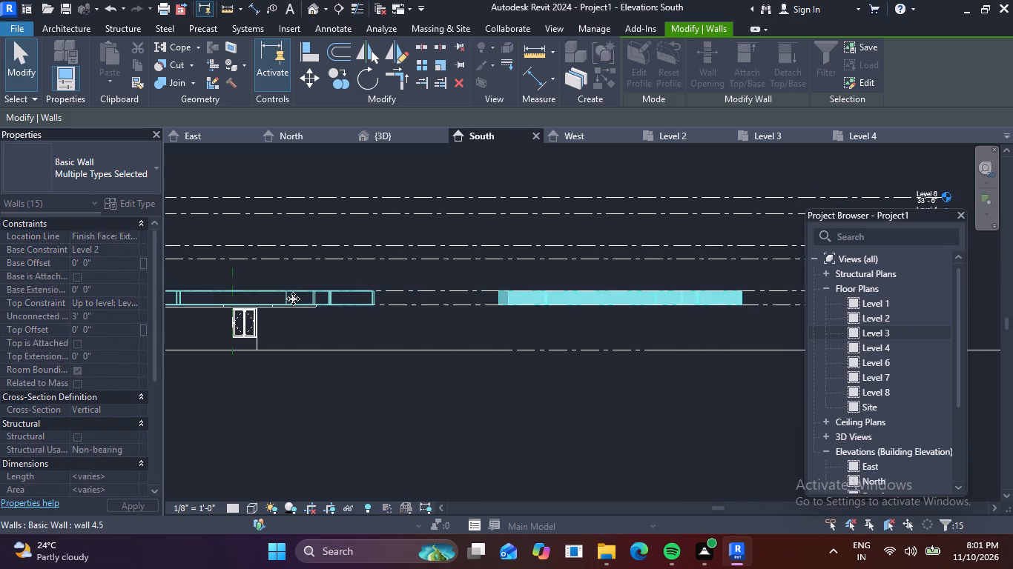
Shift the selected terrace walls further west so their outer end sits near the east end of the Level 2 slab.
{"action": "middle_click_drag", "start_coordinate": [524, 307], "coordinate": [768, 307]}
{"action": "scroll", "coordinate": [626, 307], "scroll_direction": "up", "scroll_amount": 4}
{"action": "middle_click_drag", "start_coordinate": [633, 300], "coordinate": [673, 300]}
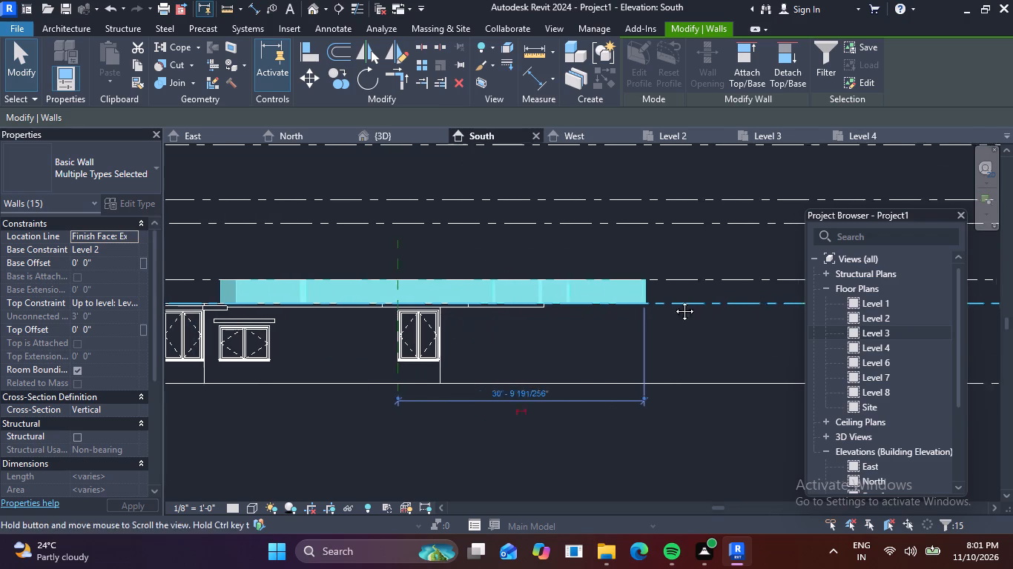
{"action": "middle_click_drag", "start_coordinate": [673, 300], "coordinate": [698, 300]}
{"action": "scroll", "coordinate": [674, 290], "scroll_direction": "up", "scroll_amount": 3}
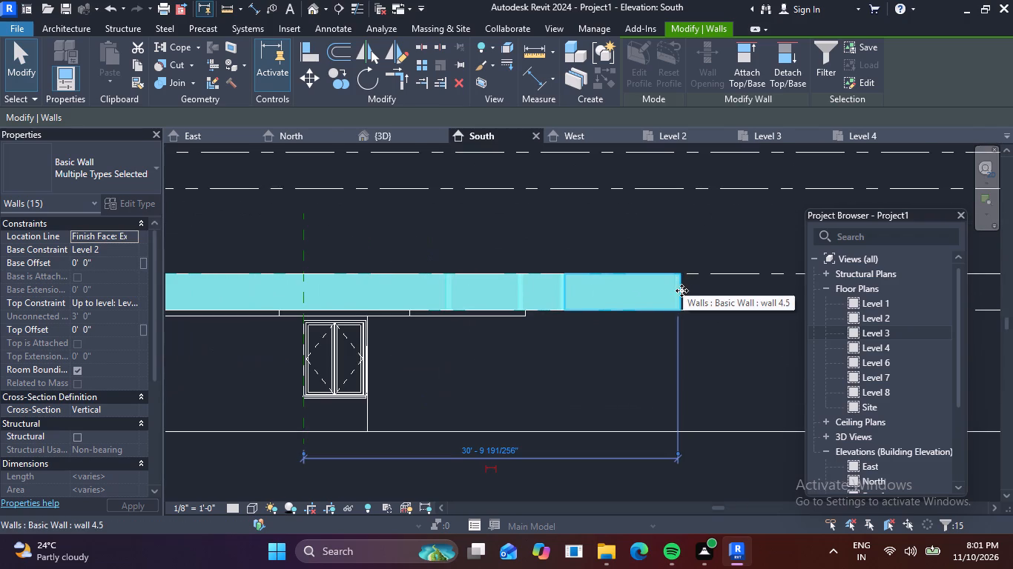
{"action": "left_click_drag", "start_coordinate": [681, 292], "coordinate": [521, 302]}
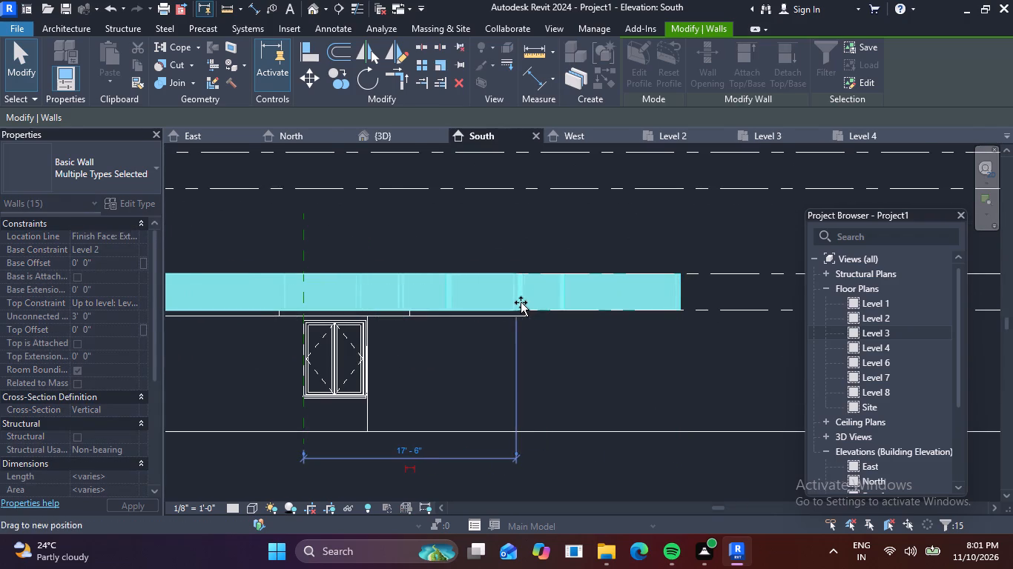
Move the selected terrace walls east so their outer face is flush with the end of the Level 2 slab.
{"action": "scroll", "coordinate": [550, 293], "scroll_direction": "up", "scroll_amount": 5}
{"action": "scroll", "coordinate": [455, 313], "scroll_direction": "up", "scroll_amount": 4}
{"action": "scroll", "coordinate": [528, 329], "scroll_direction": "up", "scroll_amount": 6}
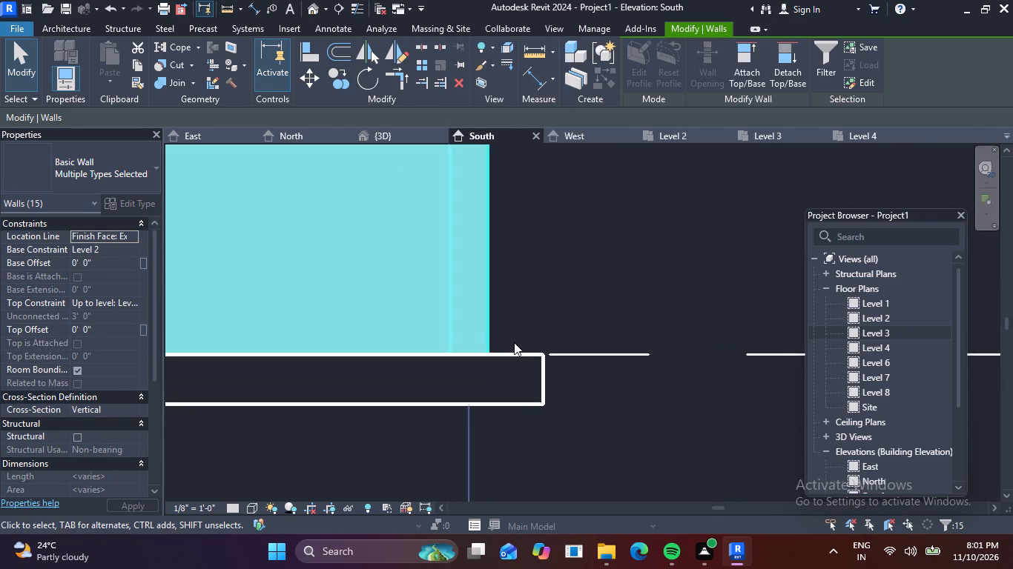
{"action": "scroll", "coordinate": [514, 342], "scroll_direction": "up", "scroll_amount": 8}
{"action": "middle_click_drag", "start_coordinate": [467, 390], "coordinate": [439, 372]}
{"action": "scroll", "coordinate": [465, 389], "scroll_direction": "up", "scroll_amount": 1}
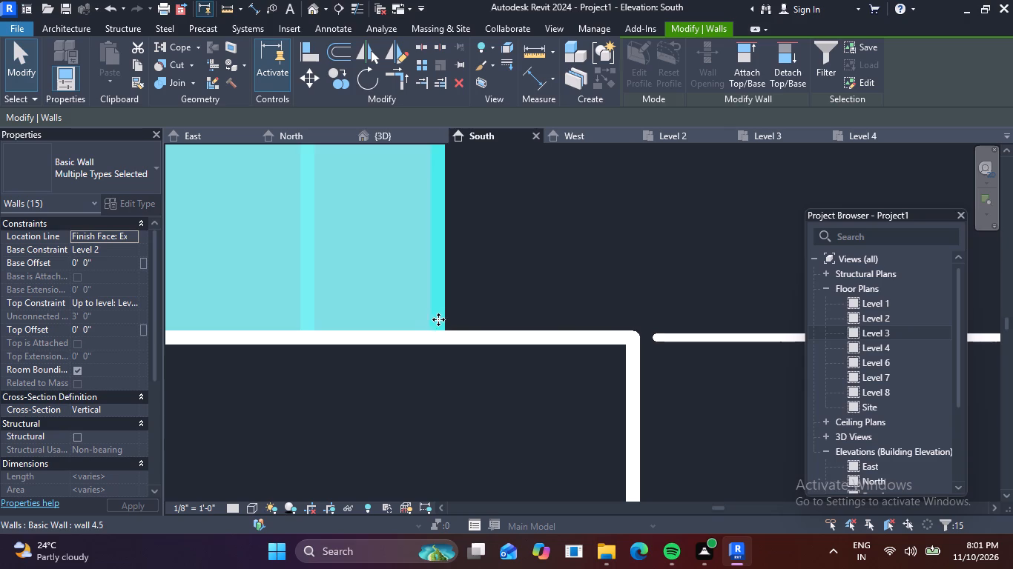
{"action": "left_click_drag", "start_coordinate": [440, 317], "coordinate": [625, 311]}
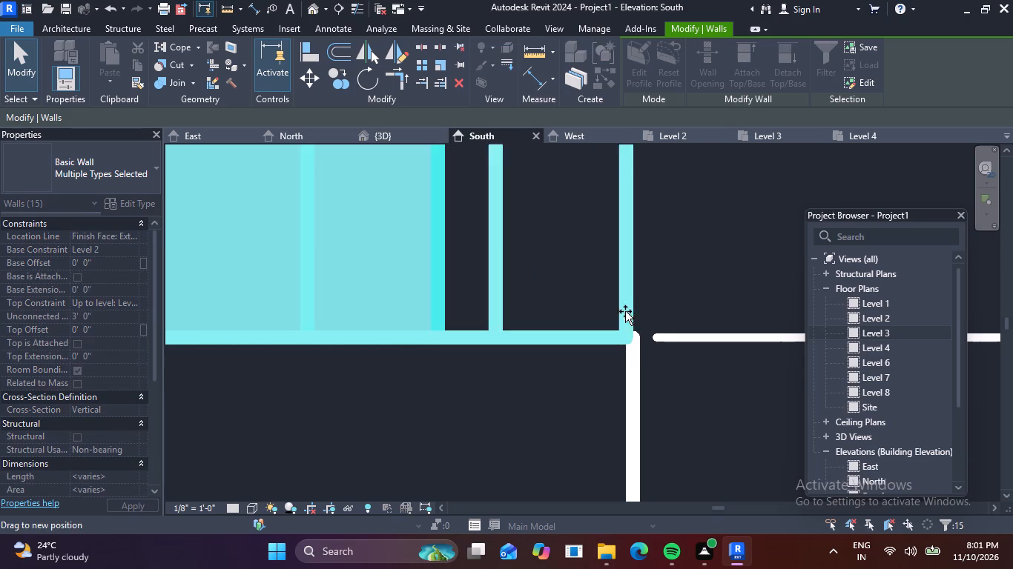
{"action": "left_click_drag", "start_coordinate": [625, 311], "coordinate": [632, 311]}
{"action": "scroll", "coordinate": [624, 360], "scroll_direction": "down", "scroll_amount": 4}
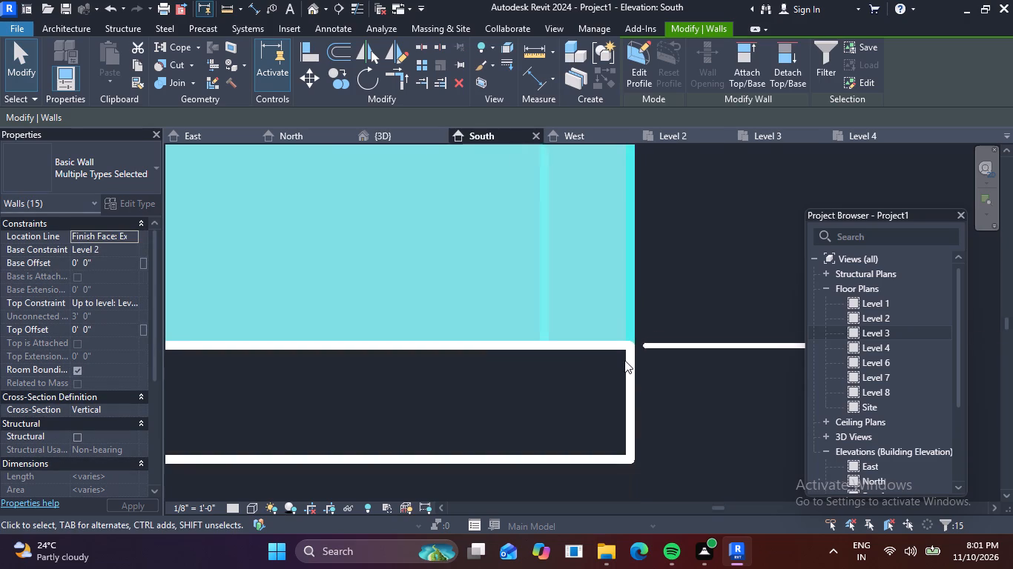
{"action": "scroll", "coordinate": [624, 360], "scroll_direction": "down", "scroll_amount": 10}
{"action": "scroll", "coordinate": [828, 346], "scroll_direction": "down", "scroll_amount": 4}
{"action": "scroll", "coordinate": [627, 376], "scroll_direction": "down", "scroll_amount": 5}
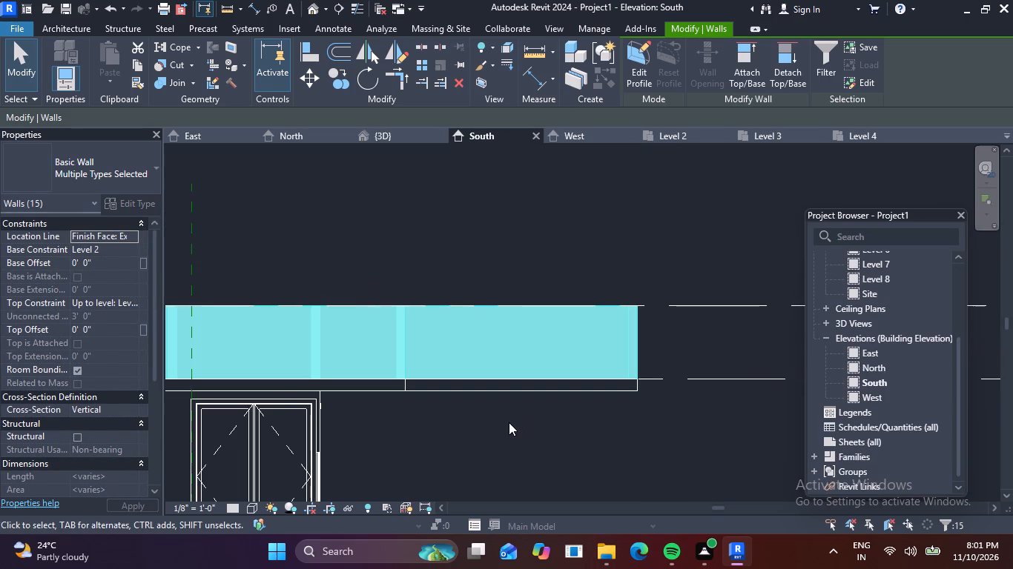
{"action": "key", "text": "Escape"}
Examine the moved terrace walls against the building's slab in the 3D view.
{"action": "scroll", "coordinate": [465, 427], "scroll_direction": "down", "scroll_amount": 6}
{"action": "middle_click_drag", "start_coordinate": [436, 427], "coordinate": [726, 385]}
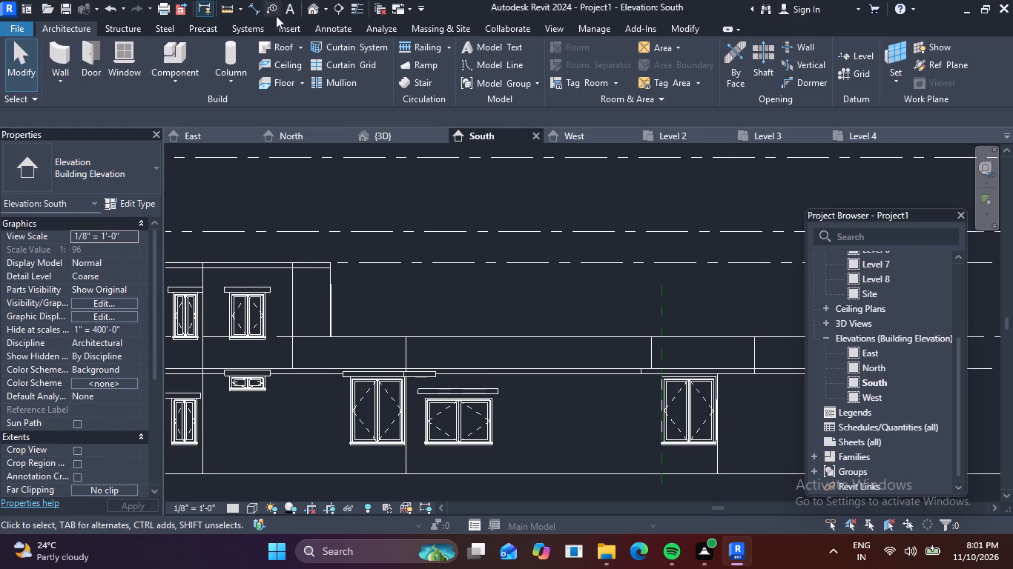
{"action": "left_click", "coordinate": [312, 8]}
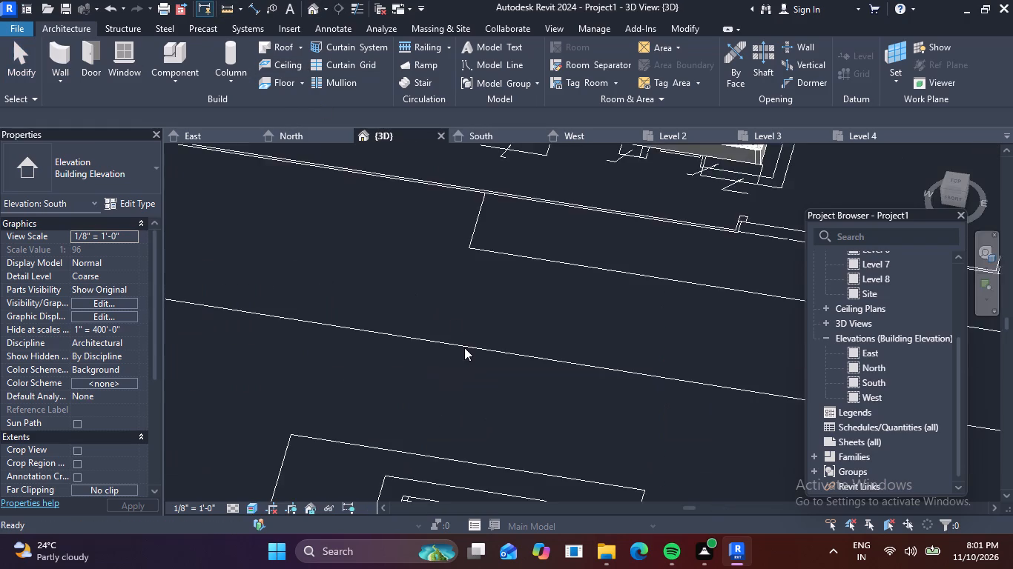
{"action": "scroll", "coordinate": [464, 347], "scroll_direction": "down", "scroll_amount": 6}
{"action": "middle_click_drag", "start_coordinate": [552, 275], "coordinate": [498, 355]}
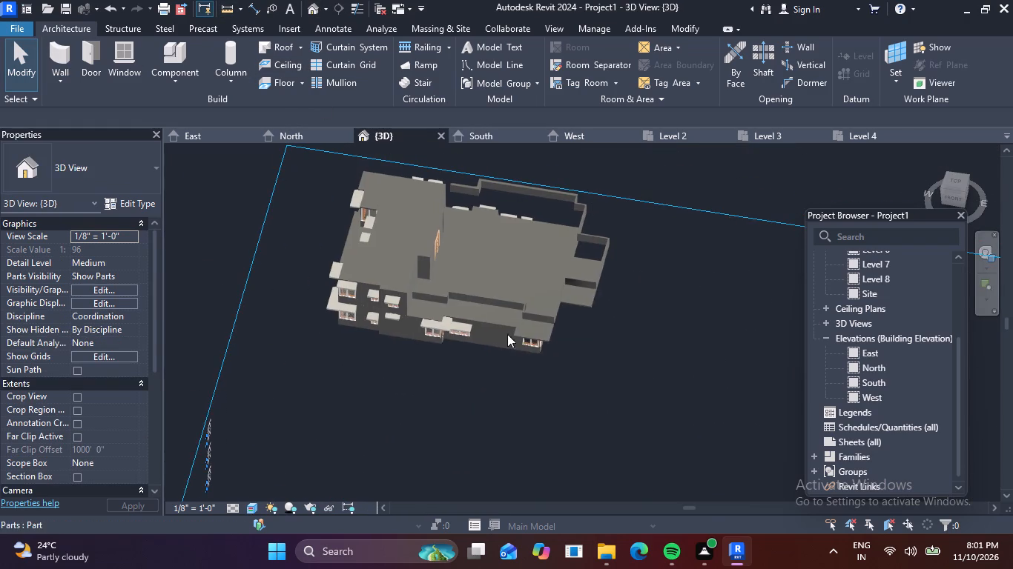
{"action": "scroll", "coordinate": [406, 307], "scroll_direction": "up", "scroll_amount": 3}
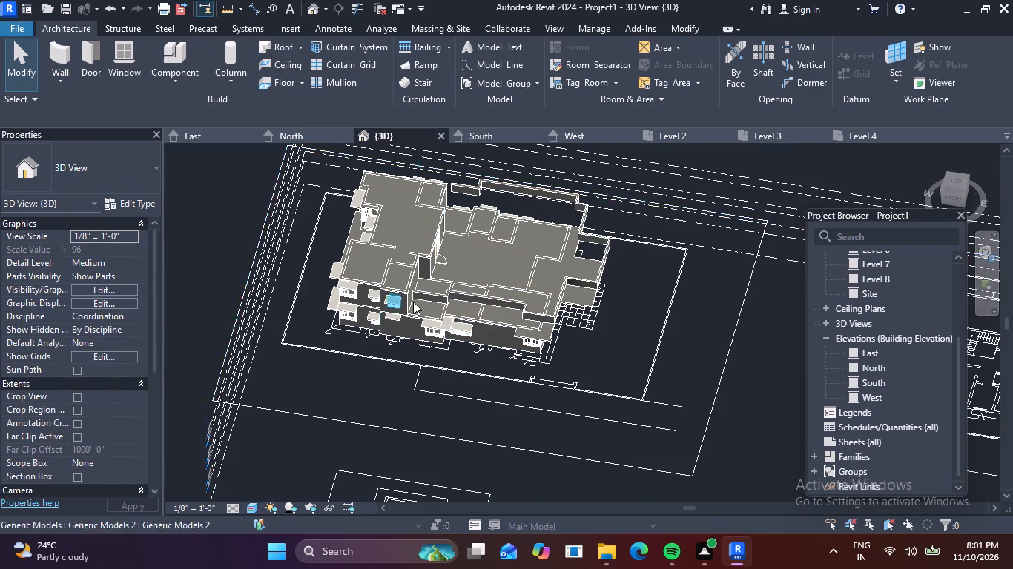
{"action": "scroll", "coordinate": [413, 302], "scroll_direction": "up", "scroll_amount": 3}
{"action": "scroll", "coordinate": [498, 327], "scroll_direction": "down", "scroll_amount": 2}
{"action": "middle_click_drag", "start_coordinate": [481, 353], "coordinate": [390, 475]}
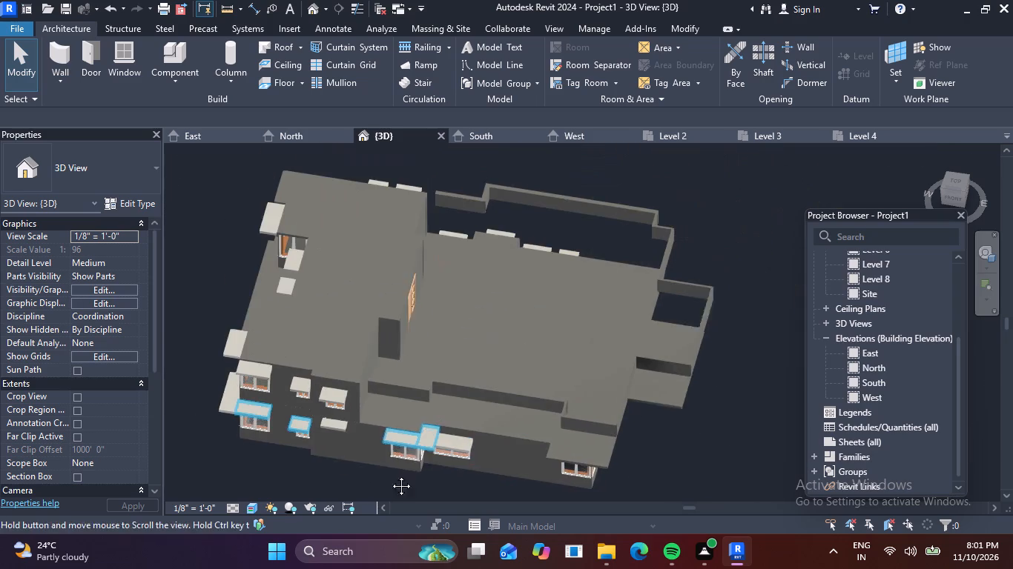
{"action": "middle_click_drag", "start_coordinate": [390, 475], "coordinate": [379, 512]}
{"action": "scroll", "coordinate": [423, 238], "scroll_direction": "up", "scroll_amount": 2}
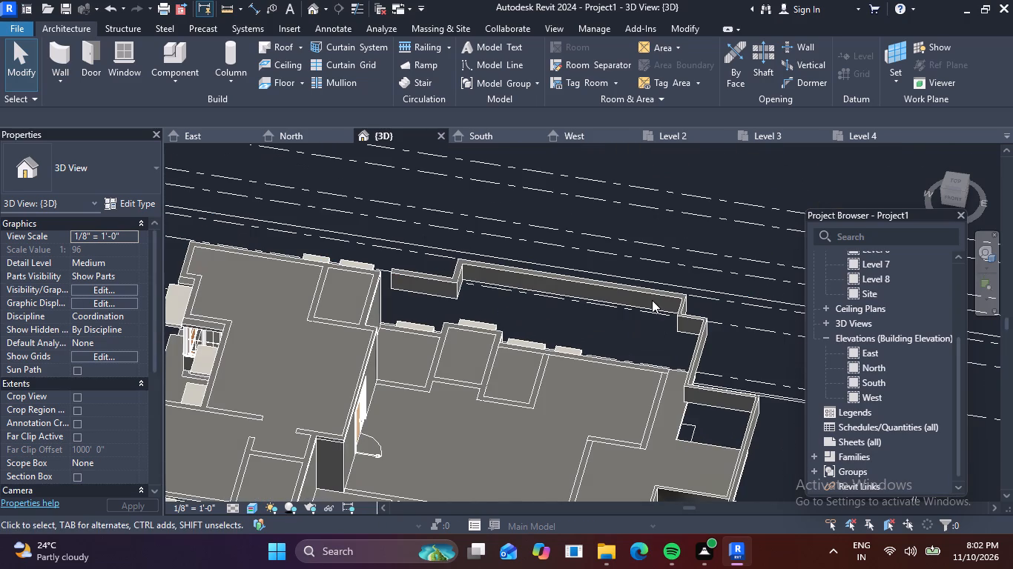
Examine the terrace walls' alignment with the Level 2 slab in the North and South elevations.
{"action": "left_click", "coordinate": [312, 141]}
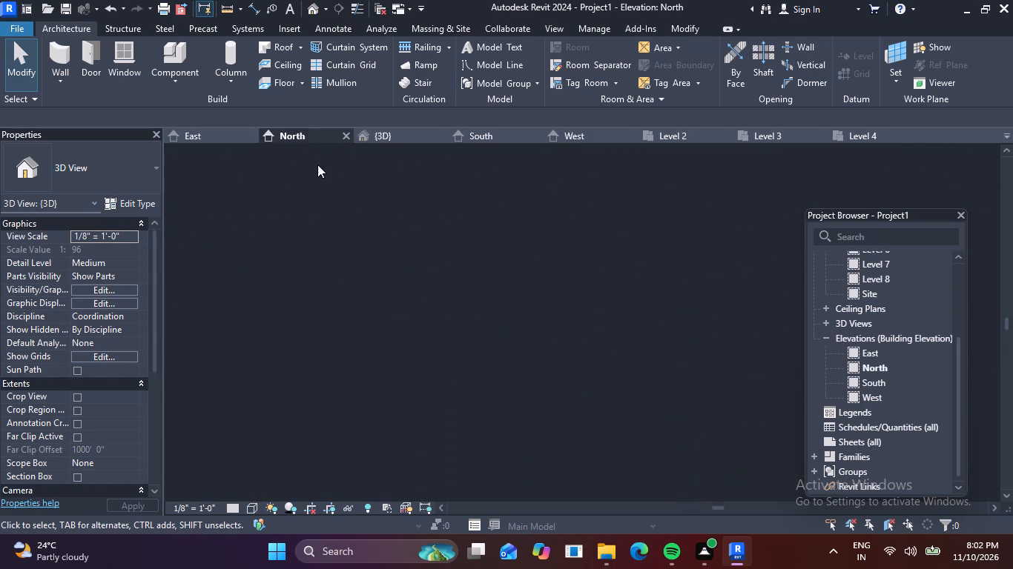
{"action": "scroll", "coordinate": [462, 263], "scroll_direction": "down", "scroll_amount": 7}
{"action": "middle_click_drag", "start_coordinate": [458, 310], "coordinate": [334, 330]}
{"action": "scroll", "coordinate": [521, 312], "scroll_direction": "up", "scroll_amount": 4}
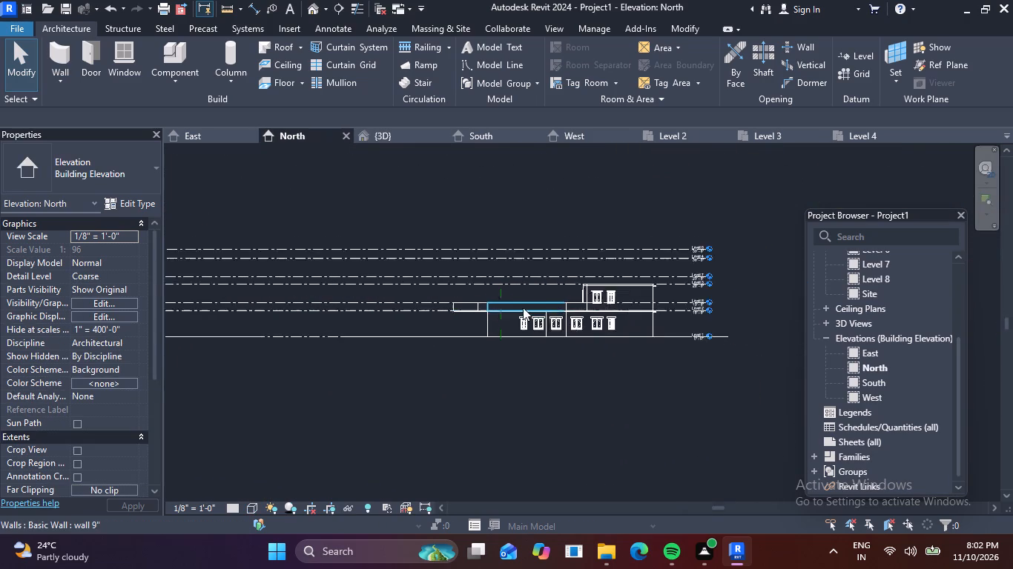
{"action": "scroll", "coordinate": [479, 304], "scroll_direction": "up", "scroll_amount": 5}
{"action": "scroll", "coordinate": [346, 336], "scroll_direction": "up", "scroll_amount": 4}
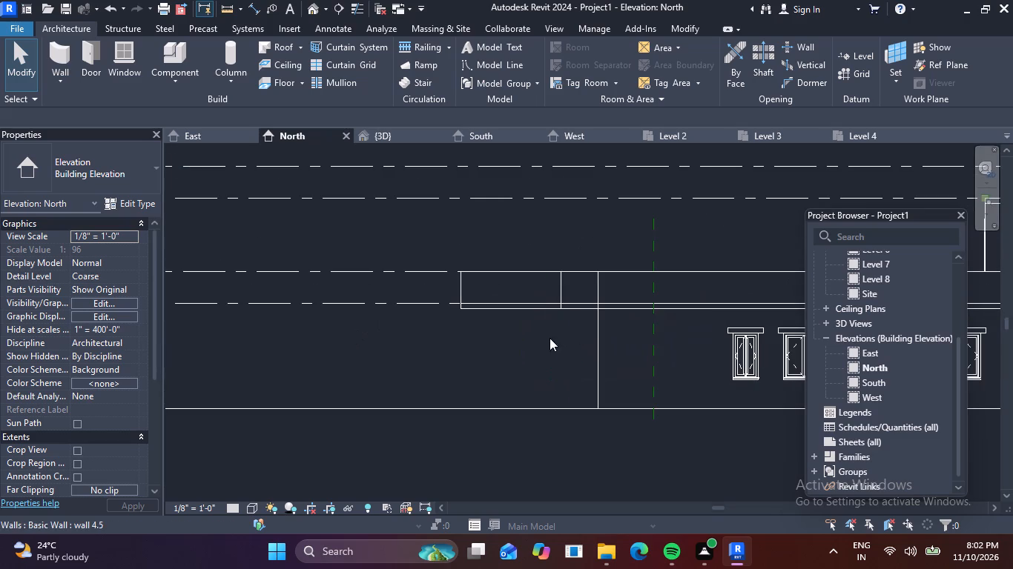
{"action": "middle_click_drag", "start_coordinate": [529, 348], "coordinate": [428, 360]}
{"action": "scroll", "coordinate": [429, 361], "scroll_direction": "up", "scroll_amount": 1}
{"action": "scroll", "coordinate": [491, 334], "scroll_direction": "down", "scroll_amount": 6}
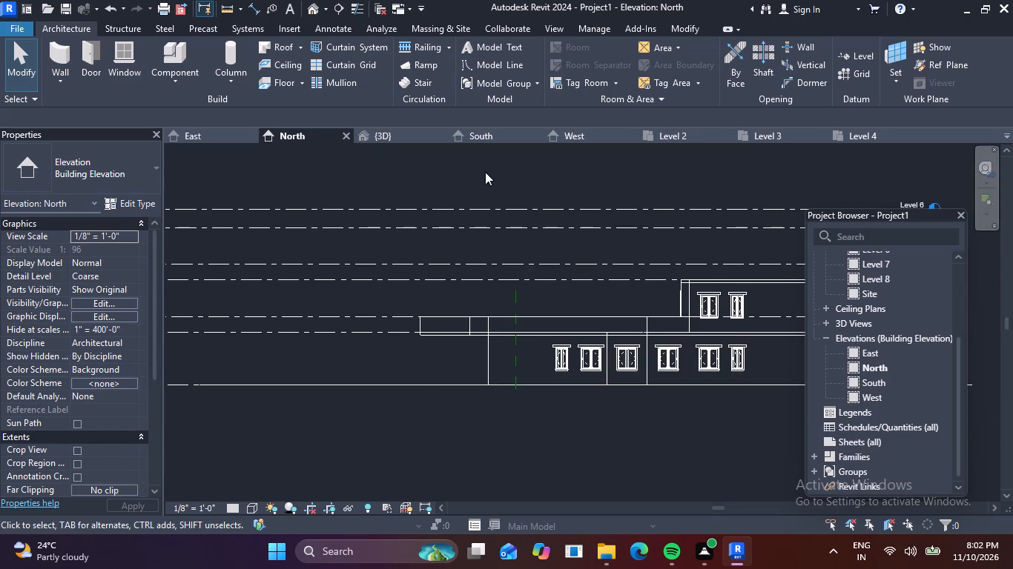
{"action": "left_click", "coordinate": [481, 139]}
{"action": "scroll", "coordinate": [507, 272], "scroll_direction": "down", "scroll_amount": 5}
{"action": "middle_click_drag", "start_coordinate": [578, 322], "coordinate": [506, 322]}
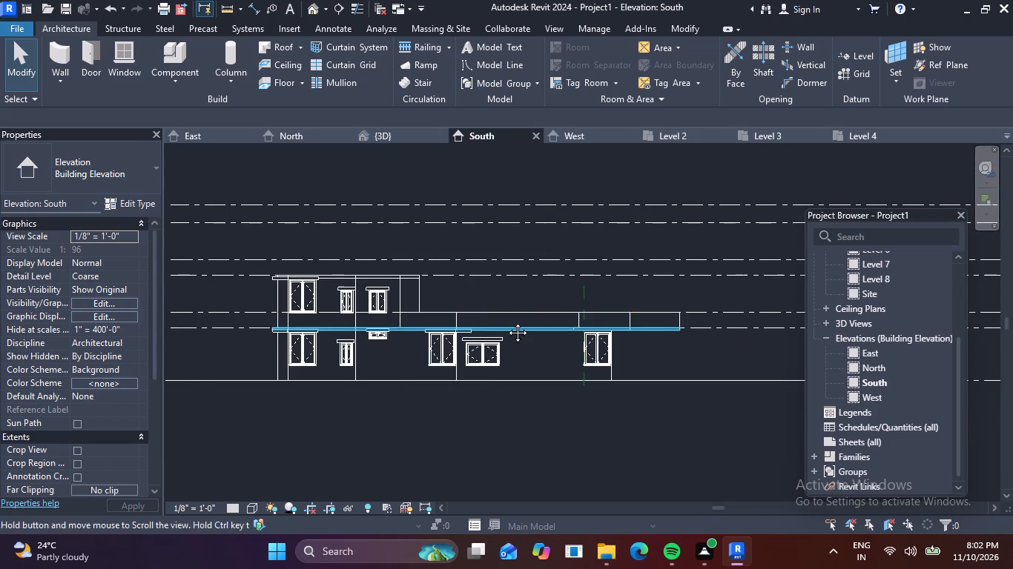
{"action": "middle_click_drag", "start_coordinate": [506, 322], "coordinate": [478, 322]}
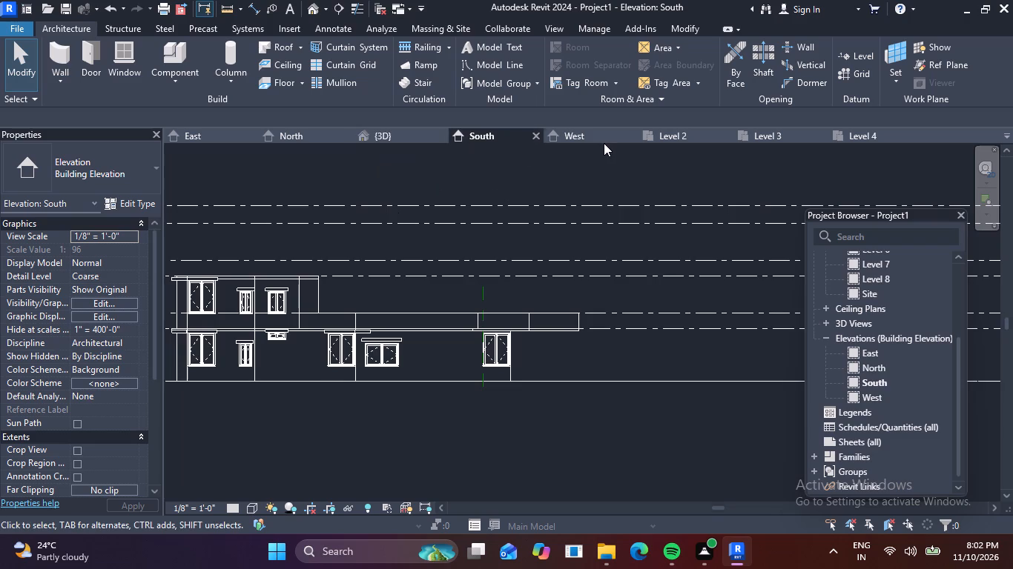
Inspect the terrace walls' position relative to the slab and building in the East elevation, checking individual 4.5" walls.
{"action": "left_click", "coordinate": [188, 139]}
{"action": "scroll", "coordinate": [548, 326], "scroll_direction": "up", "scroll_amount": 2}
{"action": "scroll", "coordinate": [548, 325], "scroll_direction": "down", "scroll_amount": 2}
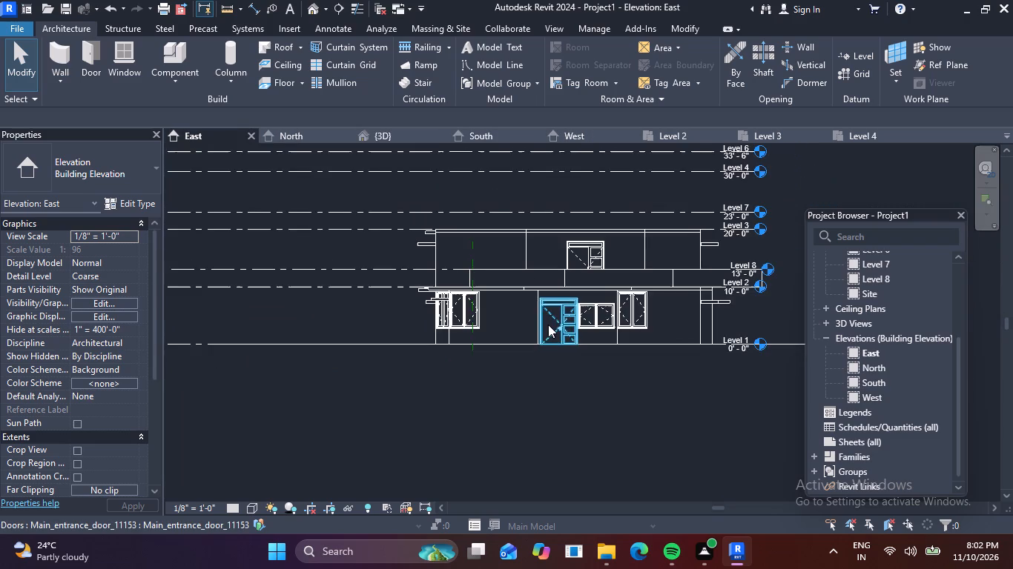
{"action": "middle_click_drag", "start_coordinate": [535, 325], "coordinate": [394, 336]}
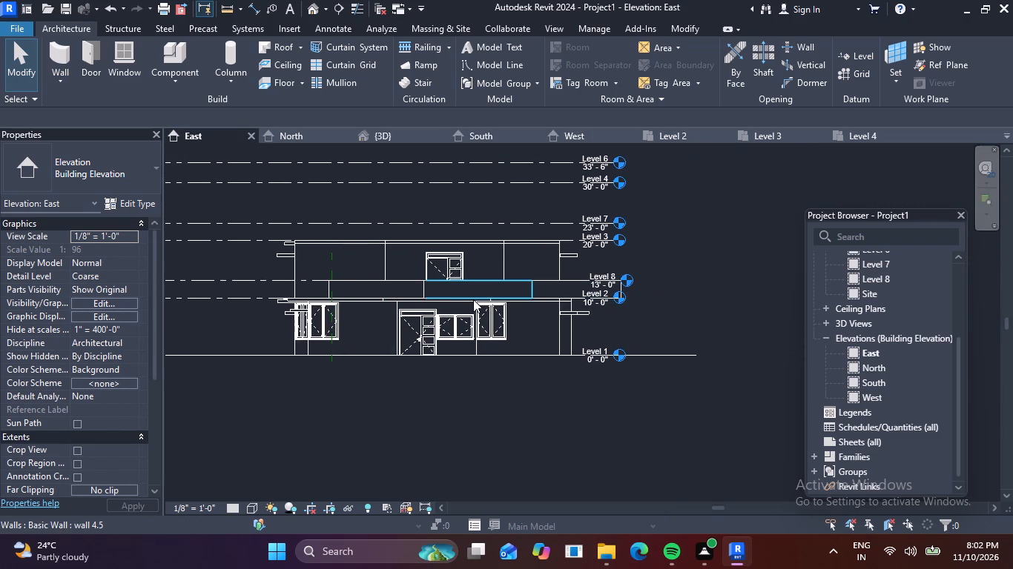
{"action": "scroll", "coordinate": [260, 301], "scroll_direction": "up", "scroll_amount": 2}
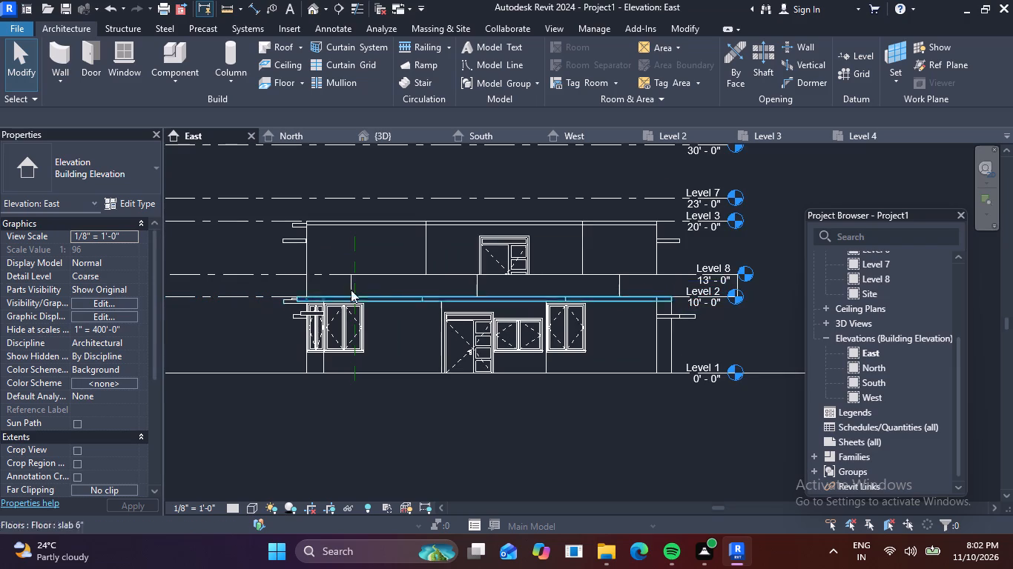
{"action": "middle_click_drag", "start_coordinate": [687, 280], "coordinate": [570, 282]}
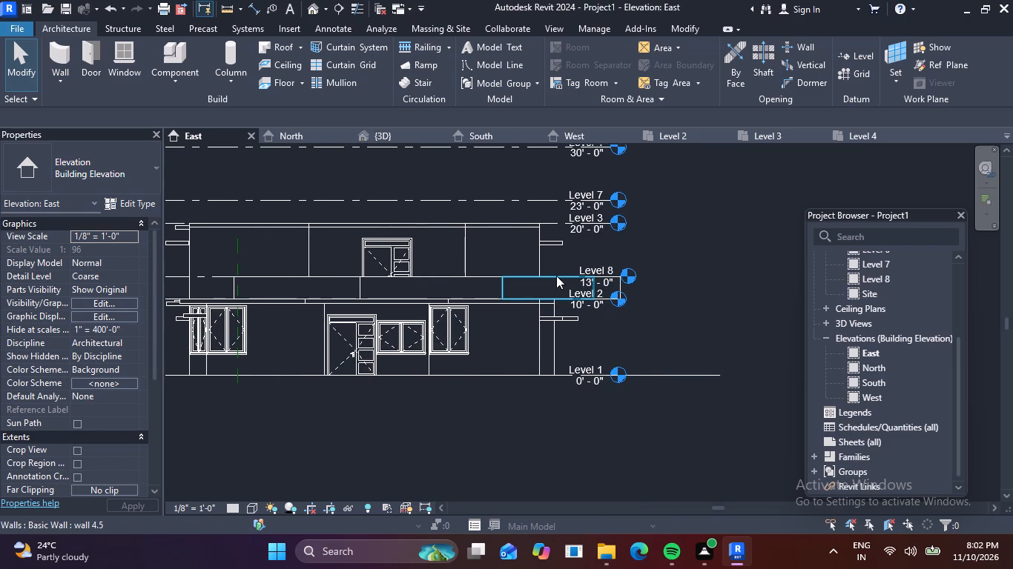
{"action": "left_click", "coordinate": [567, 273]}
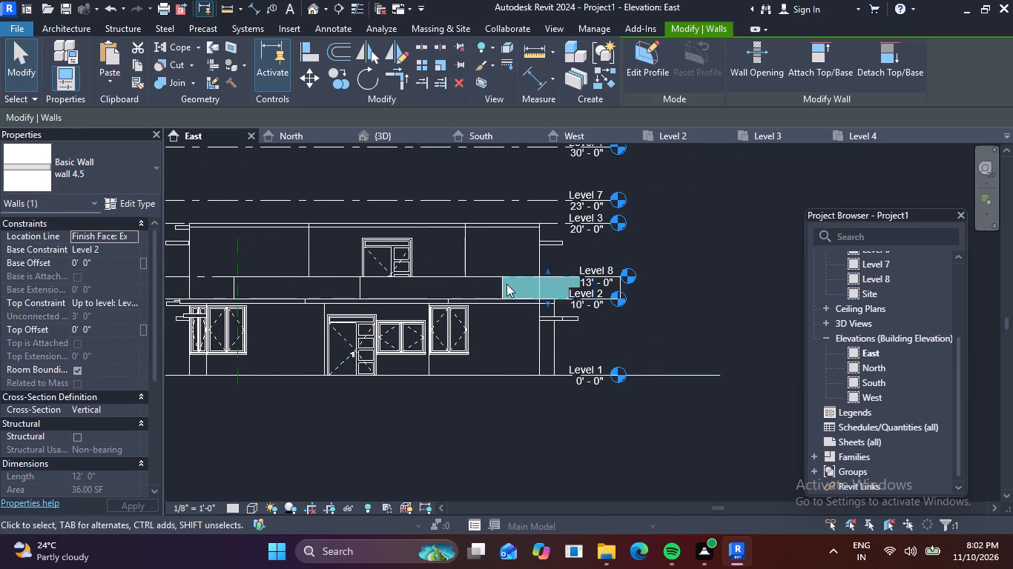
{"action": "left_click", "coordinate": [357, 287]}
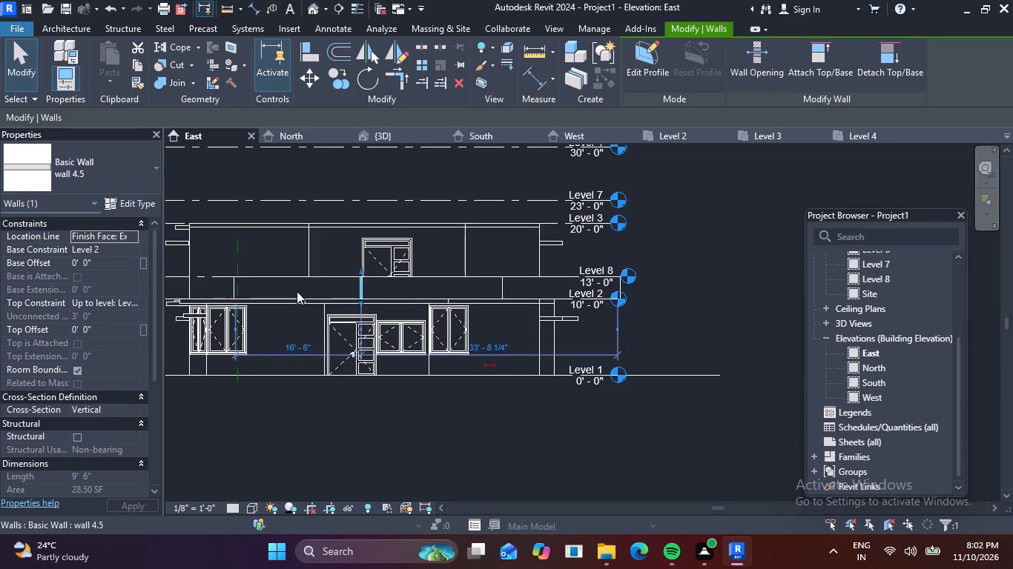
{"action": "middle_click_drag", "start_coordinate": [301, 291], "coordinate": [404, 289]}
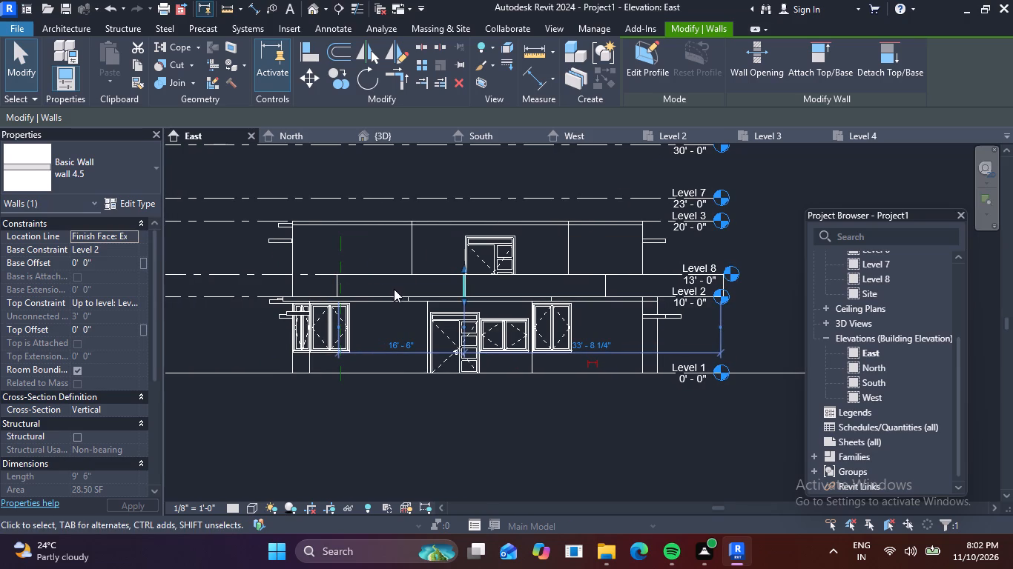
{"action": "key", "text": "Escape"}
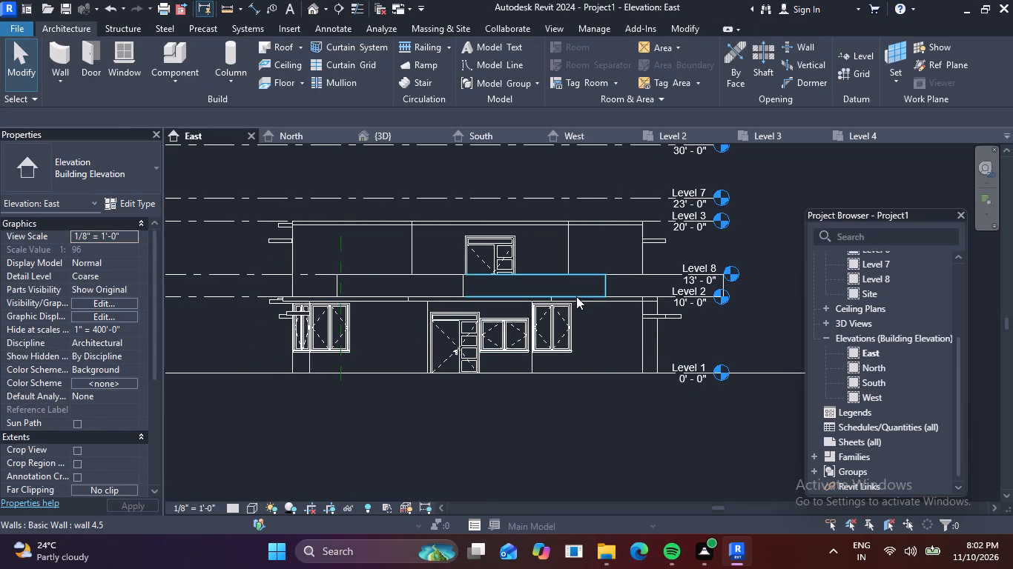
{"action": "scroll", "coordinate": [576, 296], "scroll_direction": "down", "scroll_amount": 2}
{"action": "scroll", "coordinate": [528, 319], "scroll_direction": "up", "scroll_amount": 3}
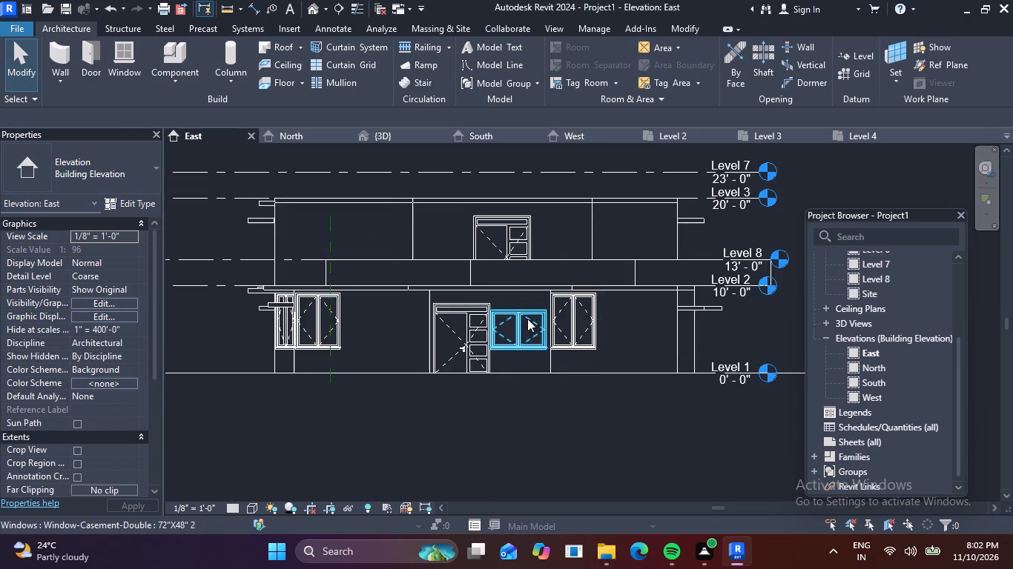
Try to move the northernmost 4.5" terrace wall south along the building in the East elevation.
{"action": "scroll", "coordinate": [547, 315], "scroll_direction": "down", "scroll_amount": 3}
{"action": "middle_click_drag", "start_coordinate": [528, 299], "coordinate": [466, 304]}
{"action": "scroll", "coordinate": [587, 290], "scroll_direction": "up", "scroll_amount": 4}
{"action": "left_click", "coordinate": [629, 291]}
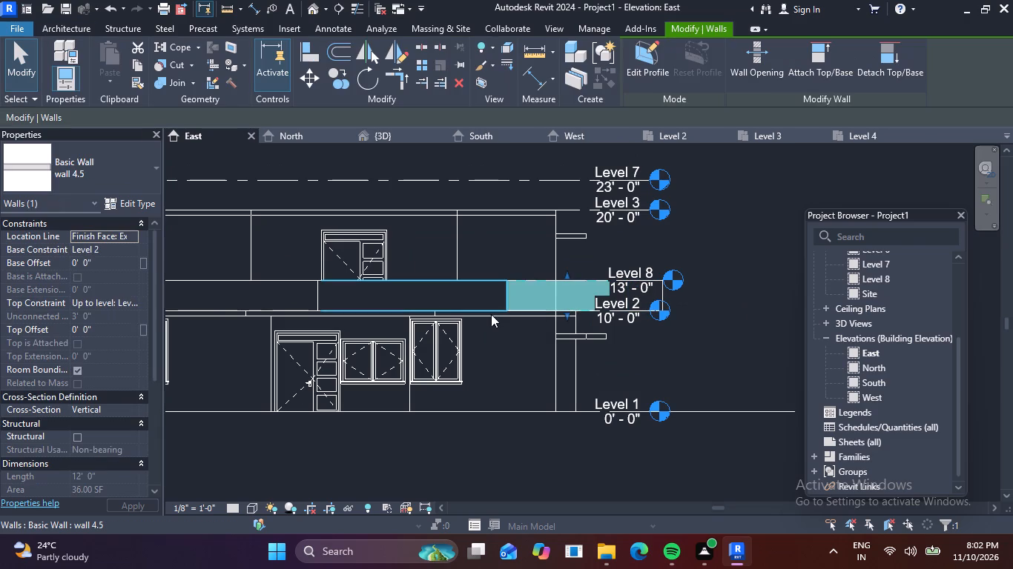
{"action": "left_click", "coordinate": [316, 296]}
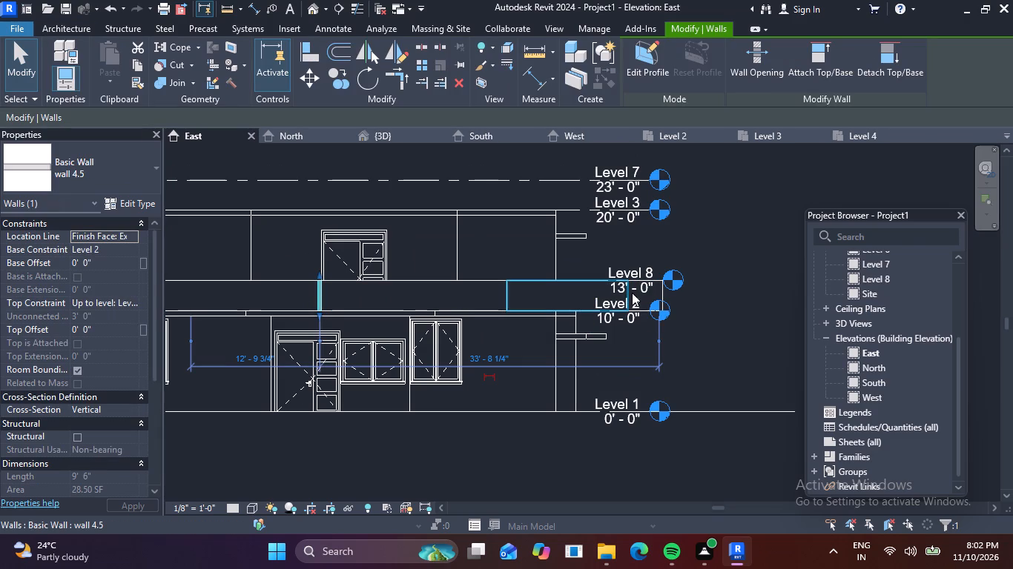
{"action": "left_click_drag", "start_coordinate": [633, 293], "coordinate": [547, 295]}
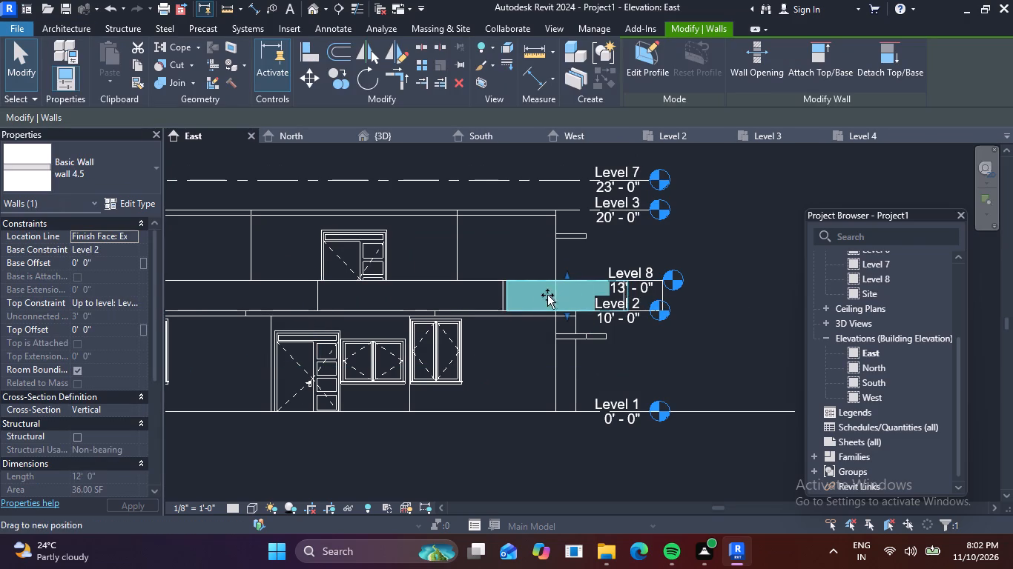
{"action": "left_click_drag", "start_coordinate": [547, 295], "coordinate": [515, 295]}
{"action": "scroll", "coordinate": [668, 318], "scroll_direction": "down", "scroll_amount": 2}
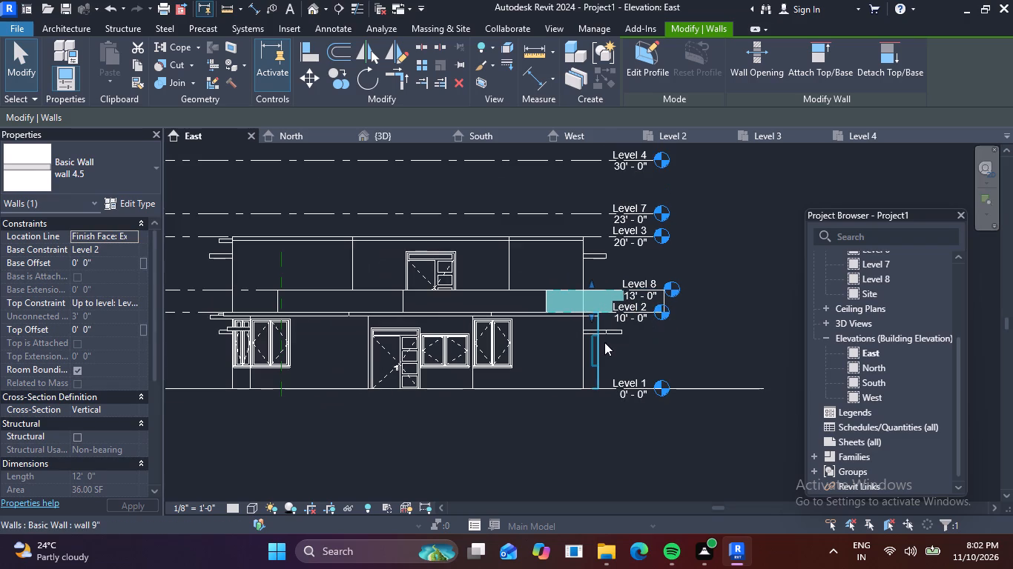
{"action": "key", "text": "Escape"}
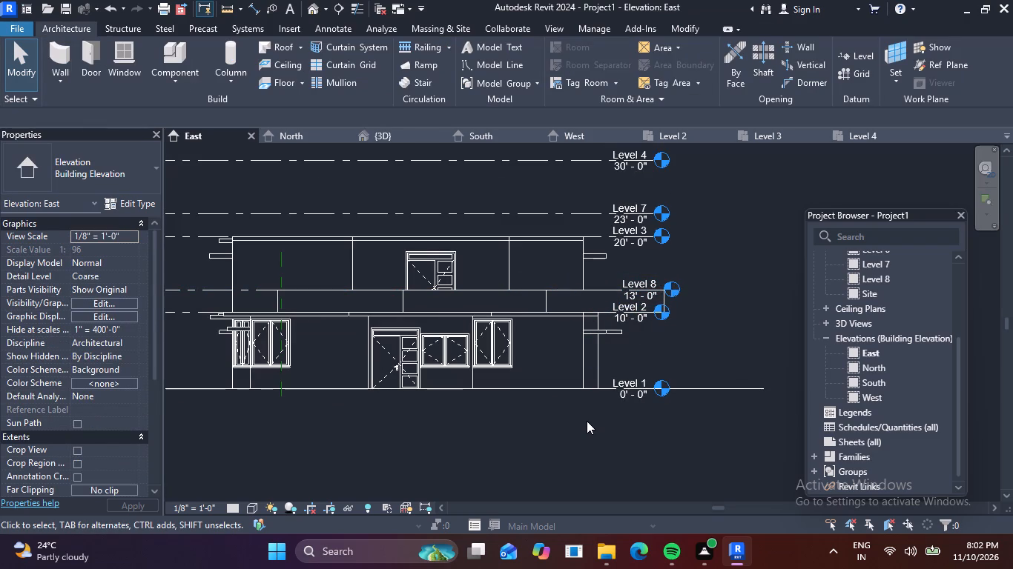
Examine the terrace walls against the building and Level 2 slab in the East elevation and the 3D view.
{"action": "scroll", "coordinate": [487, 345], "scroll_direction": "down", "scroll_amount": 3}
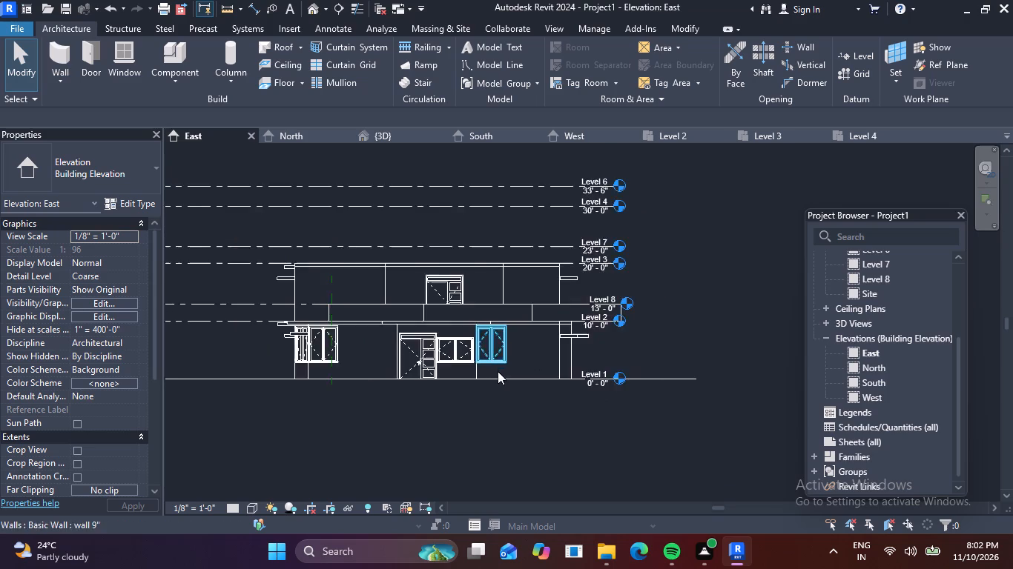
{"action": "middle_click_drag", "start_coordinate": [499, 372], "coordinate": [589, 432]}
{"action": "scroll", "coordinate": [419, 365], "scroll_direction": "up", "scroll_amount": 6}
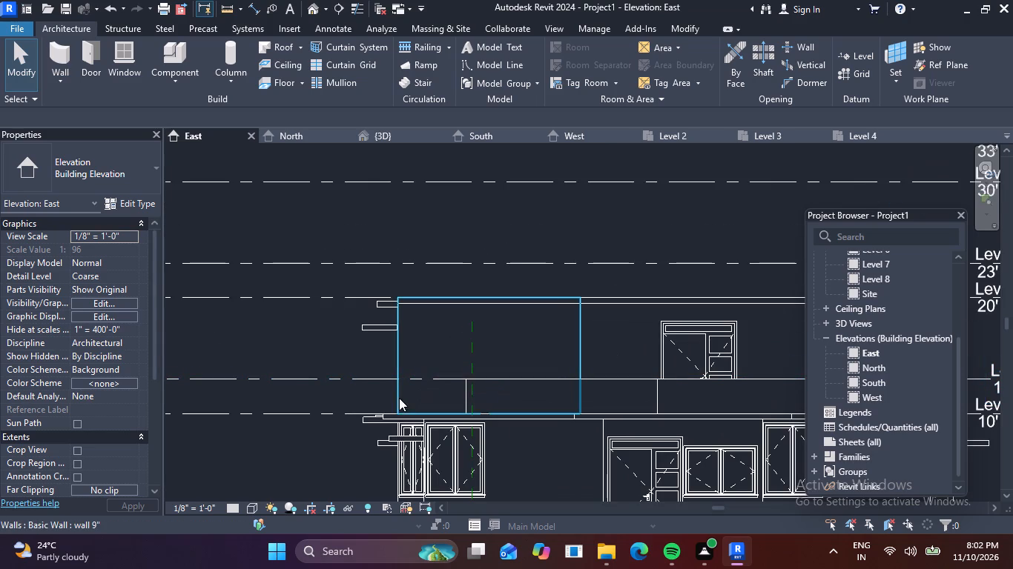
{"action": "middle_click_drag", "start_coordinate": [607, 407], "coordinate": [271, 409]}
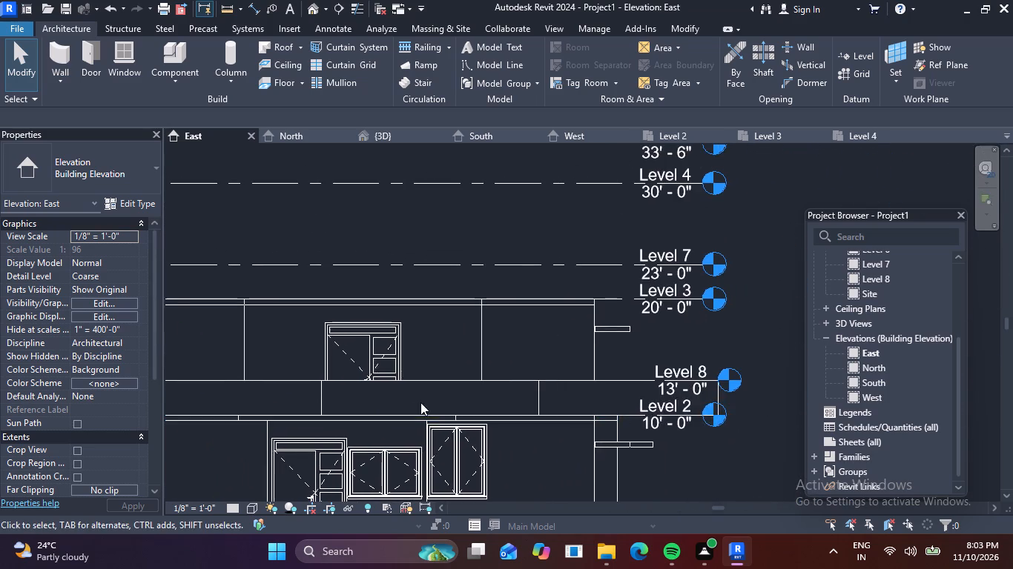
{"action": "scroll", "coordinate": [448, 402], "scroll_direction": "down", "scroll_amount": 3}
{"action": "middle_click_drag", "start_coordinate": [558, 410], "coordinate": [603, 386]}
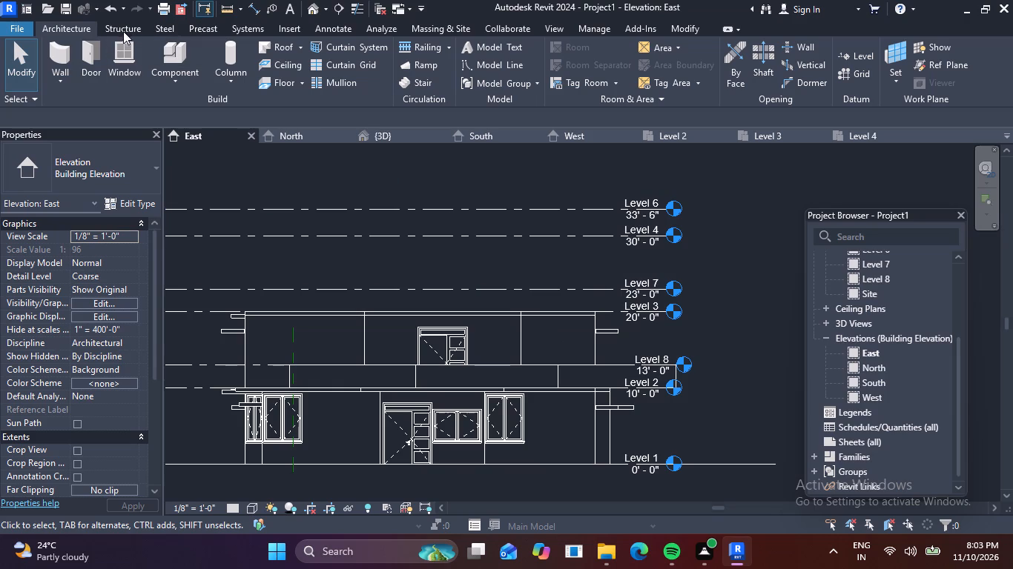
{"action": "left_click", "coordinate": [320, 8]}
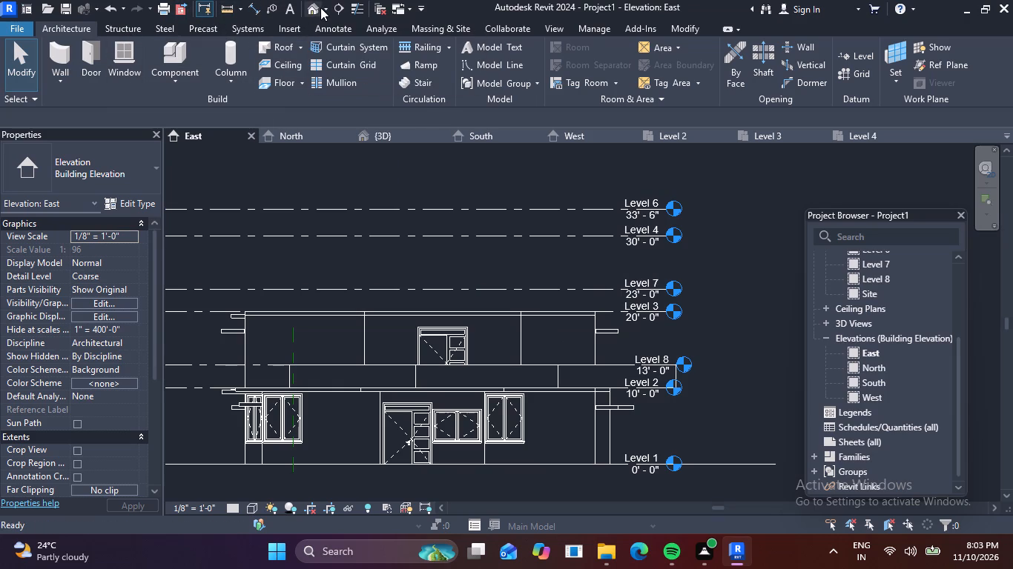
{"action": "scroll", "coordinate": [504, 296], "scroll_direction": "down", "scroll_amount": 1}
{"action": "middle_click_drag", "start_coordinate": [495, 307], "coordinate": [486, 287]}
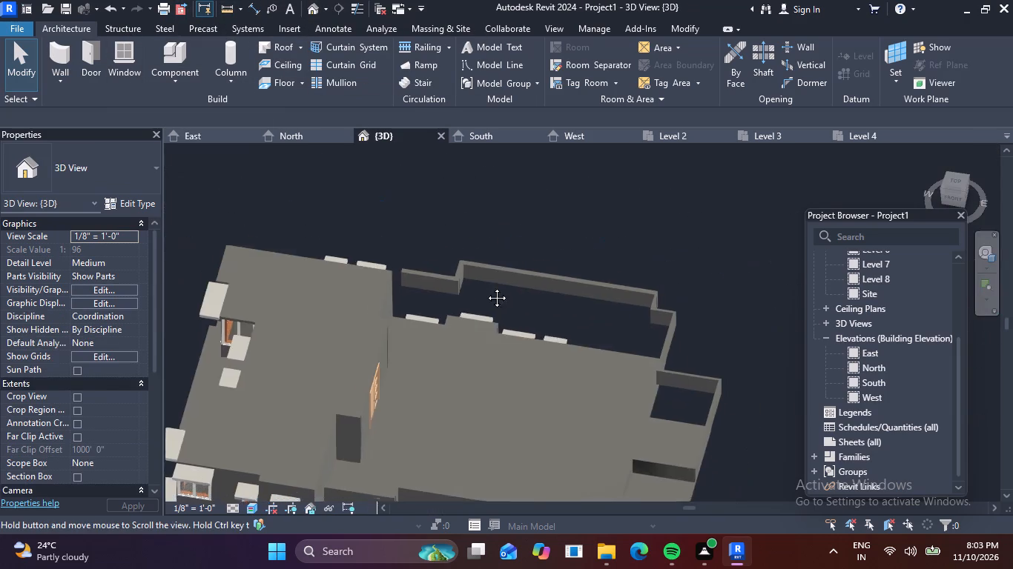
{"action": "middle_click_drag", "start_coordinate": [486, 287], "coordinate": [447, 192]}
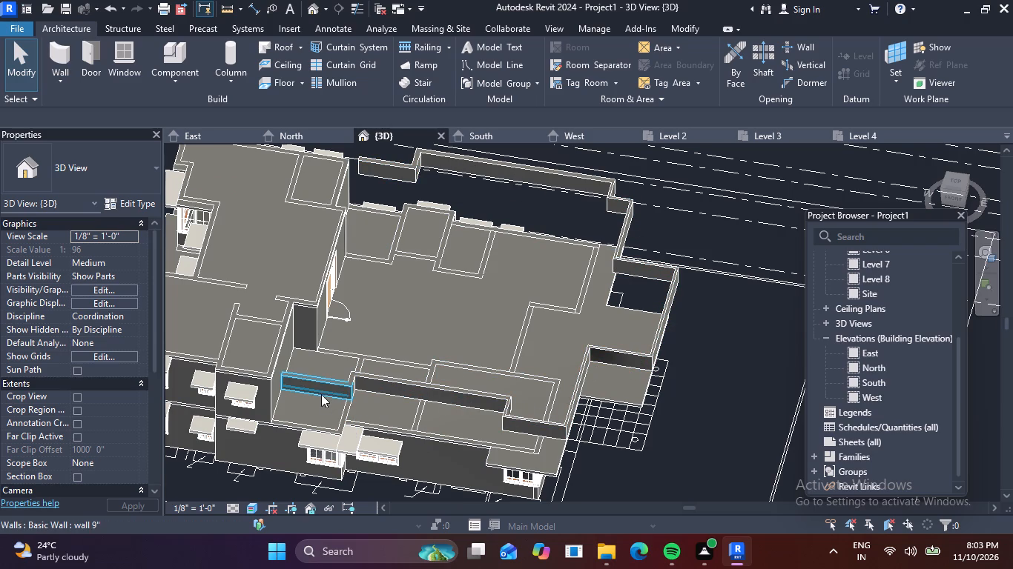
Inspect the terrace walls' position in the South and North elevations, checking individual 9" walls.
{"action": "left_click", "coordinate": [483, 139]}
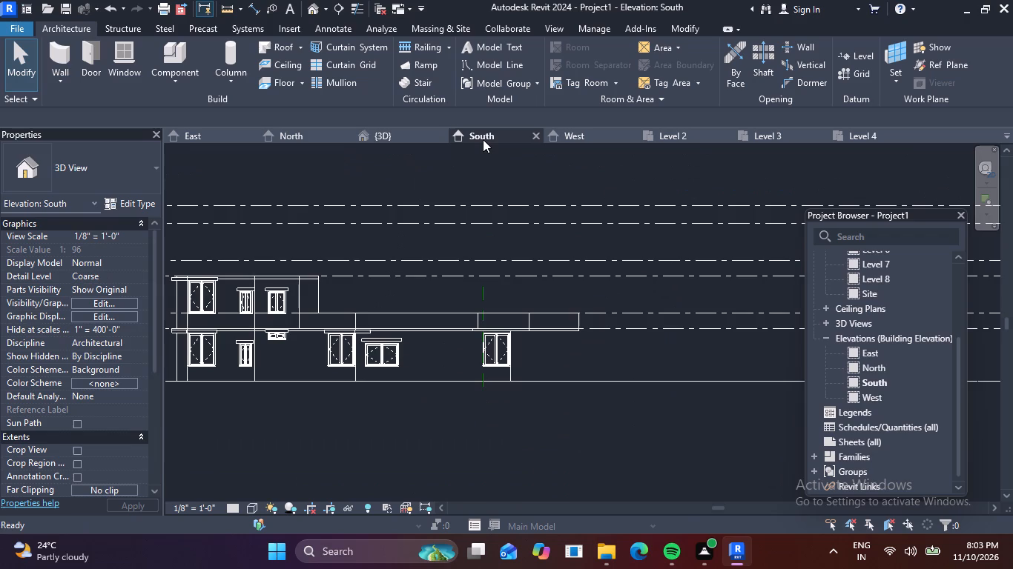
{"action": "scroll", "coordinate": [484, 329], "scroll_direction": "up", "scroll_amount": 3}
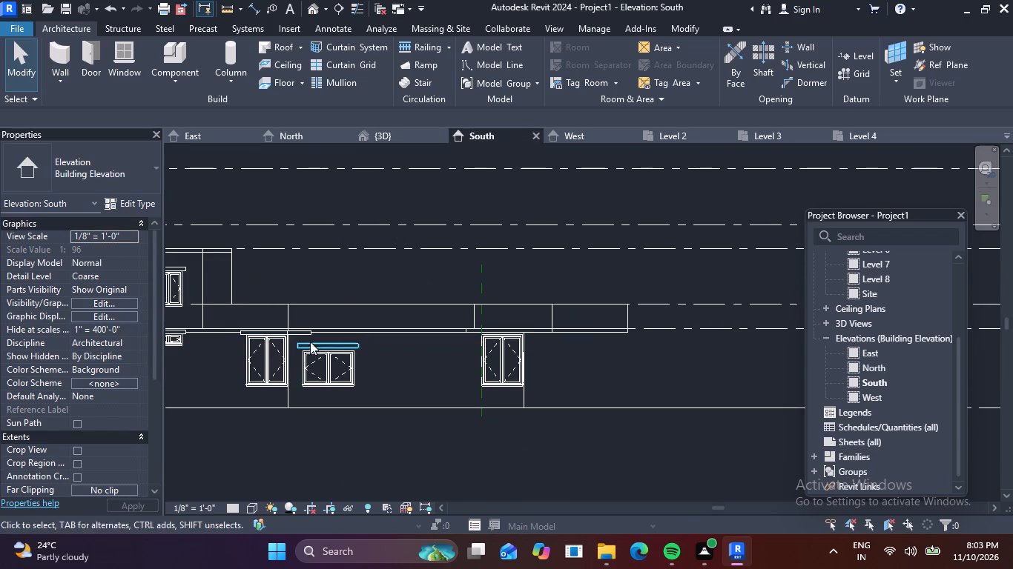
{"action": "middle_click_drag", "start_coordinate": [280, 338], "coordinate": [341, 340]}
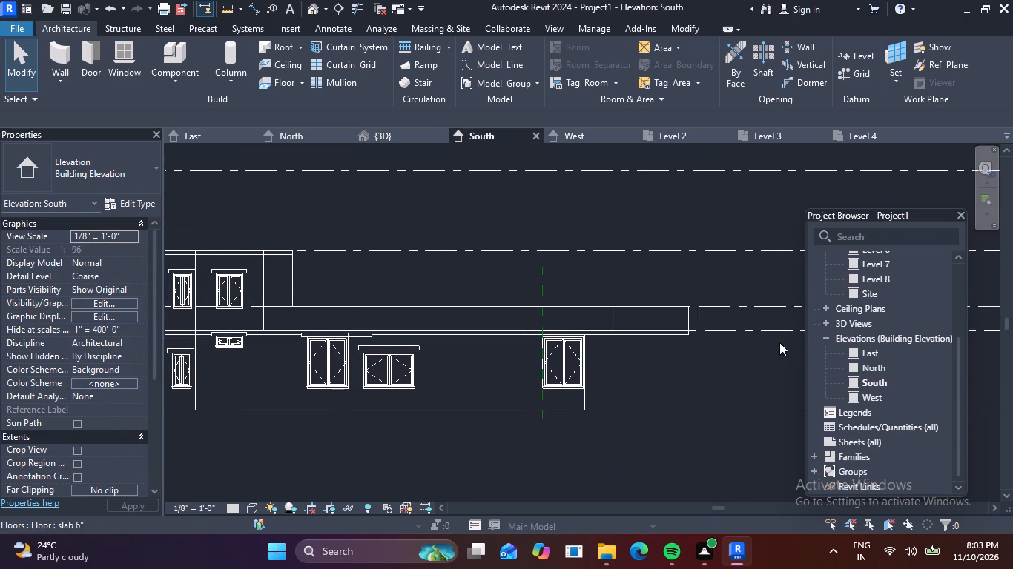
{"action": "scroll", "coordinate": [684, 323], "scroll_direction": "down", "scroll_amount": 3}
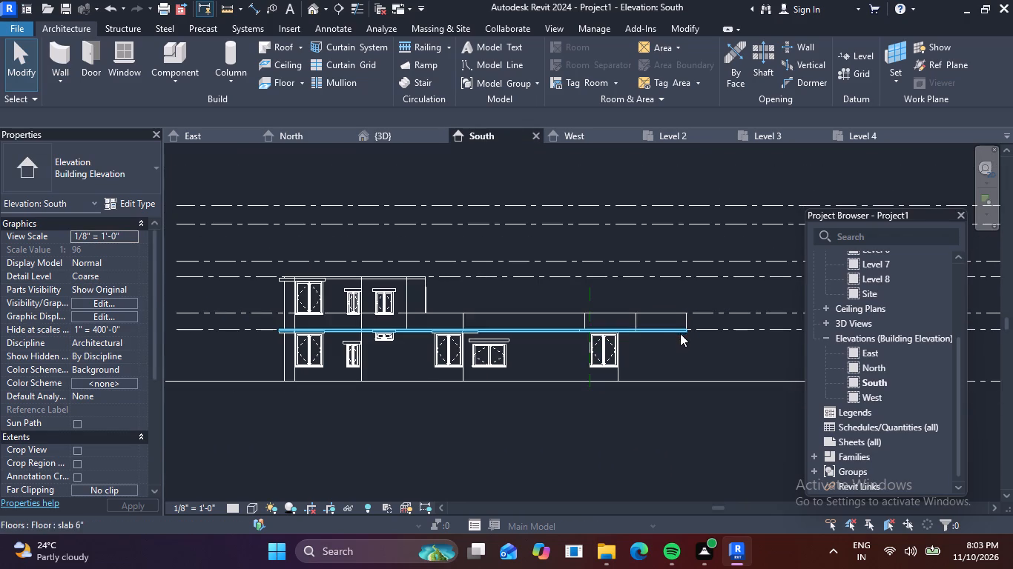
{"action": "left_click", "coordinate": [448, 317]}
{"action": "left_click", "coordinate": [517, 318]}
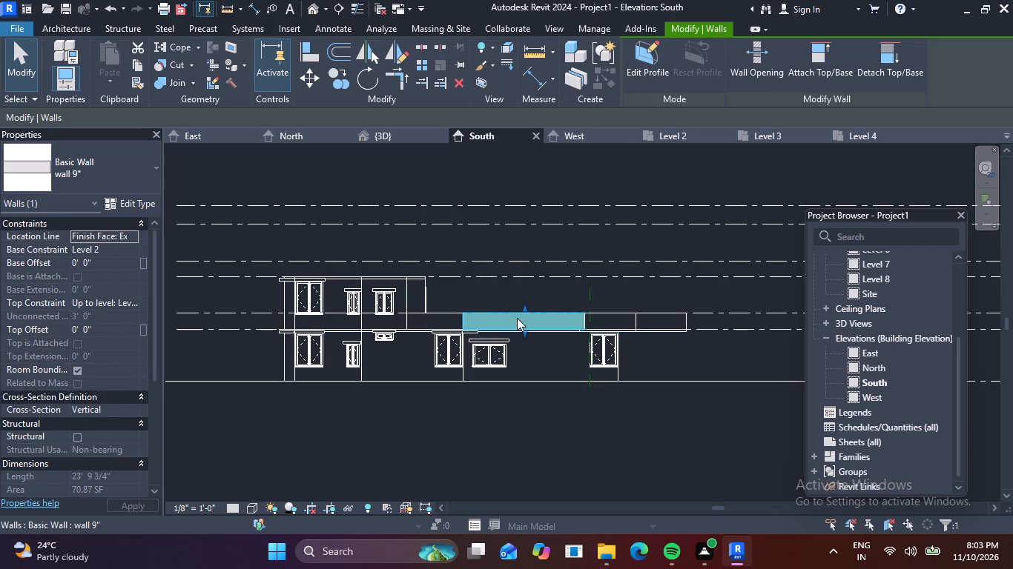
{"action": "left_click", "coordinate": [453, 317]}
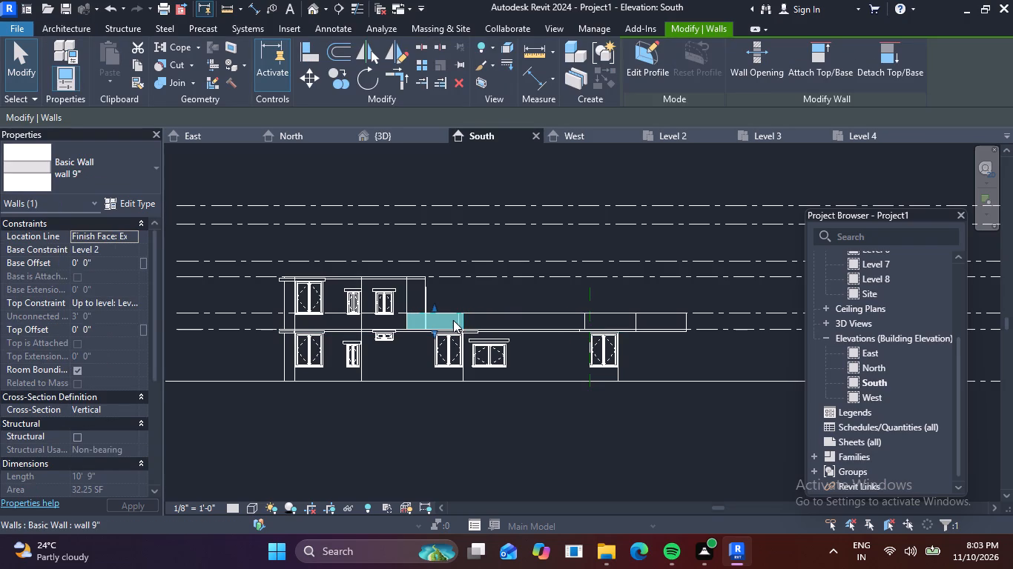
{"action": "left_click", "coordinate": [495, 324], "text": "shift"}
{"action": "left_click", "coordinate": [504, 316], "text": "shift"}
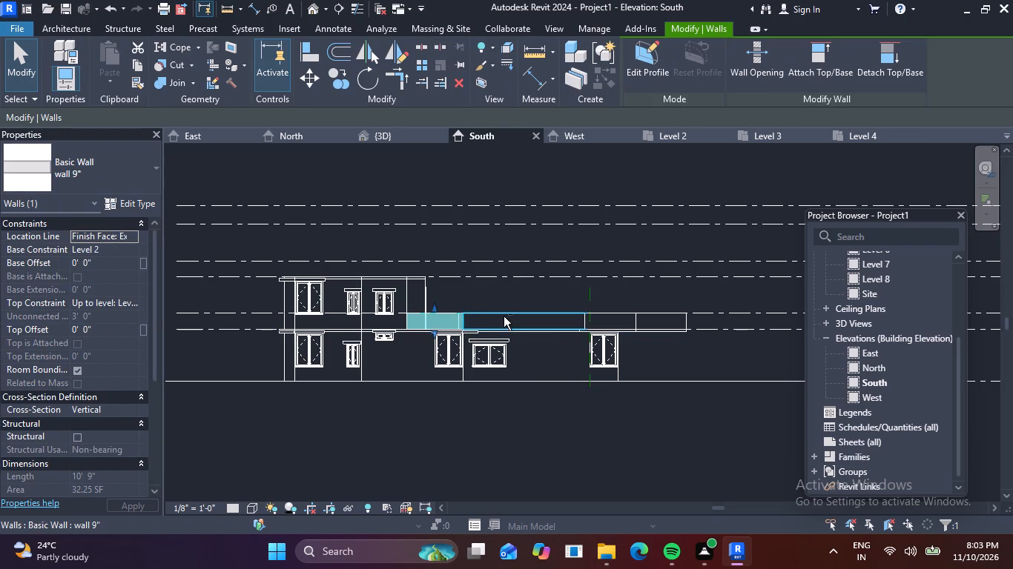
{"action": "left_click", "coordinate": [512, 311], "text": "shift"}
{"action": "left_click", "coordinate": [617, 316], "text": "shift"}
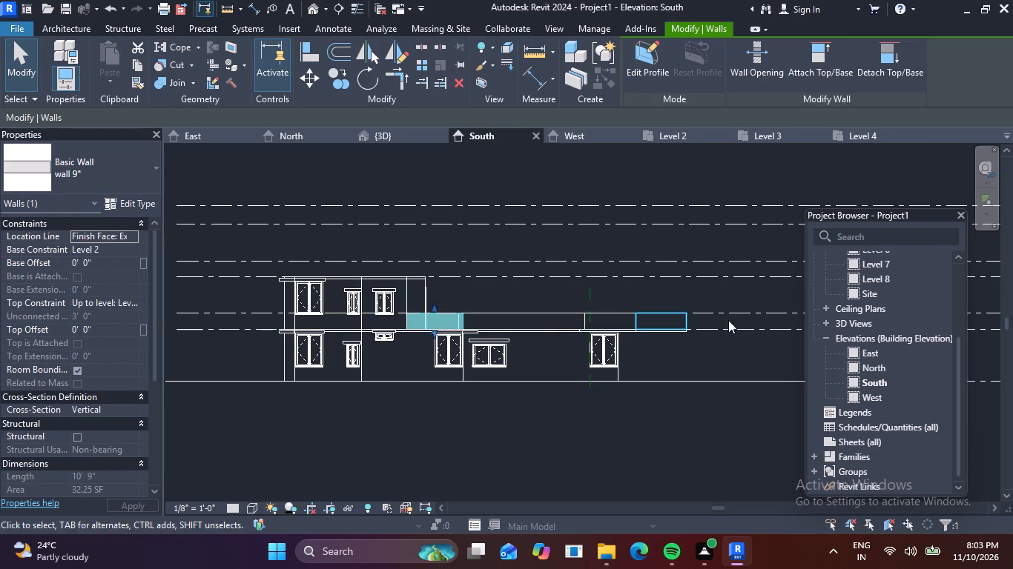
{"action": "scroll", "coordinate": [631, 333], "scroll_direction": "down", "scroll_amount": 2}
{"action": "left_click", "coordinate": [309, 134]}
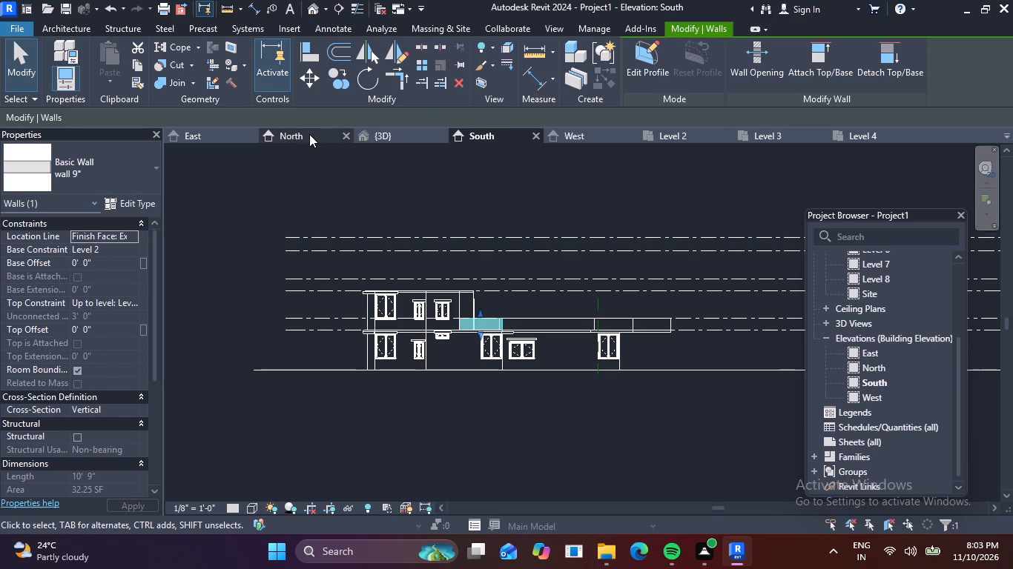
{"action": "scroll", "coordinate": [458, 327], "scroll_direction": "up", "scroll_amount": 3}
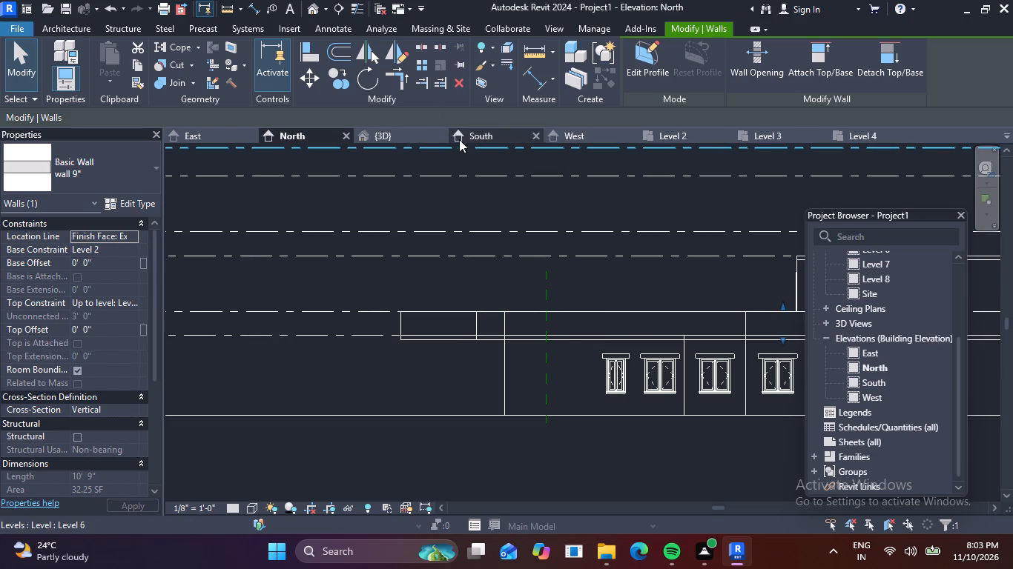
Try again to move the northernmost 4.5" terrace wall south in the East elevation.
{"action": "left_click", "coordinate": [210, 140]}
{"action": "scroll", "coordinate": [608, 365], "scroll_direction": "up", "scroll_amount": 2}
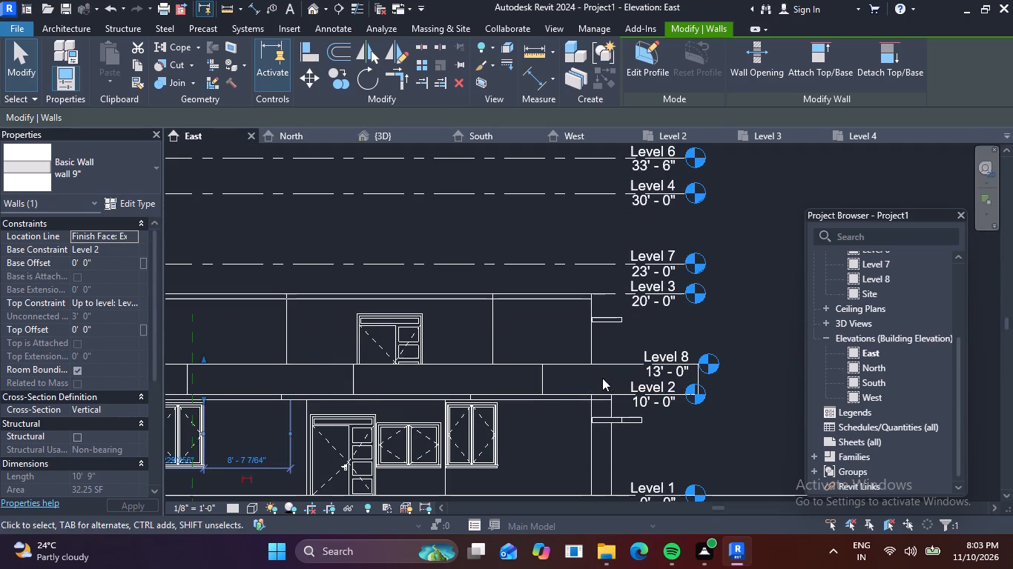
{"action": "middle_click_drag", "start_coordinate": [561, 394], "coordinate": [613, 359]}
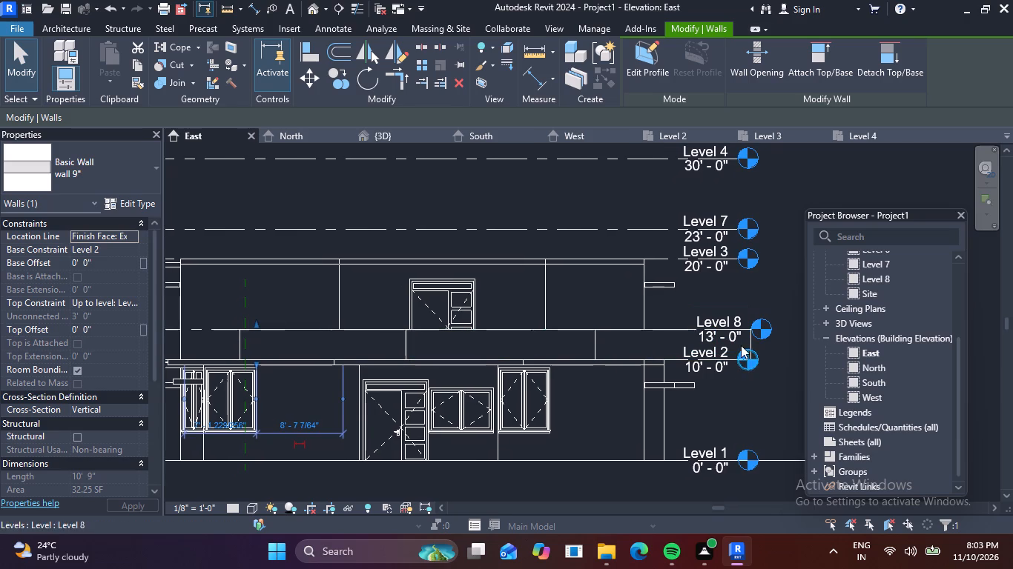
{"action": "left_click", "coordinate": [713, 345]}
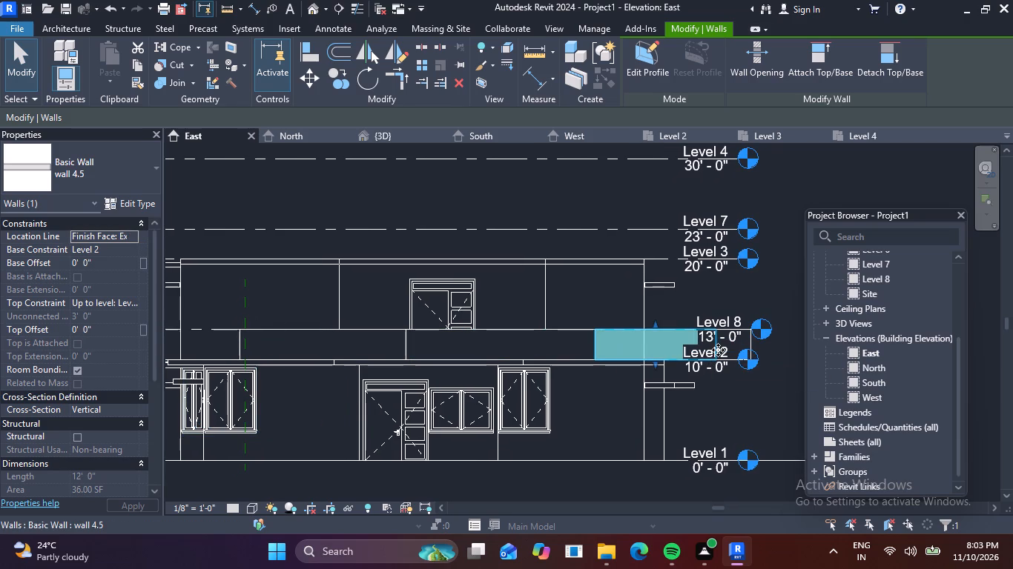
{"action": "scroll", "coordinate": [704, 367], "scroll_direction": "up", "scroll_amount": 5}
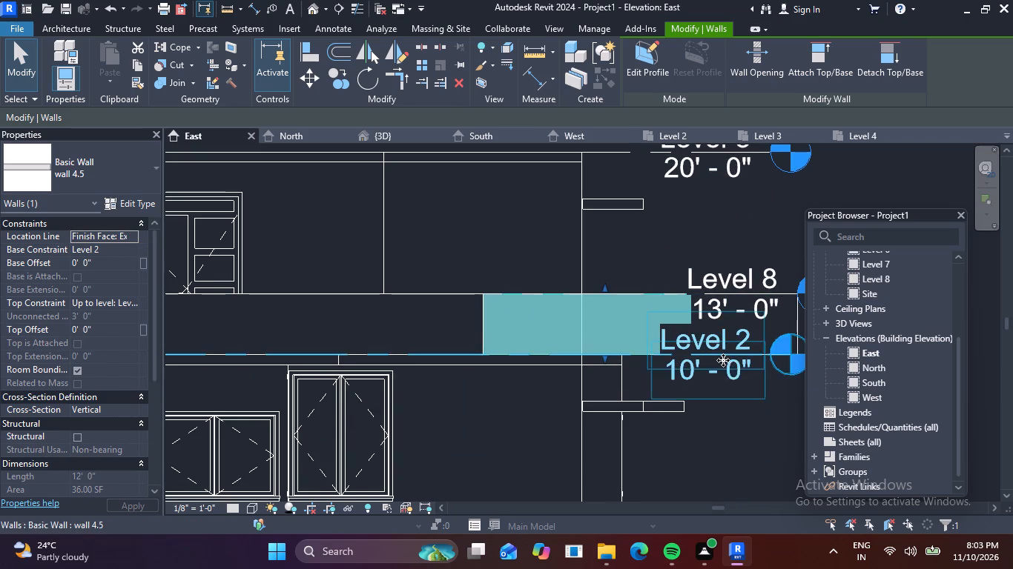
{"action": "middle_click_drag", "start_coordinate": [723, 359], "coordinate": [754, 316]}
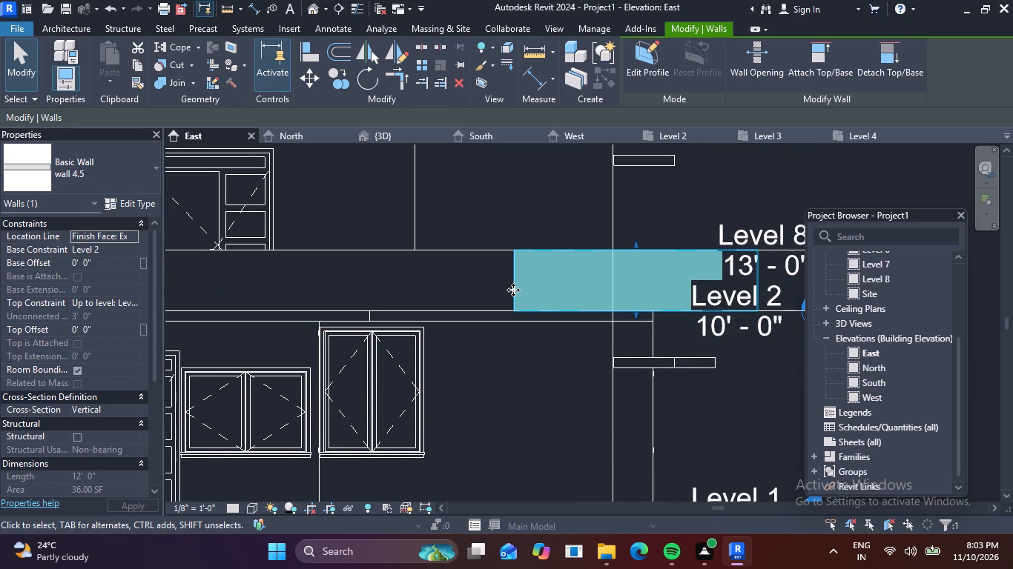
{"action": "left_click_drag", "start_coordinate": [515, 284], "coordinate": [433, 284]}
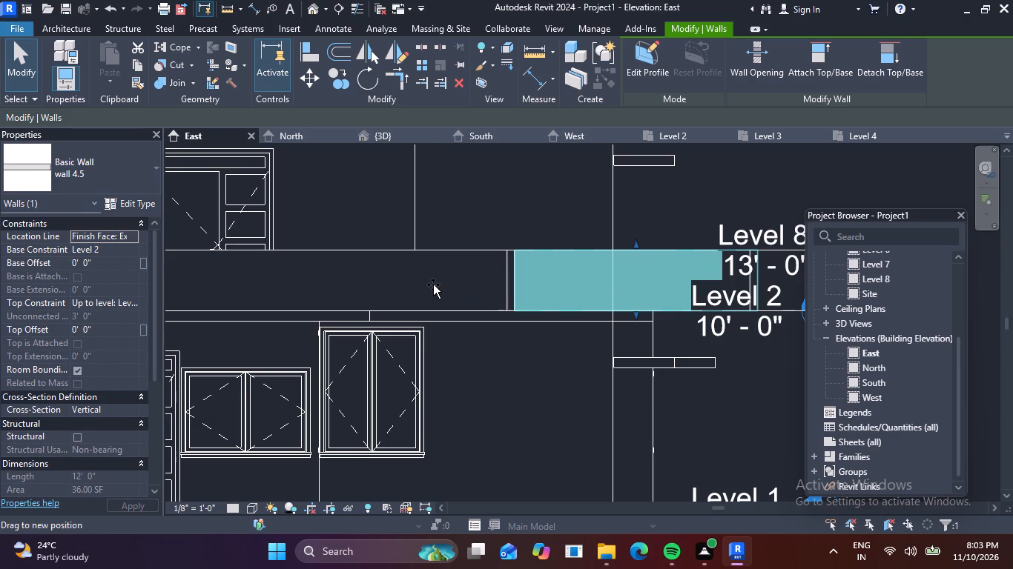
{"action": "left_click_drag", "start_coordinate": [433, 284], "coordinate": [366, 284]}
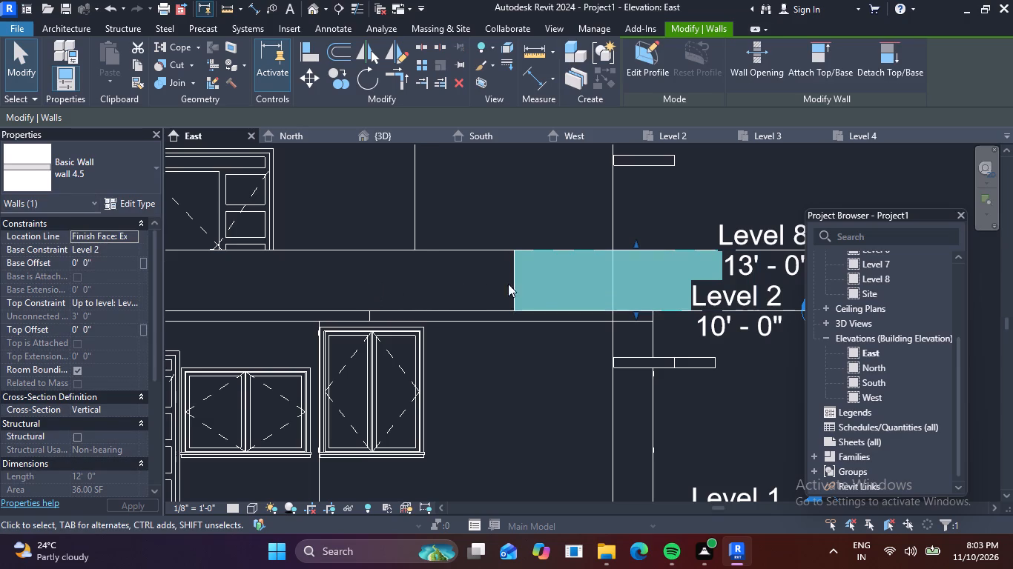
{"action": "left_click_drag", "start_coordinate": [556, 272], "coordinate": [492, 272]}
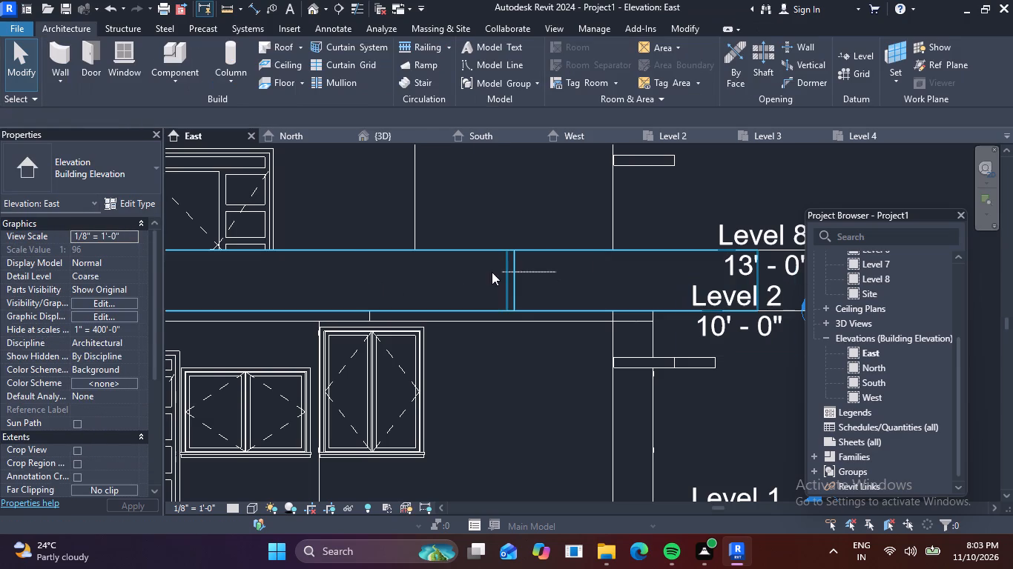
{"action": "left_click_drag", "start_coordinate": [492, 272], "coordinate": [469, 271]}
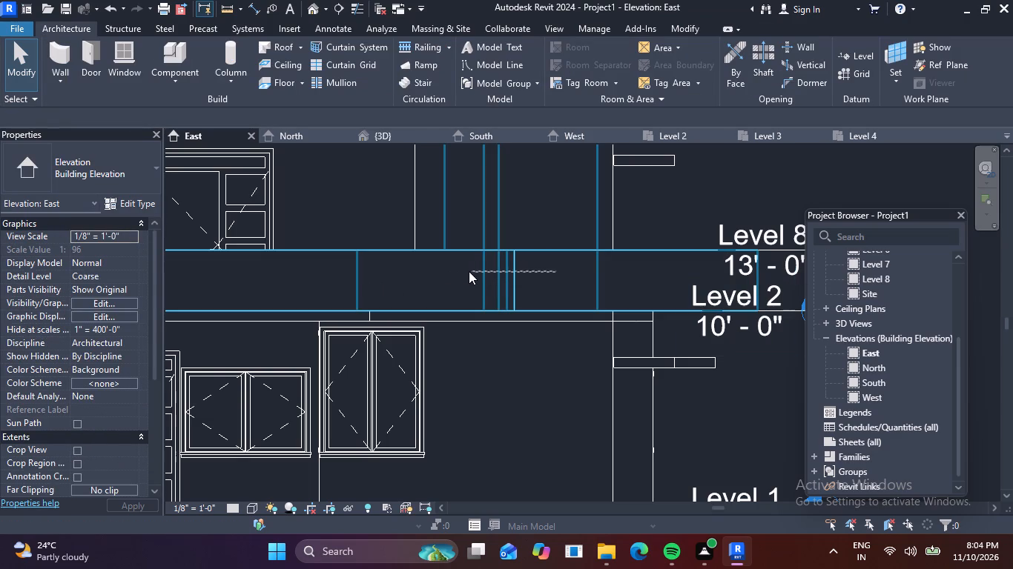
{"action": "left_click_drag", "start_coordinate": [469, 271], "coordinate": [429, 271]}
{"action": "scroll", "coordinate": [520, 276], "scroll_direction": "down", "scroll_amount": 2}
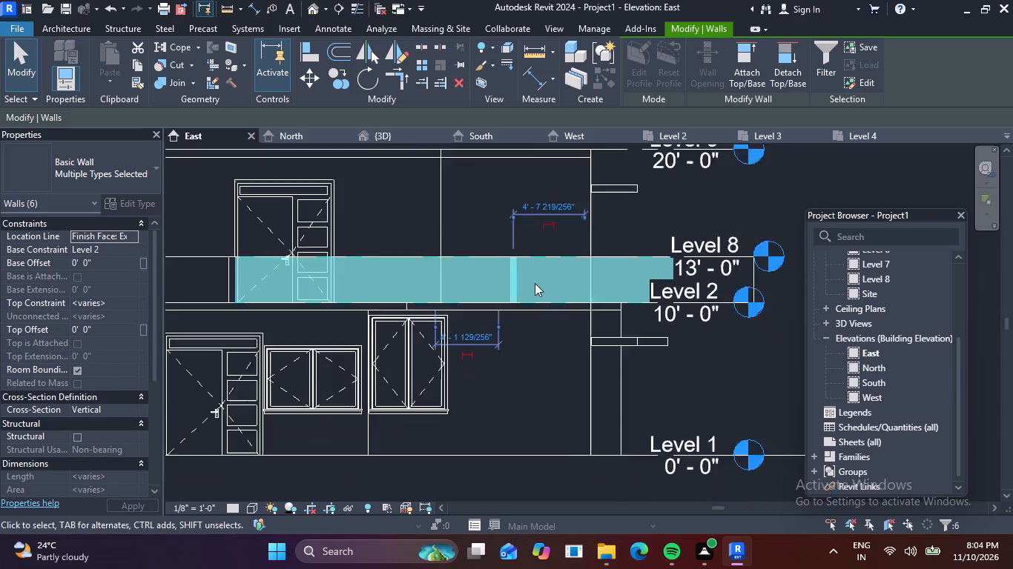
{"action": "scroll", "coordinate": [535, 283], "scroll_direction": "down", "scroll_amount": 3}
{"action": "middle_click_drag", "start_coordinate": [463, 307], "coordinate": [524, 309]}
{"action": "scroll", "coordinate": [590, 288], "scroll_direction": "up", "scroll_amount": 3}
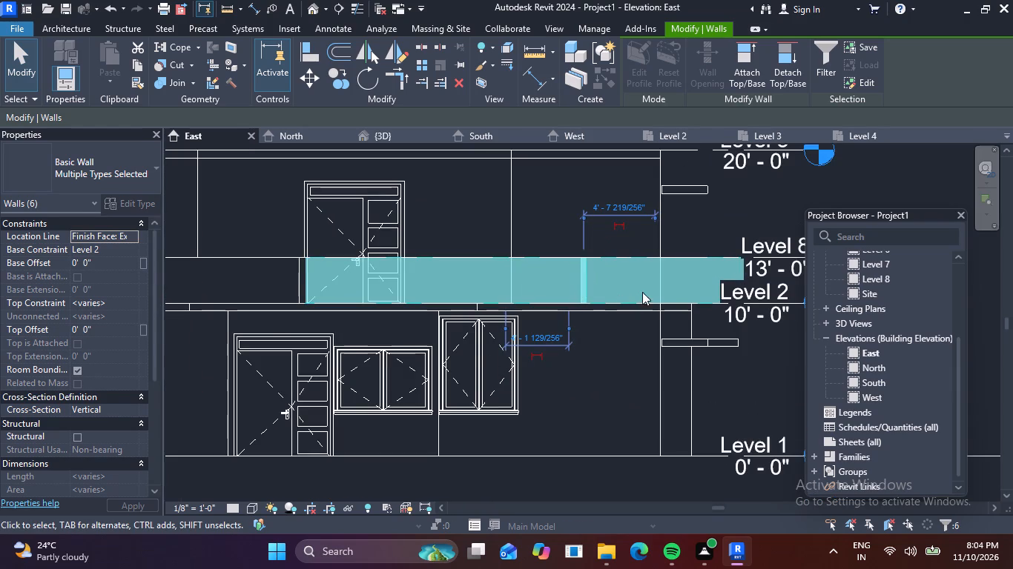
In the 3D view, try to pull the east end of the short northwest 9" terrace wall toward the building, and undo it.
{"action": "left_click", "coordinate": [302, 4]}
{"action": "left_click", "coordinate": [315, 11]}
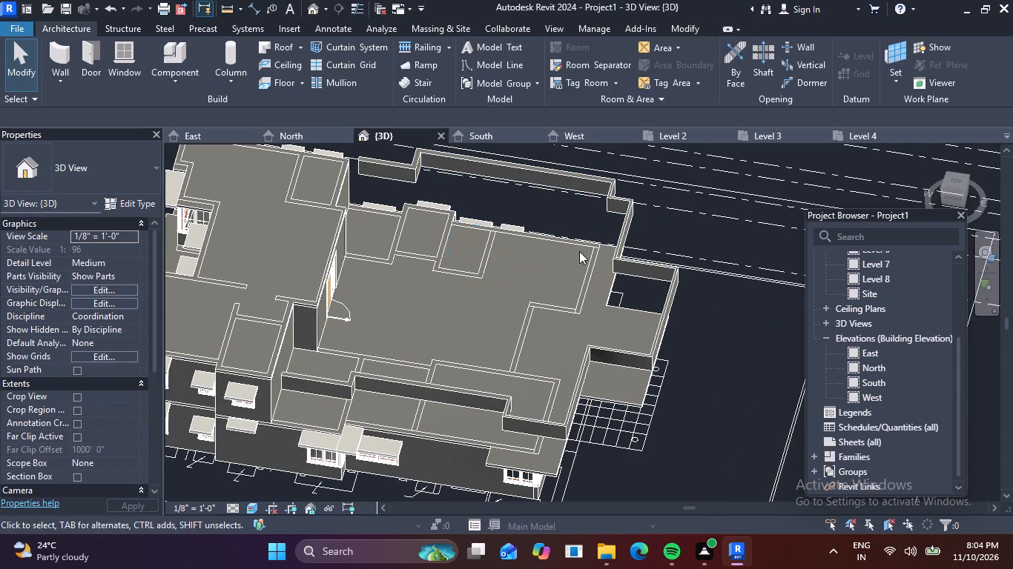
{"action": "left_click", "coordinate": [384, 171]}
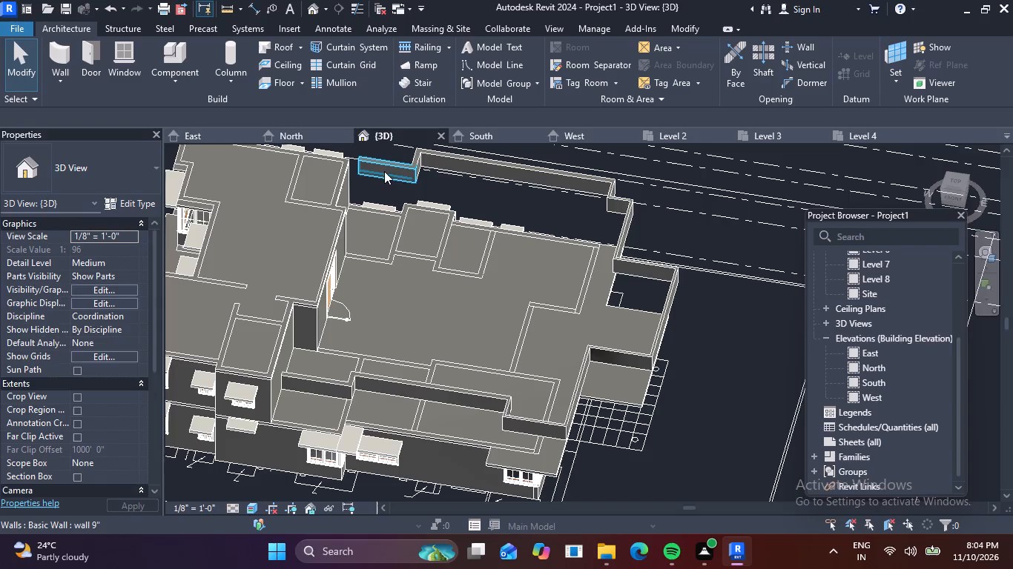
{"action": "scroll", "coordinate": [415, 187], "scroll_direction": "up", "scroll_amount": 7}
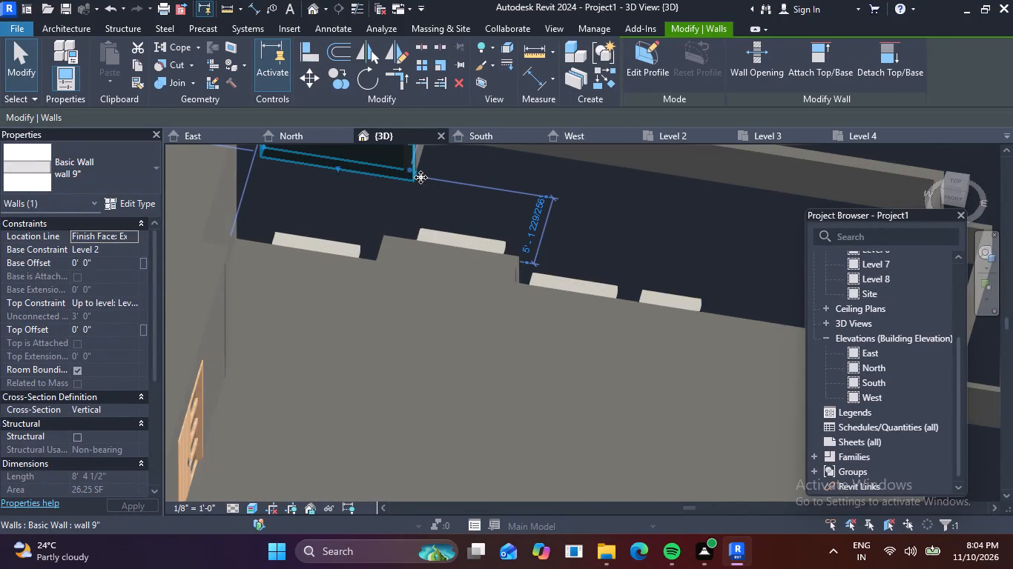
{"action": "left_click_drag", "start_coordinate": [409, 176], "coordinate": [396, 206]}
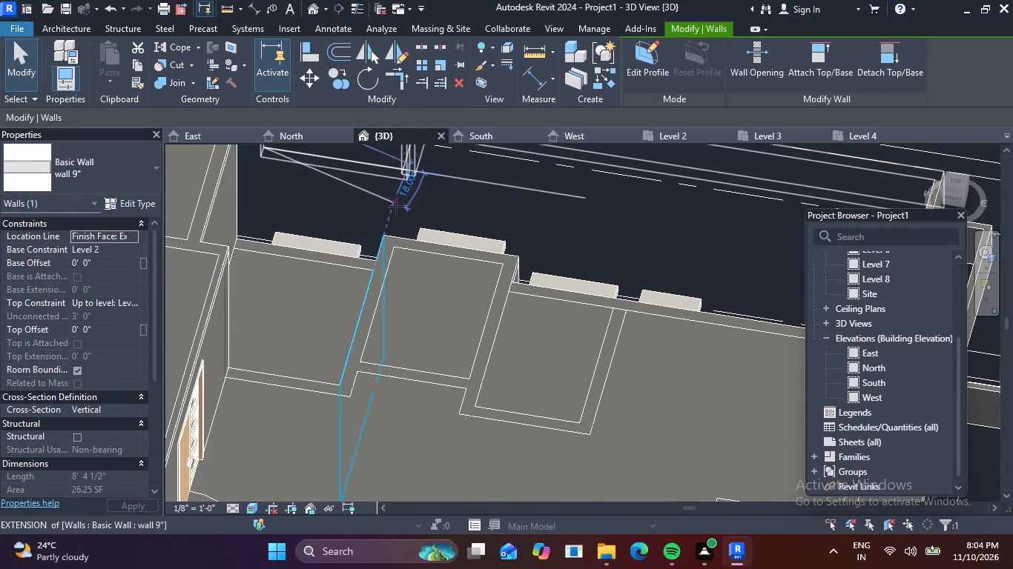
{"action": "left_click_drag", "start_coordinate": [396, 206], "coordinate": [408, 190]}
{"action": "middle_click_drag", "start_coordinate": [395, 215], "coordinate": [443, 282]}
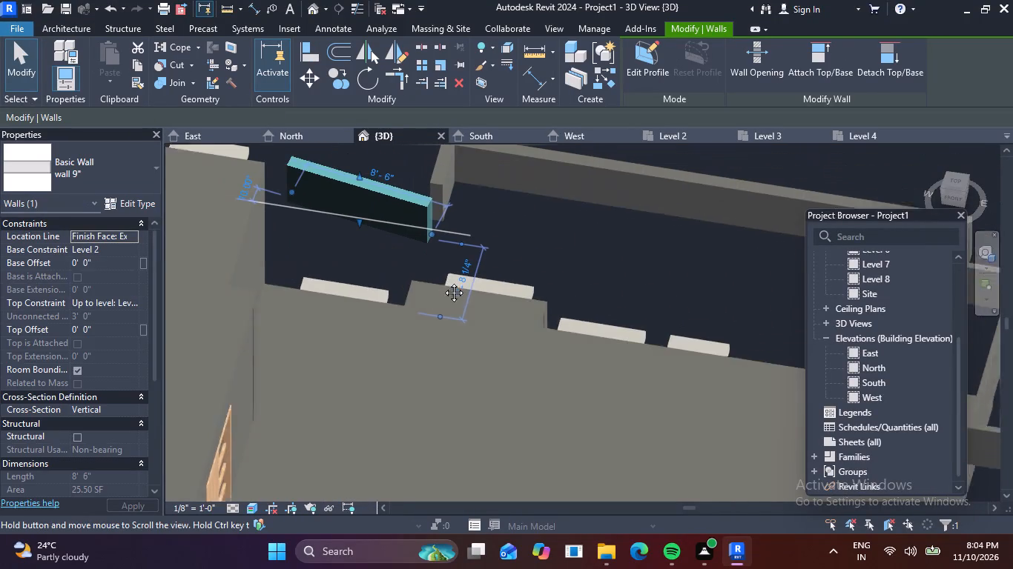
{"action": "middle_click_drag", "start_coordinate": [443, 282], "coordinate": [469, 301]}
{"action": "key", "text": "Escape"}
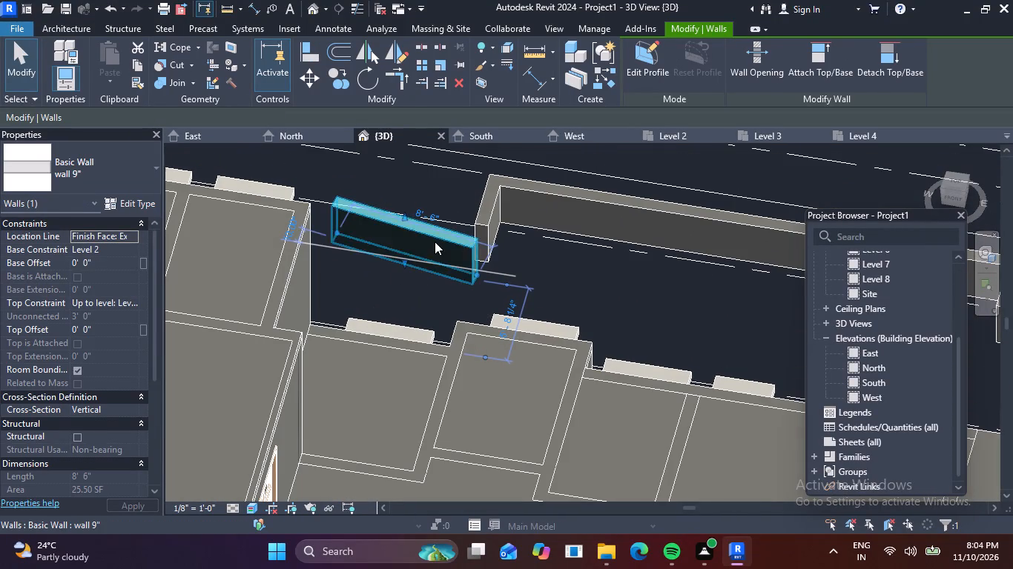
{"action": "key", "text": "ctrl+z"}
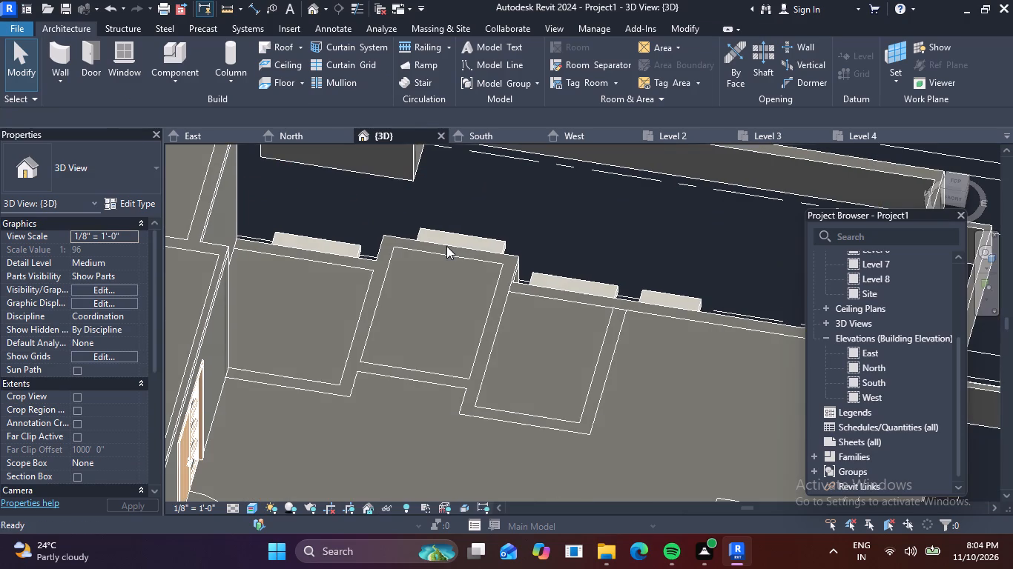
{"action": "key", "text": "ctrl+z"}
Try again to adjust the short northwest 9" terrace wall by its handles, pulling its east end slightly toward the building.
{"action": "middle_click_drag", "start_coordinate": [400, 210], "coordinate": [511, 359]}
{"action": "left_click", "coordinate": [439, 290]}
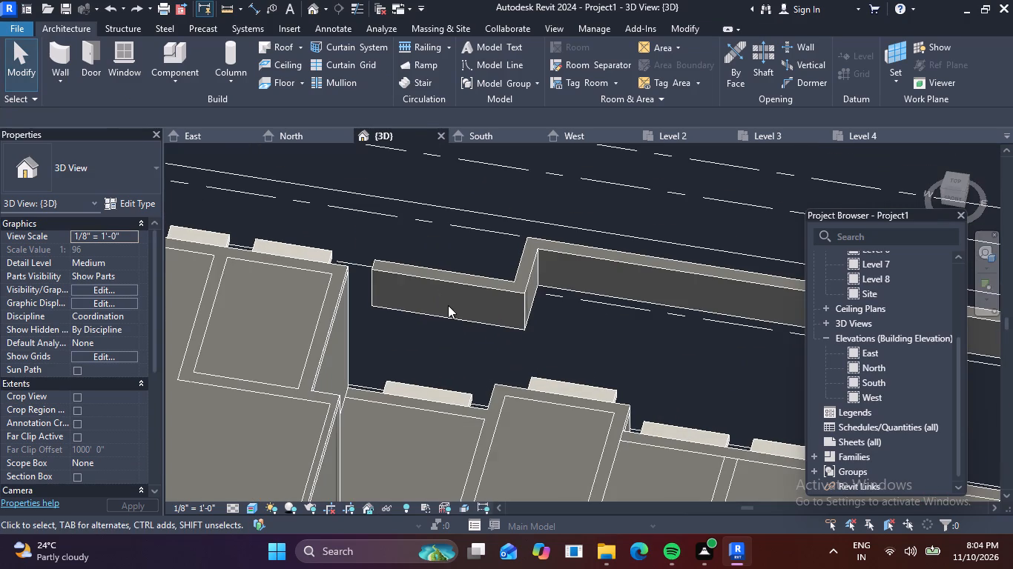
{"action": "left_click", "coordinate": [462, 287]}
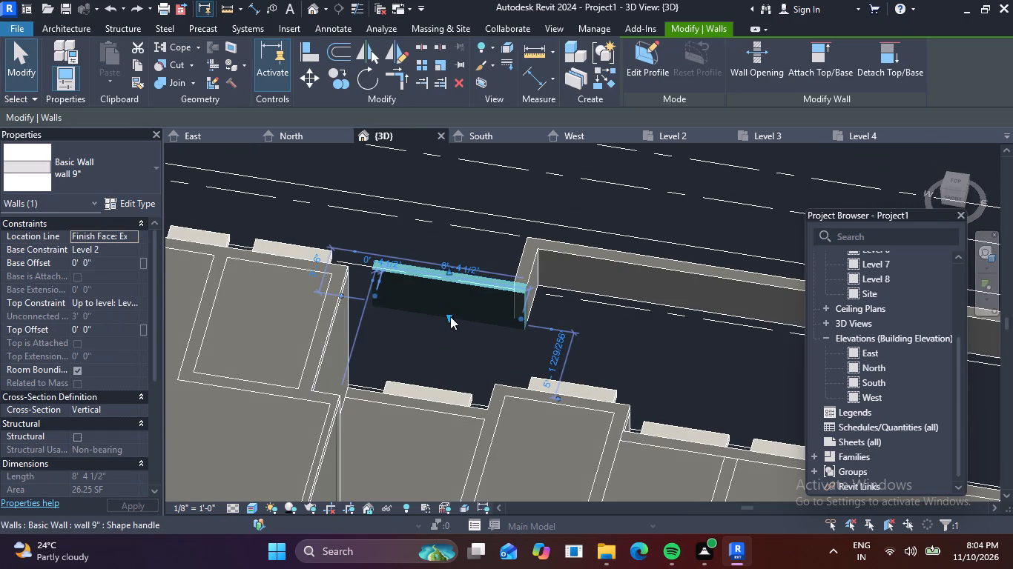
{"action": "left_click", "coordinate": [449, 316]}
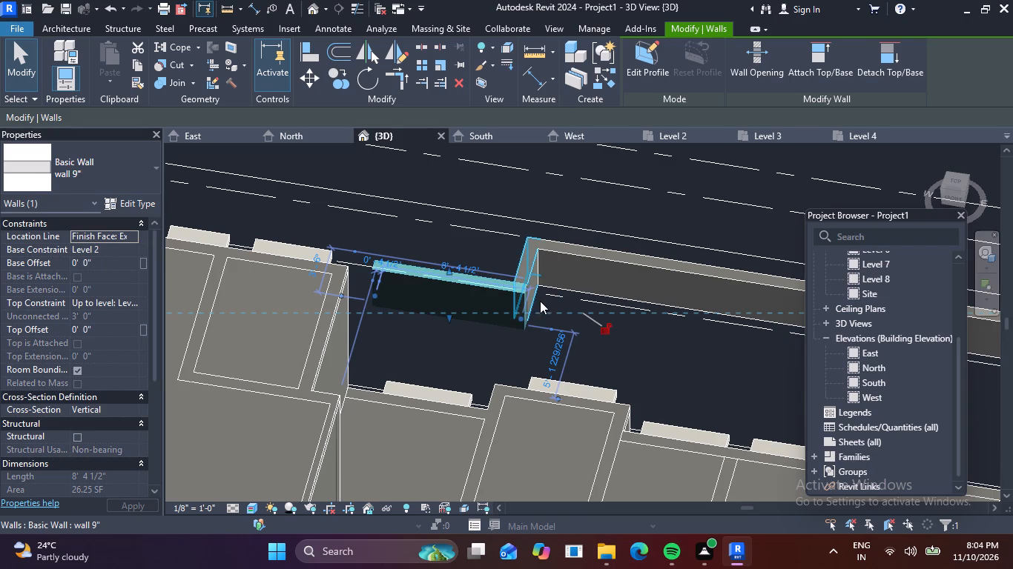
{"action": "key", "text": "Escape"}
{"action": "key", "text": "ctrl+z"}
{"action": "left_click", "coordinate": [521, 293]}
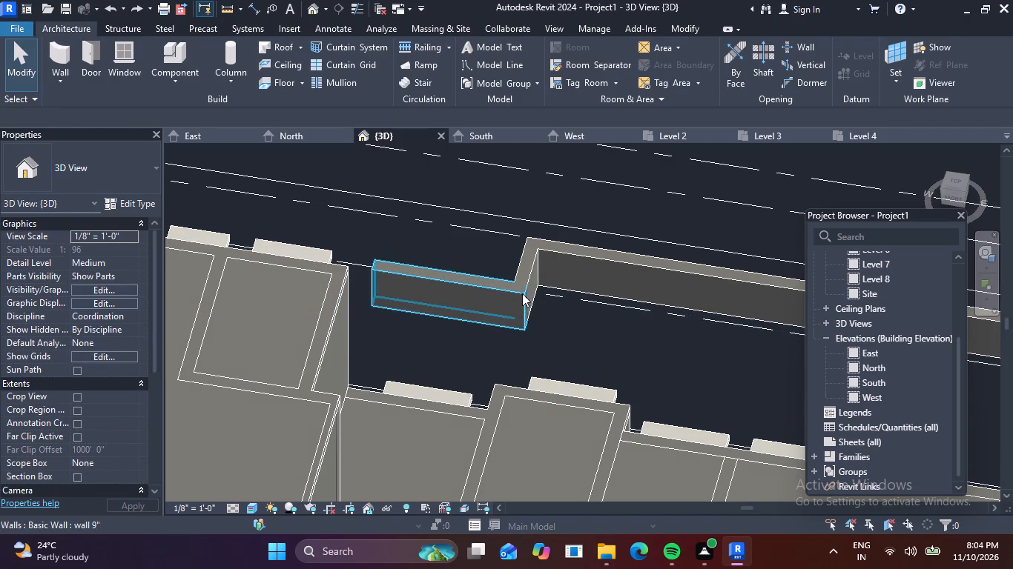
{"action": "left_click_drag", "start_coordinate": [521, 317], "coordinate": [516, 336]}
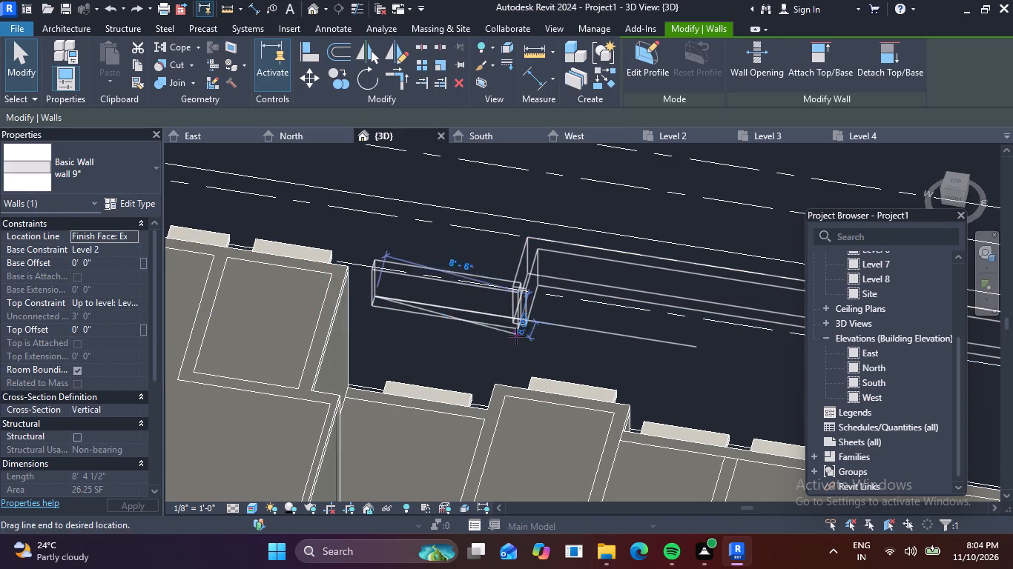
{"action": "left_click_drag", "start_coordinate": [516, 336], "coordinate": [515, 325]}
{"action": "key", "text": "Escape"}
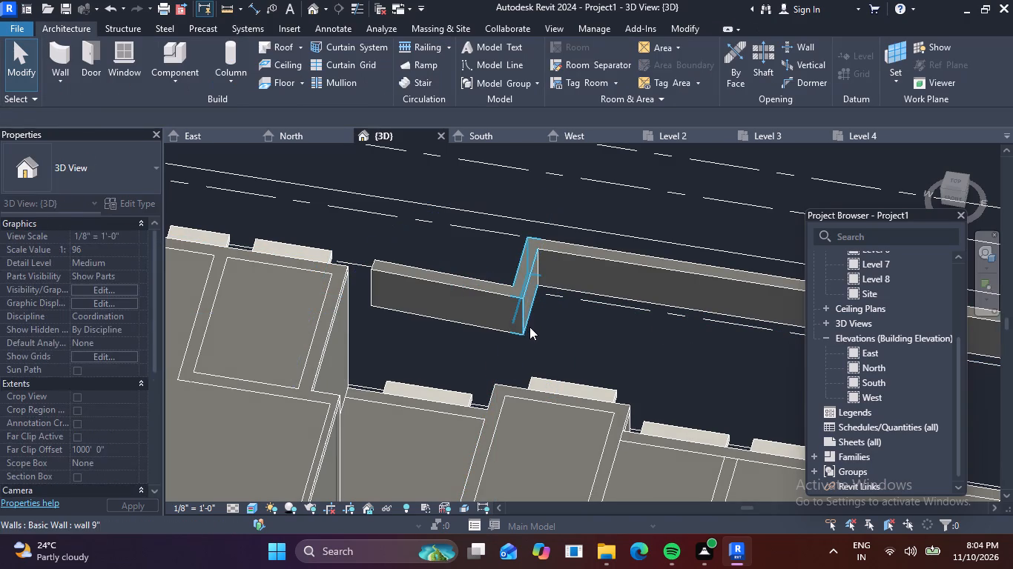
Examine the terrace walls' fit on the building and their relation to the imported site plans in the 3D view.
{"action": "scroll", "coordinate": [474, 288], "scroll_direction": "down", "scroll_amount": 3}
{"action": "middle_click_drag", "start_coordinate": [564, 308], "coordinate": [555, 310]}
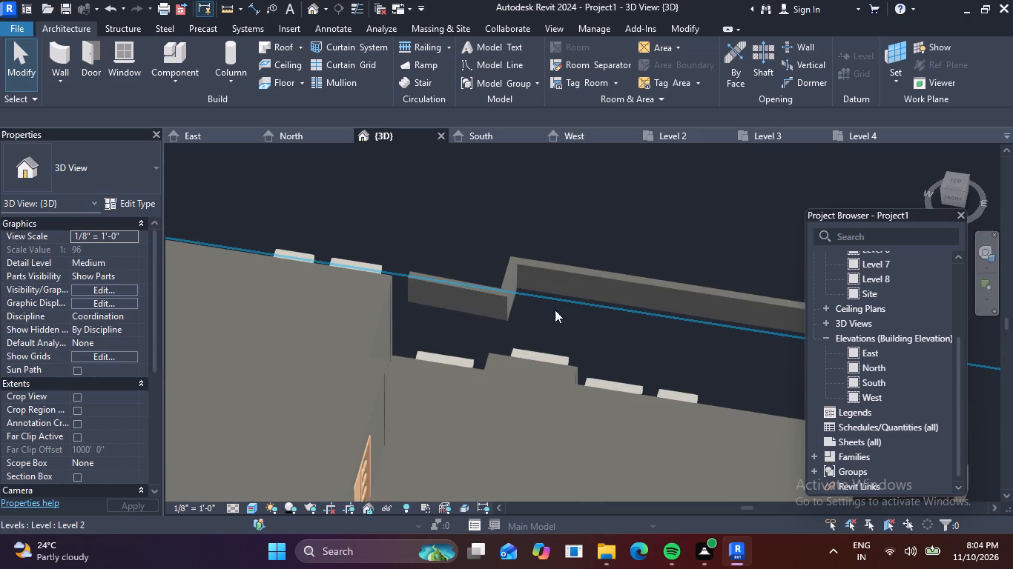
{"action": "middle_click_drag", "start_coordinate": [555, 310], "coordinate": [371, 252]}
{"action": "scroll", "coordinate": [500, 287], "scroll_direction": "down", "scroll_amount": 2}
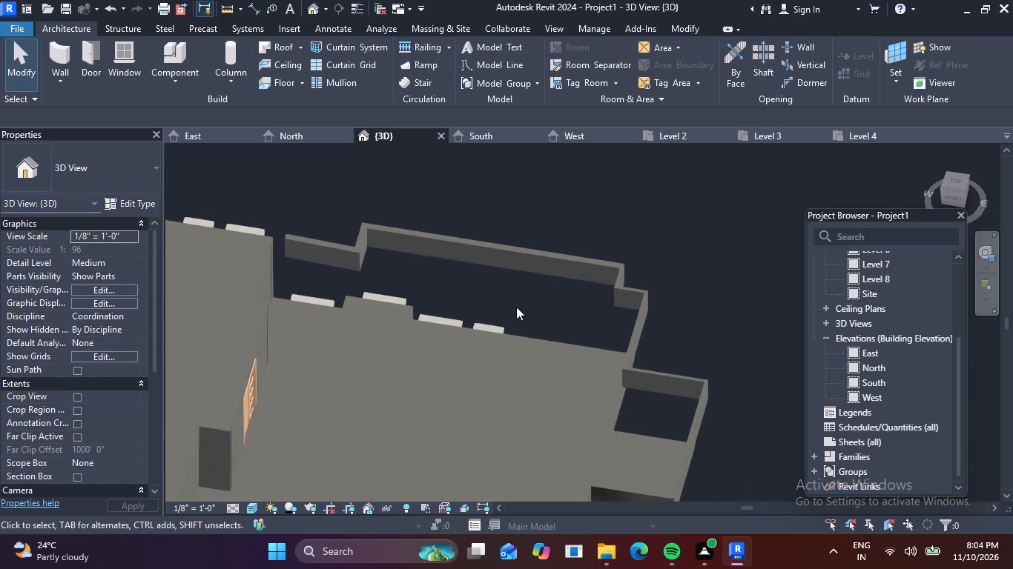
{"action": "scroll", "coordinate": [524, 311], "scroll_direction": "down", "scroll_amount": 5}
{"action": "middle_click_drag", "start_coordinate": [595, 330], "coordinate": [558, 313]}
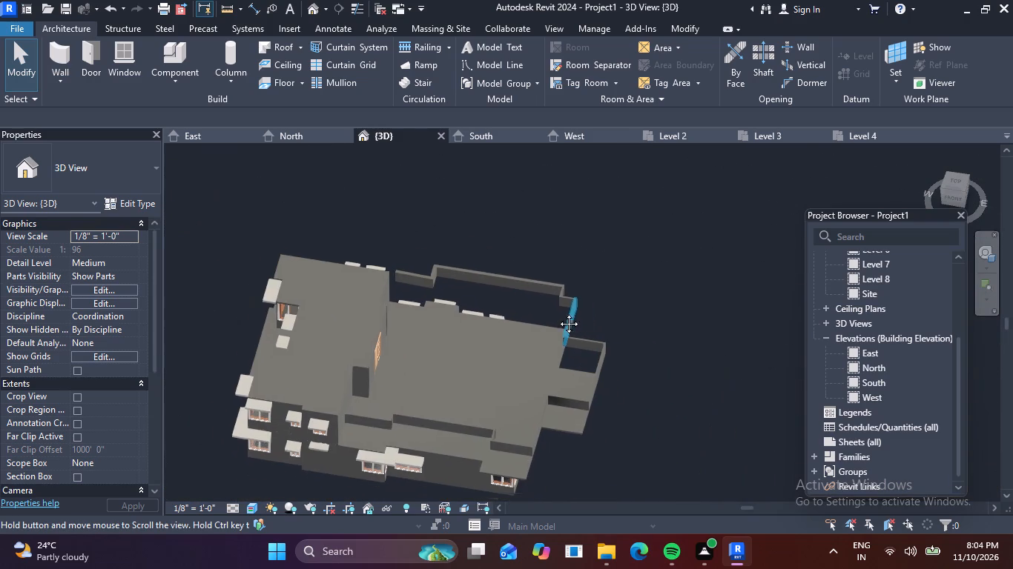
{"action": "middle_click_drag", "start_coordinate": [558, 313], "coordinate": [539, 277]}
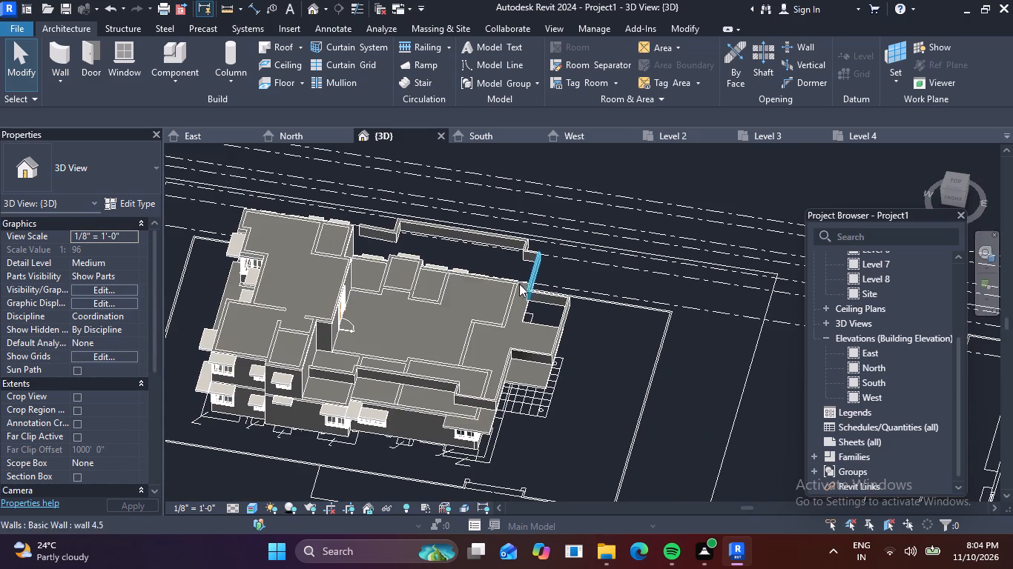
{"action": "scroll", "coordinate": [532, 286], "scroll_direction": "down", "scroll_amount": 4}
{"action": "middle_click_drag", "start_coordinate": [581, 303], "coordinate": [383, 278]}
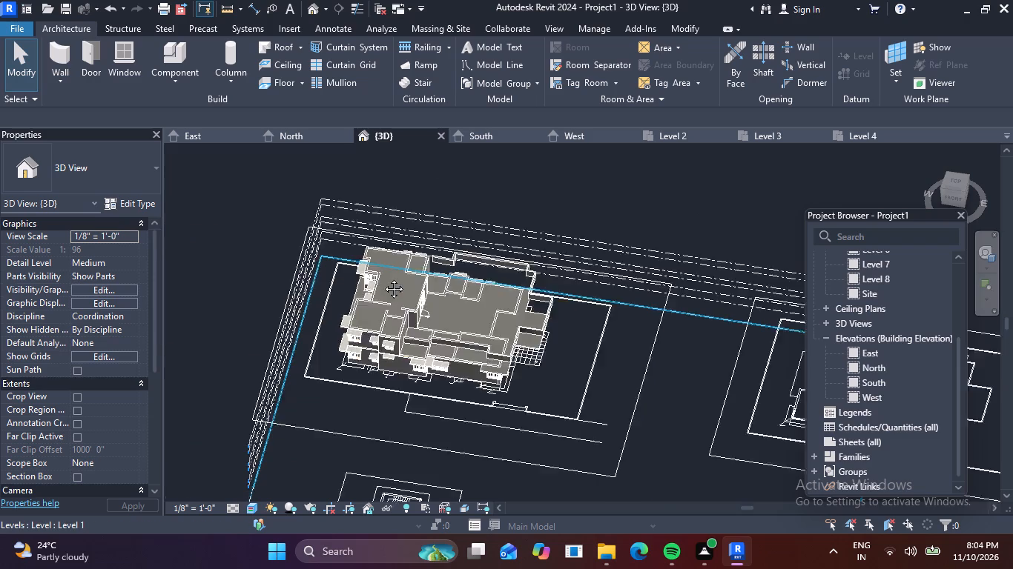
{"action": "middle_click_drag", "start_coordinate": [383, 278], "coordinate": [382, 278]}
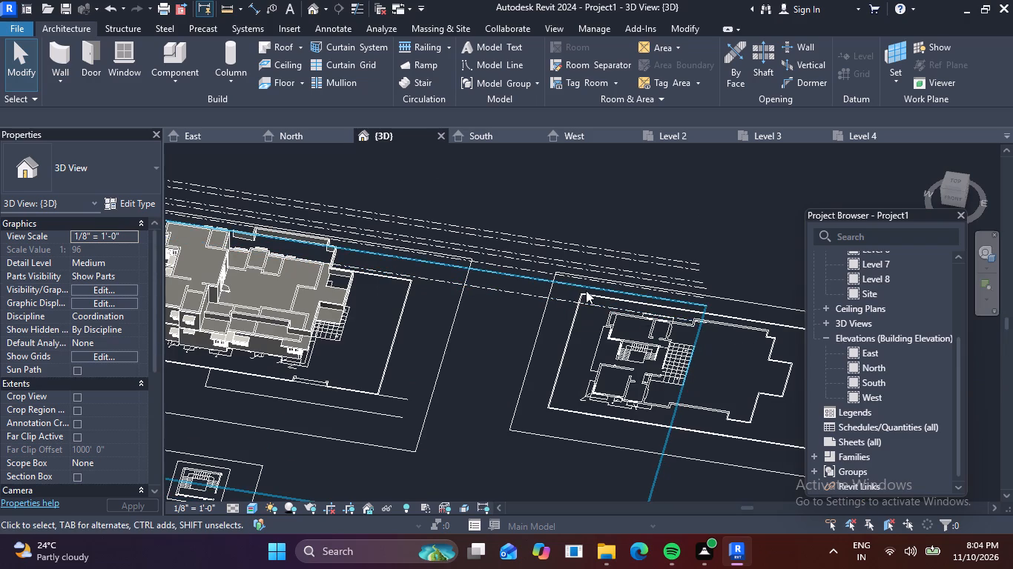
{"action": "scroll", "coordinate": [544, 321], "scroll_direction": "down", "scroll_amount": 5}
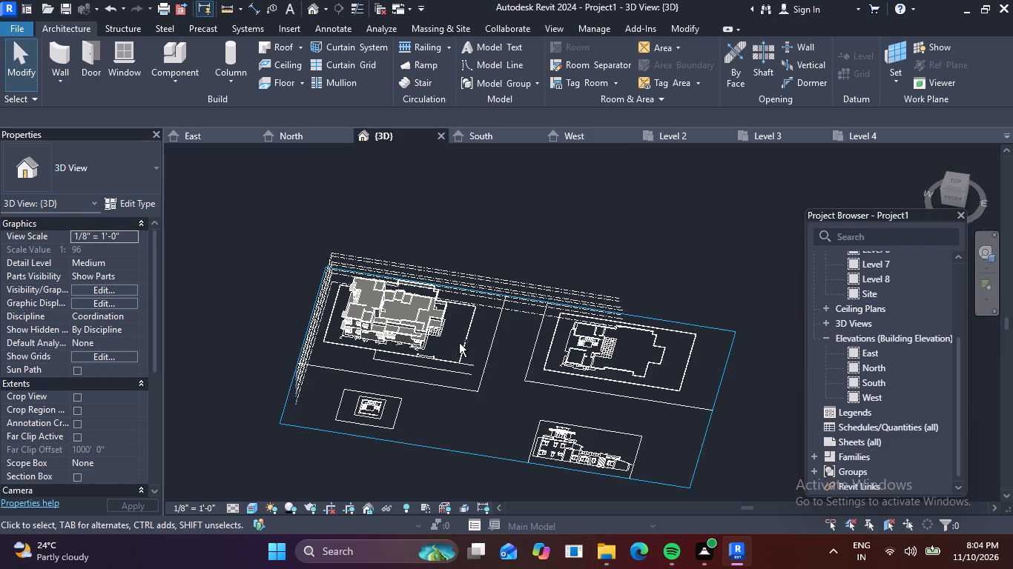
Undo the terrace-wall edits back to before the walls were moved onto the building and capped at the 13' level.
{"action": "key", "text": "ctrl+z"}
{"action": "key", "text": "ctrl+z"}
{"action": "key", "text": "ctrl+z"}
{"action": "key", "text": "ctrl+z"}
{"action": "key", "text": "ctrl+z"}
{"action": "key", "text": "ctrl+z"}
{"action": "key", "text": "ctrl+z"}
{"action": "key", "text": "ctrl+z"}
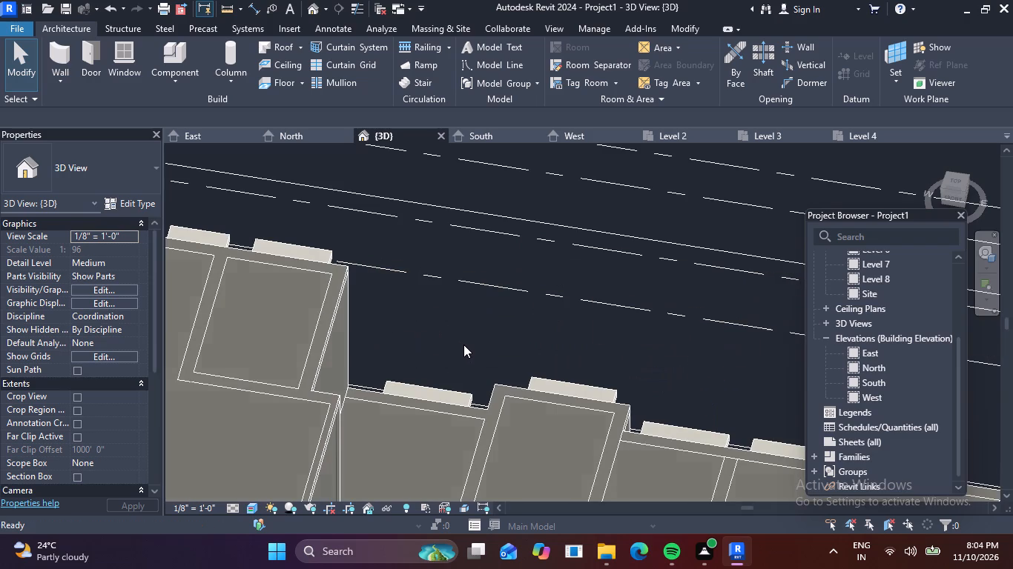
{"action": "key", "text": "ctrl+z"}
{"action": "scroll", "coordinate": [430, 283], "scroll_direction": "down", "scroll_amount": 5}
{"action": "middle_click_drag", "start_coordinate": [458, 297], "coordinate": [121, 263]}
{"action": "scroll", "coordinate": [228, 252], "scroll_direction": "down", "scroll_amount": 5}
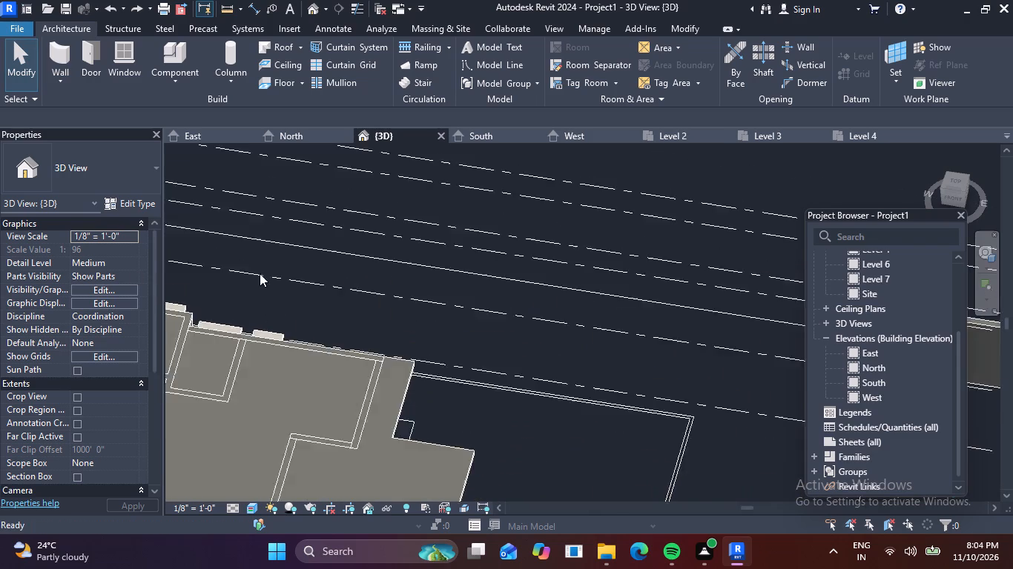
{"action": "middle_click_drag", "start_coordinate": [403, 299], "coordinate": [168, 164]}
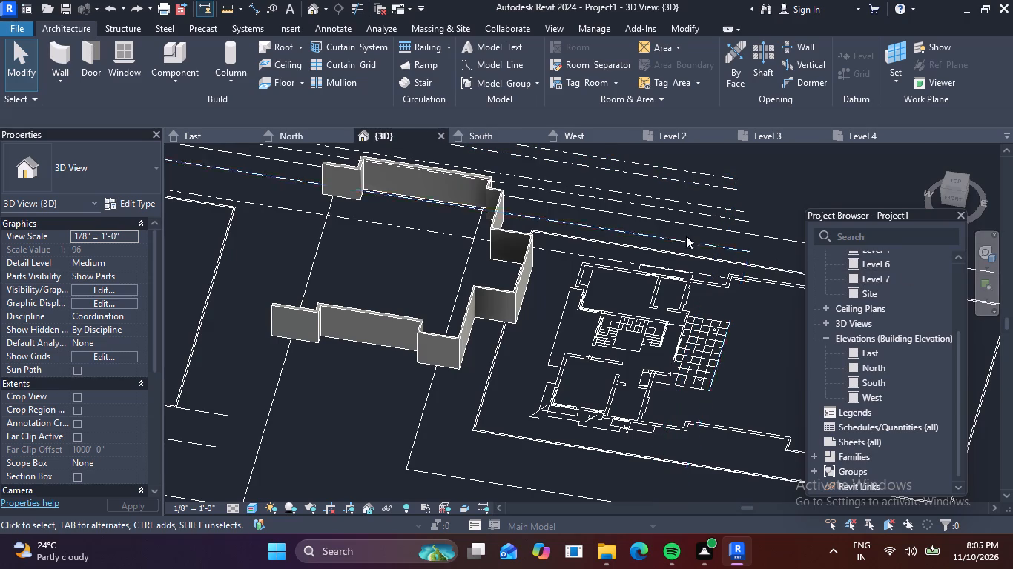
{"action": "scroll", "coordinate": [875, 276], "scroll_direction": "up", "scroll_amount": 5}
Open the Level 2 floor plan.
{"action": "left_click", "coordinate": [854, 298]}
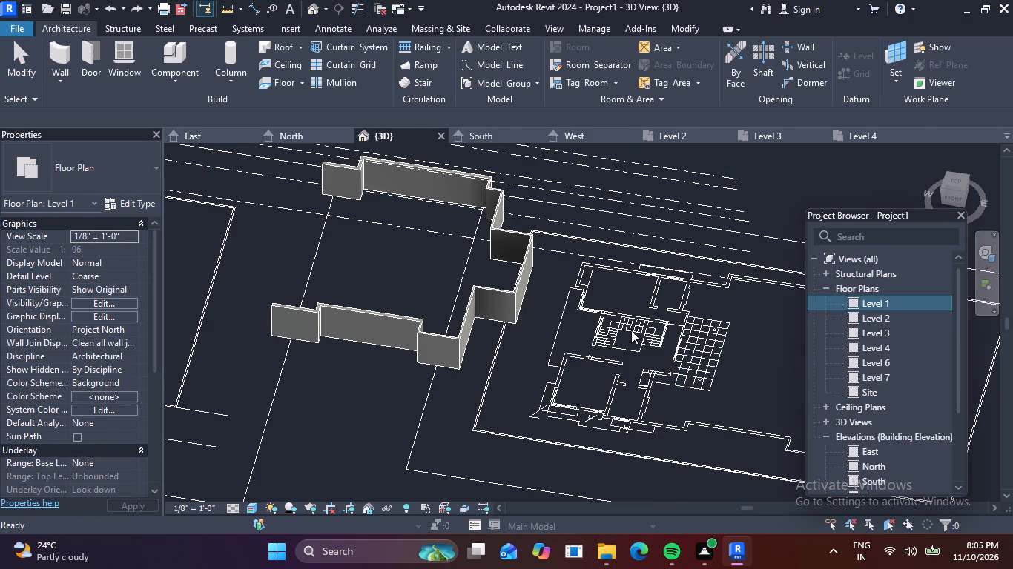
{"action": "left_click", "coordinate": [874, 318]}
{"action": "double_click", "coordinate": [855, 318]}
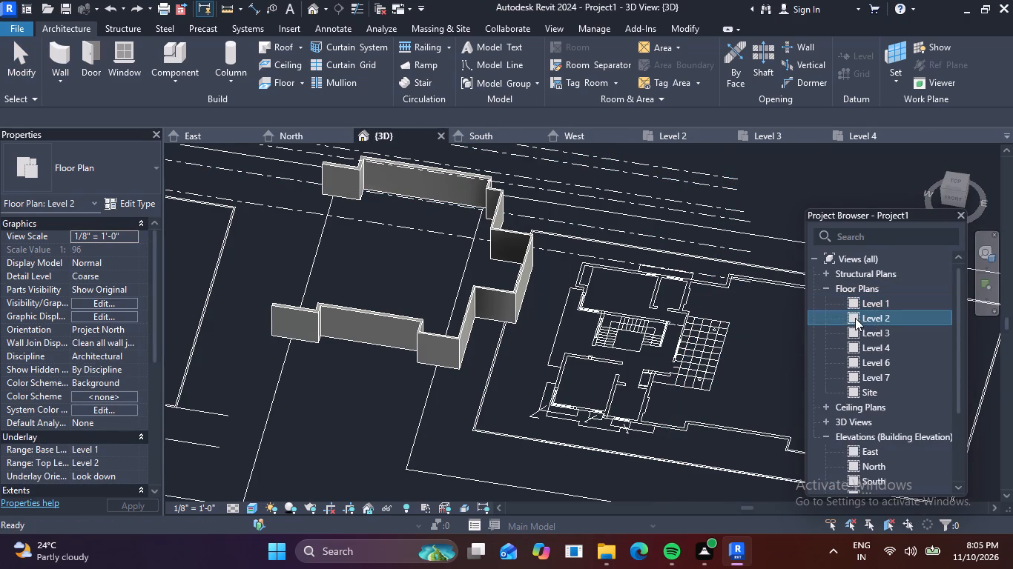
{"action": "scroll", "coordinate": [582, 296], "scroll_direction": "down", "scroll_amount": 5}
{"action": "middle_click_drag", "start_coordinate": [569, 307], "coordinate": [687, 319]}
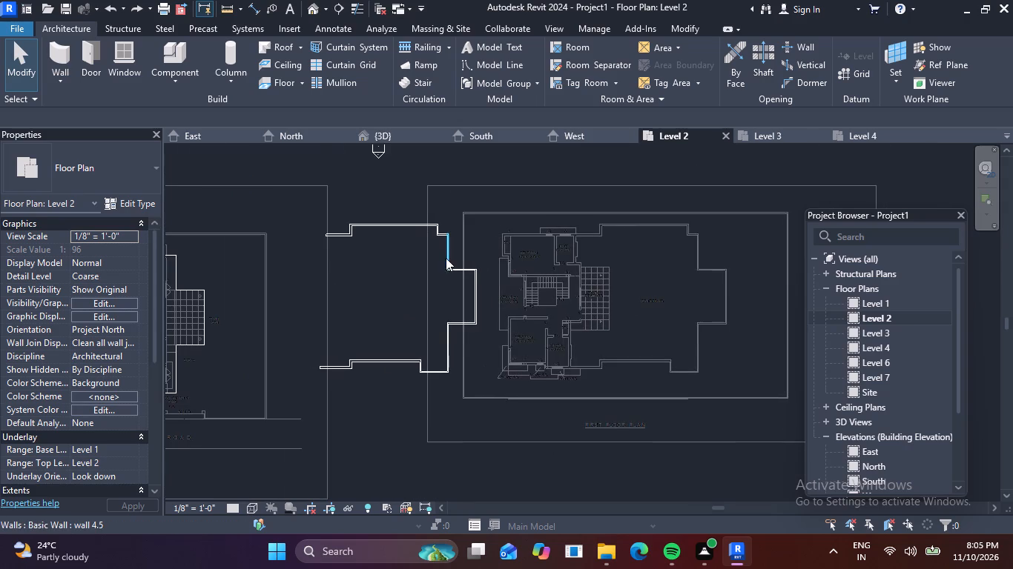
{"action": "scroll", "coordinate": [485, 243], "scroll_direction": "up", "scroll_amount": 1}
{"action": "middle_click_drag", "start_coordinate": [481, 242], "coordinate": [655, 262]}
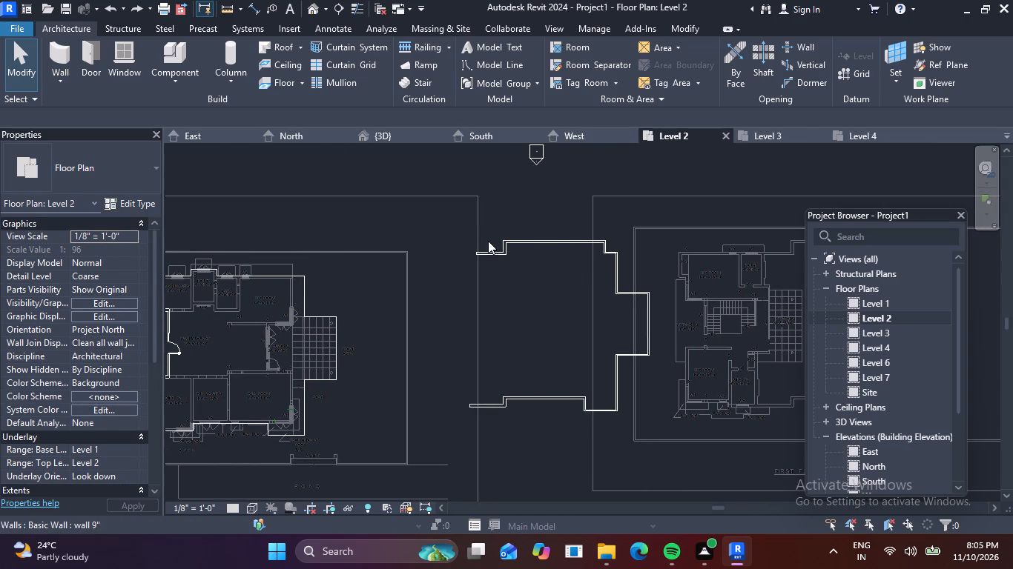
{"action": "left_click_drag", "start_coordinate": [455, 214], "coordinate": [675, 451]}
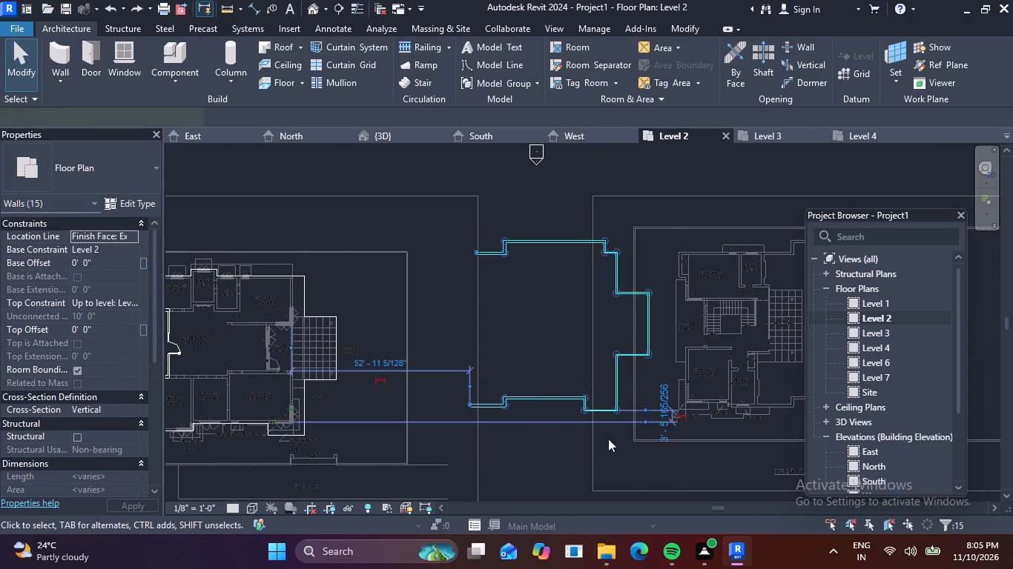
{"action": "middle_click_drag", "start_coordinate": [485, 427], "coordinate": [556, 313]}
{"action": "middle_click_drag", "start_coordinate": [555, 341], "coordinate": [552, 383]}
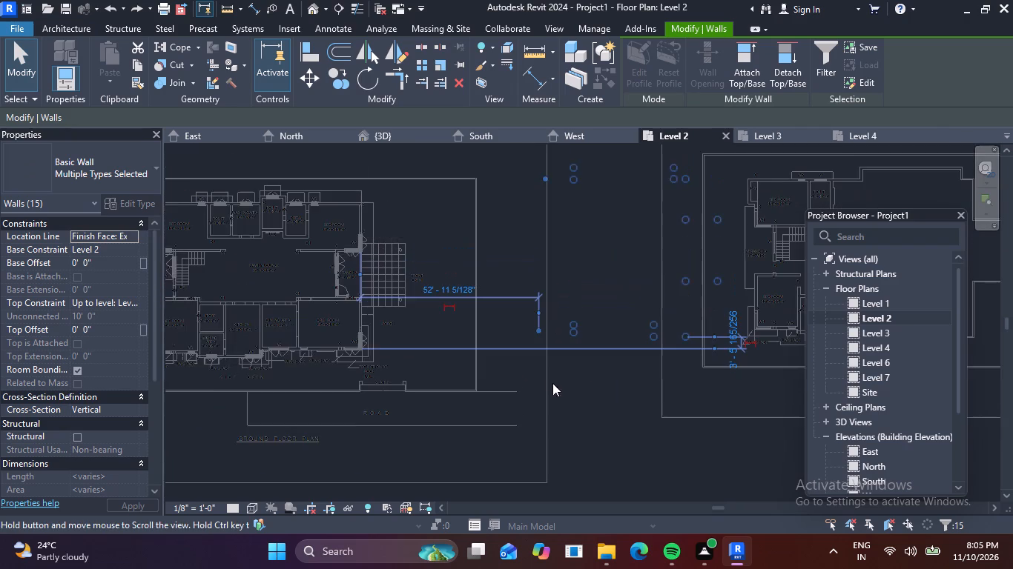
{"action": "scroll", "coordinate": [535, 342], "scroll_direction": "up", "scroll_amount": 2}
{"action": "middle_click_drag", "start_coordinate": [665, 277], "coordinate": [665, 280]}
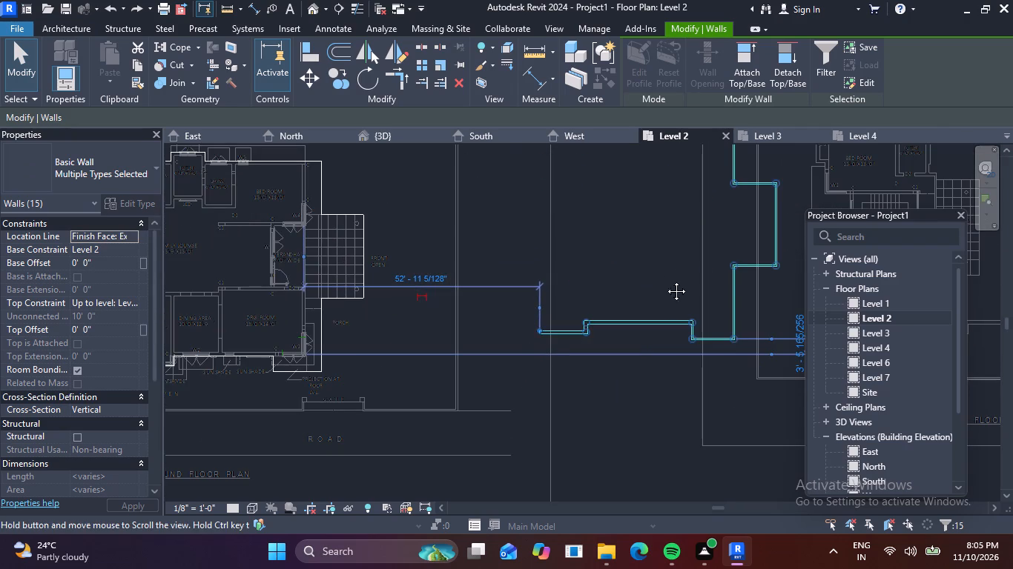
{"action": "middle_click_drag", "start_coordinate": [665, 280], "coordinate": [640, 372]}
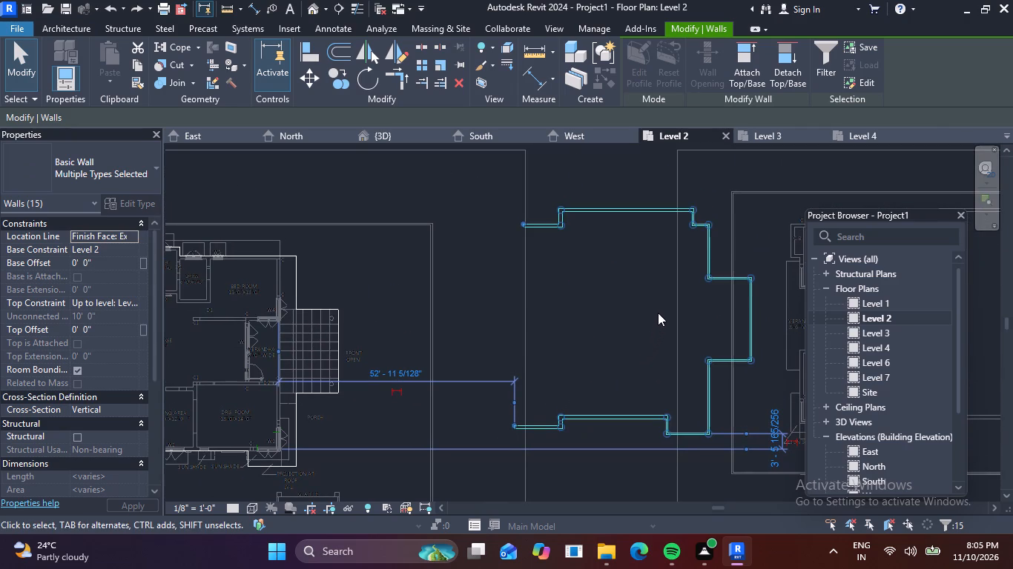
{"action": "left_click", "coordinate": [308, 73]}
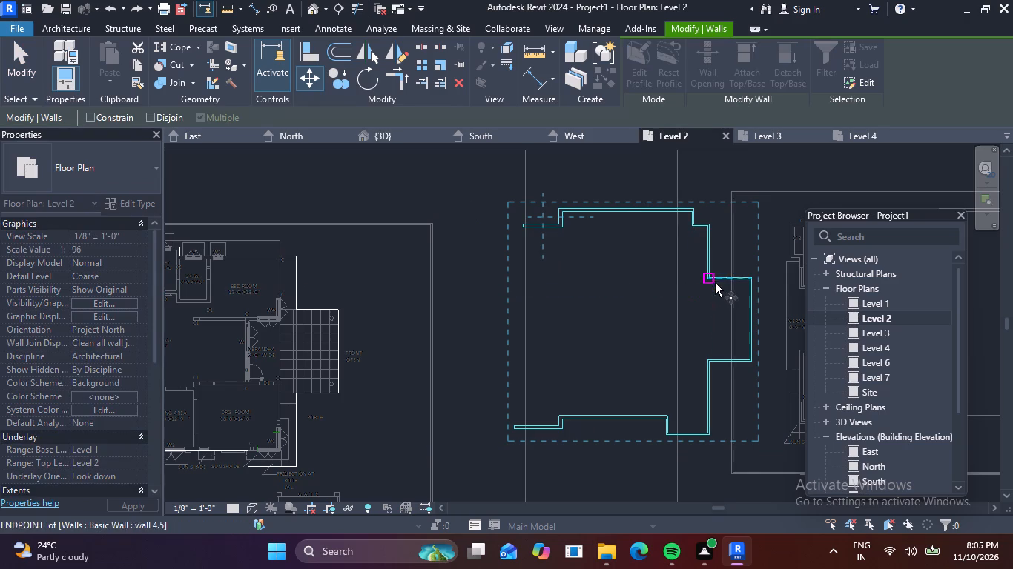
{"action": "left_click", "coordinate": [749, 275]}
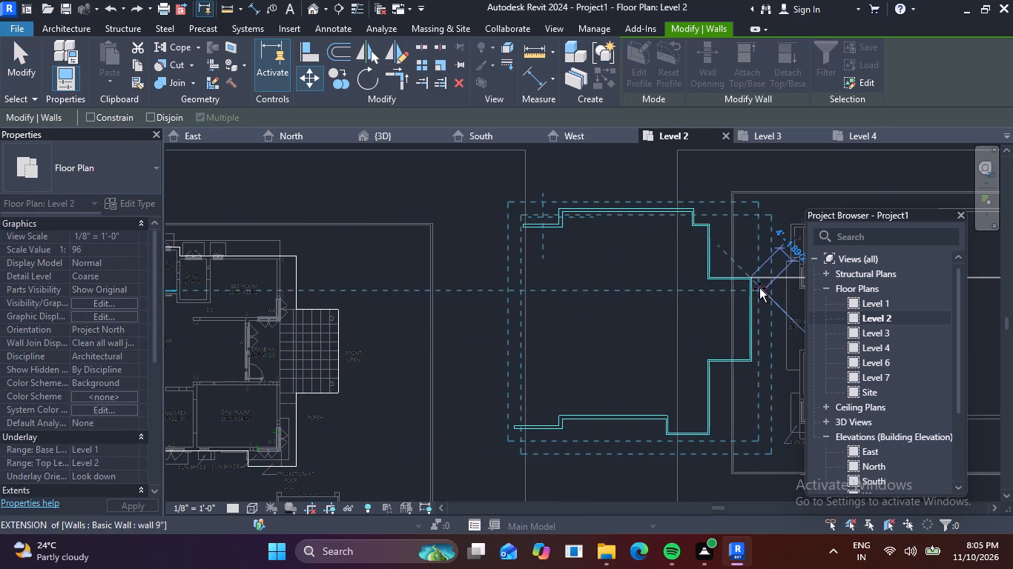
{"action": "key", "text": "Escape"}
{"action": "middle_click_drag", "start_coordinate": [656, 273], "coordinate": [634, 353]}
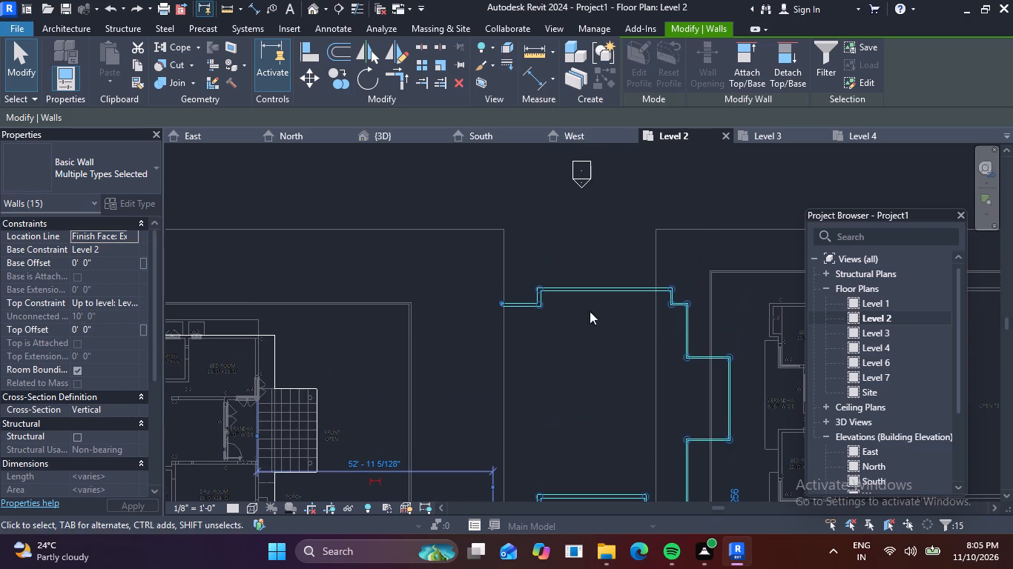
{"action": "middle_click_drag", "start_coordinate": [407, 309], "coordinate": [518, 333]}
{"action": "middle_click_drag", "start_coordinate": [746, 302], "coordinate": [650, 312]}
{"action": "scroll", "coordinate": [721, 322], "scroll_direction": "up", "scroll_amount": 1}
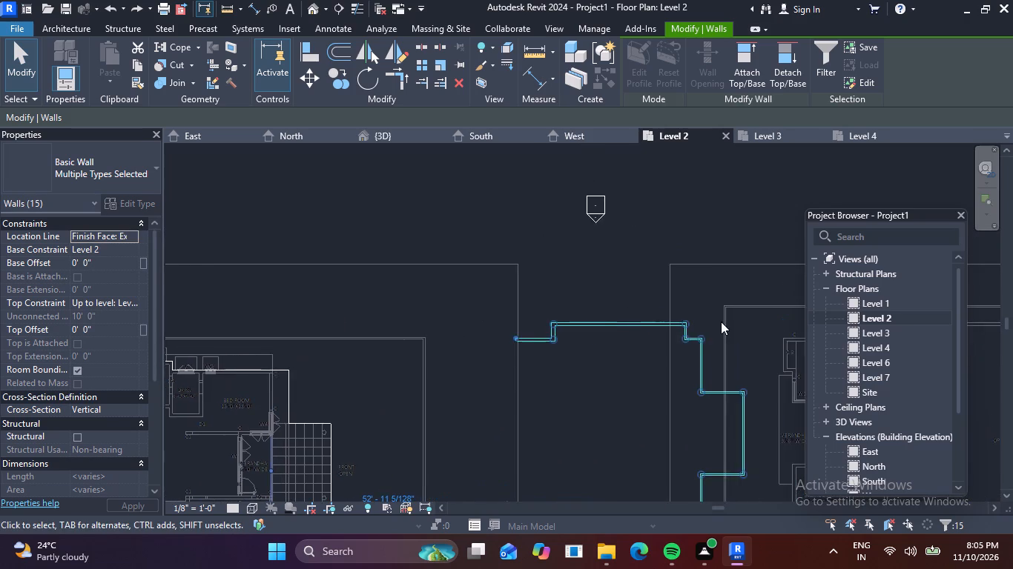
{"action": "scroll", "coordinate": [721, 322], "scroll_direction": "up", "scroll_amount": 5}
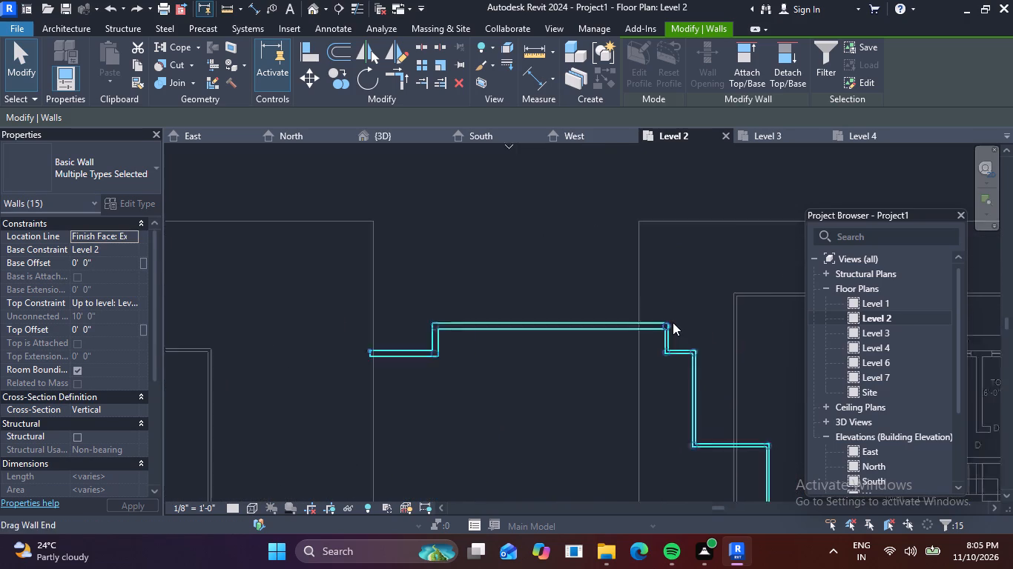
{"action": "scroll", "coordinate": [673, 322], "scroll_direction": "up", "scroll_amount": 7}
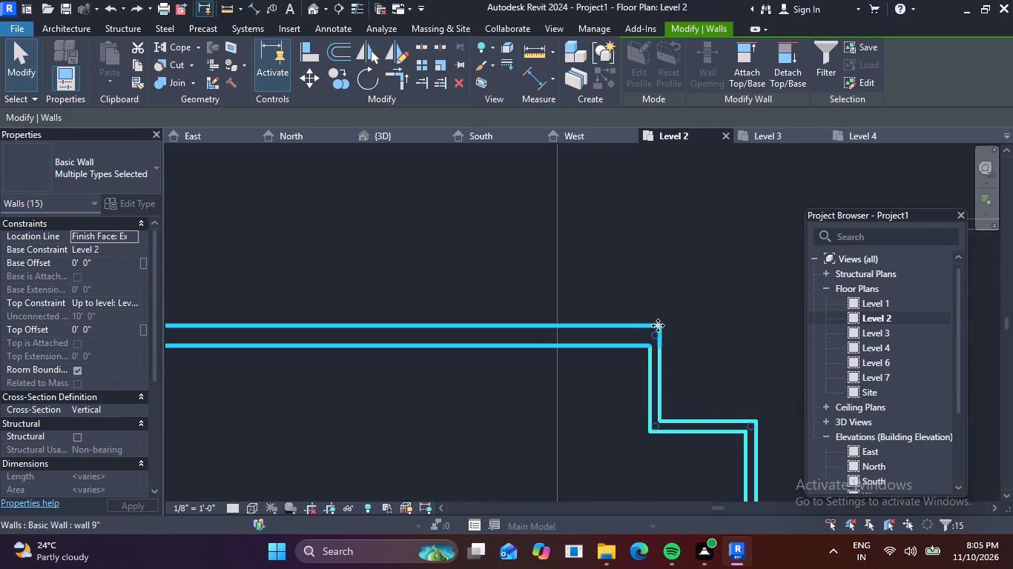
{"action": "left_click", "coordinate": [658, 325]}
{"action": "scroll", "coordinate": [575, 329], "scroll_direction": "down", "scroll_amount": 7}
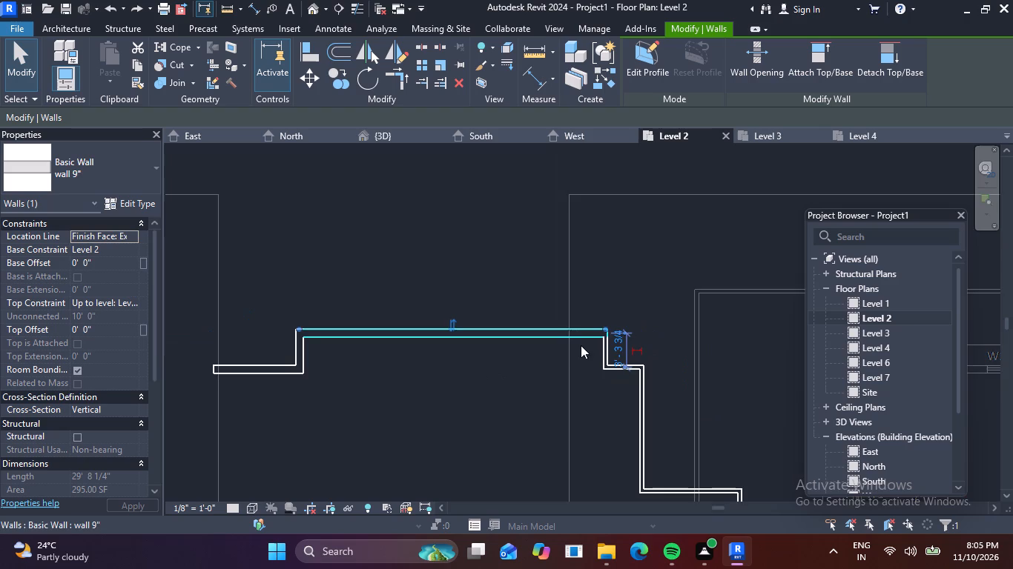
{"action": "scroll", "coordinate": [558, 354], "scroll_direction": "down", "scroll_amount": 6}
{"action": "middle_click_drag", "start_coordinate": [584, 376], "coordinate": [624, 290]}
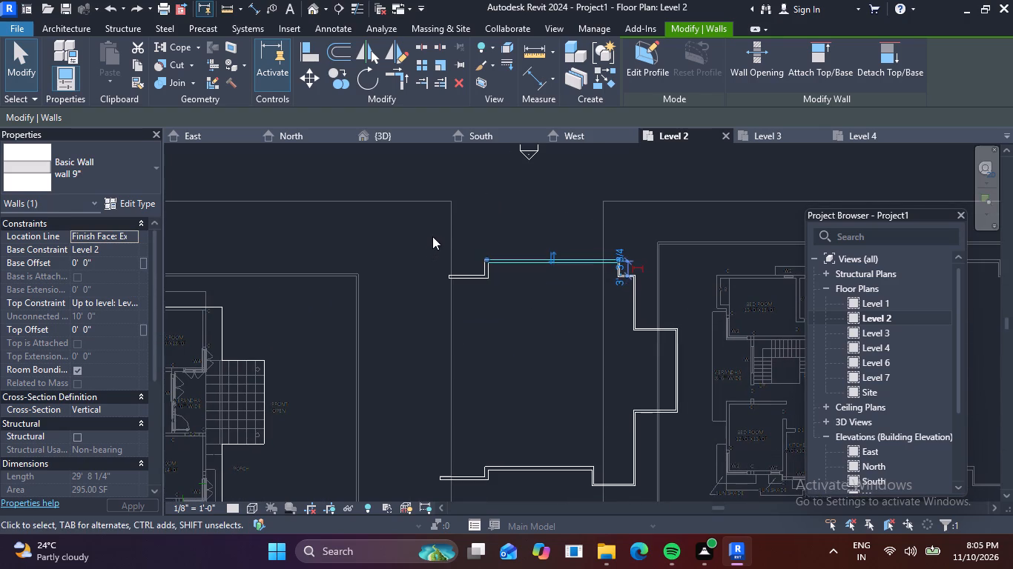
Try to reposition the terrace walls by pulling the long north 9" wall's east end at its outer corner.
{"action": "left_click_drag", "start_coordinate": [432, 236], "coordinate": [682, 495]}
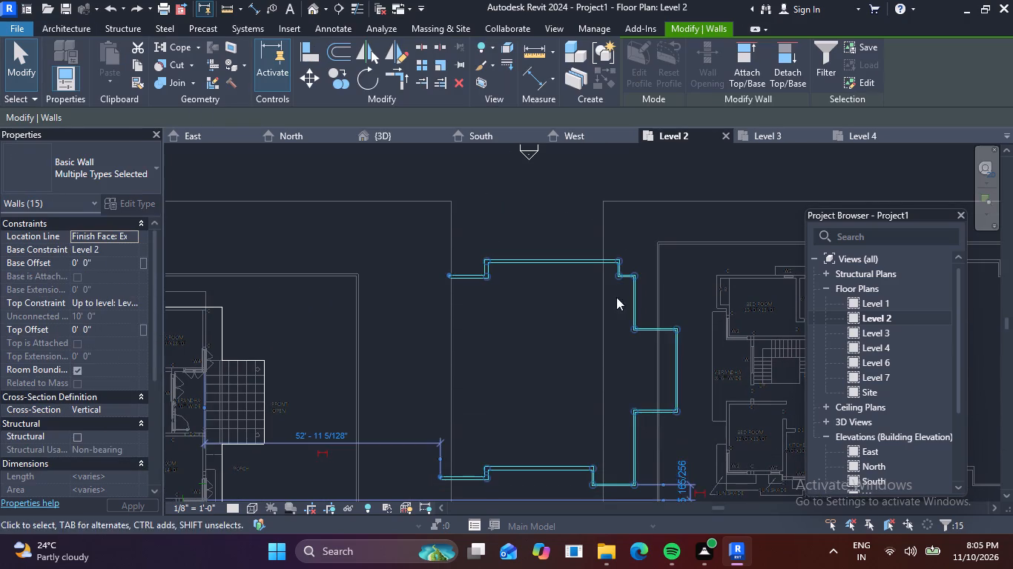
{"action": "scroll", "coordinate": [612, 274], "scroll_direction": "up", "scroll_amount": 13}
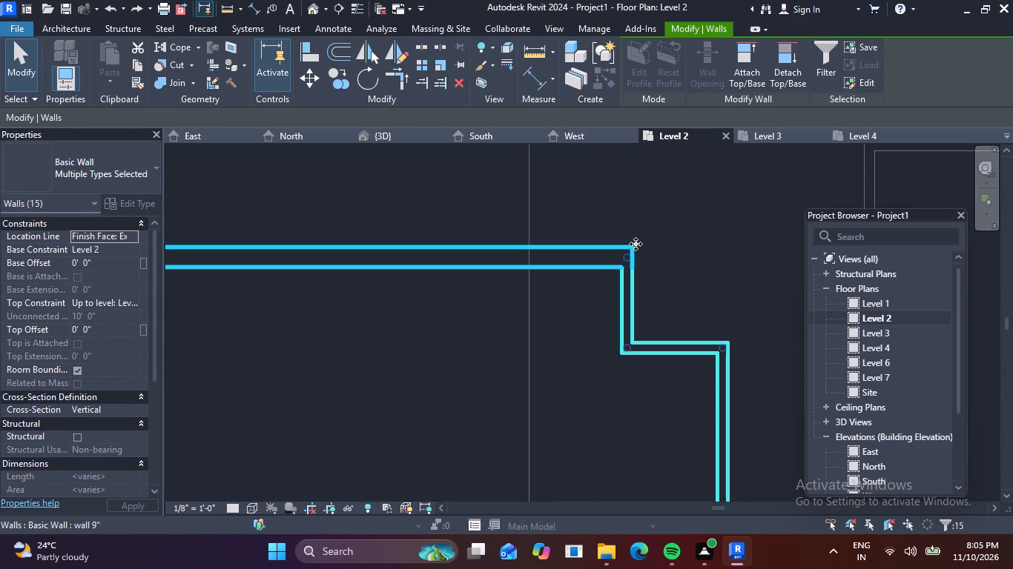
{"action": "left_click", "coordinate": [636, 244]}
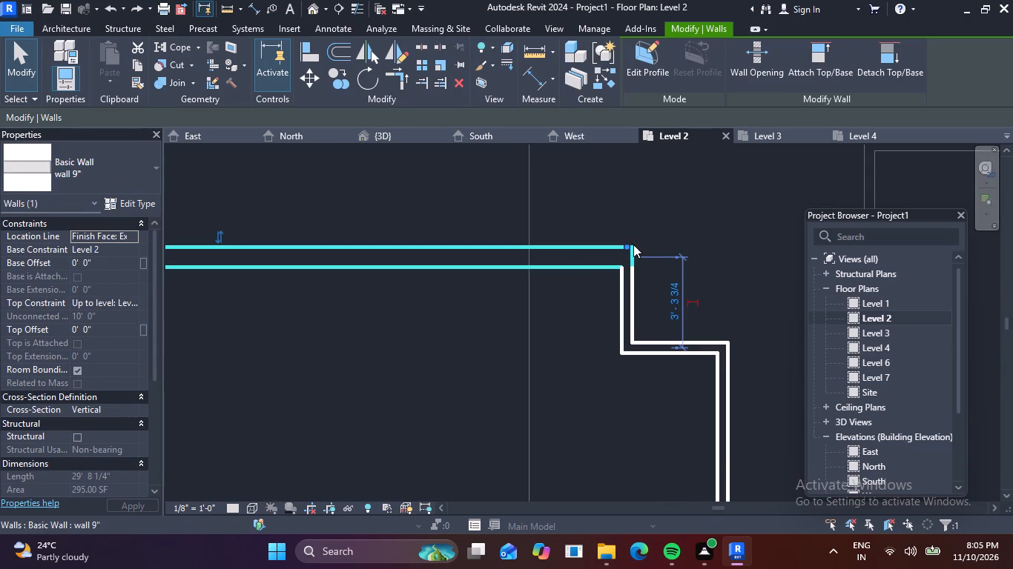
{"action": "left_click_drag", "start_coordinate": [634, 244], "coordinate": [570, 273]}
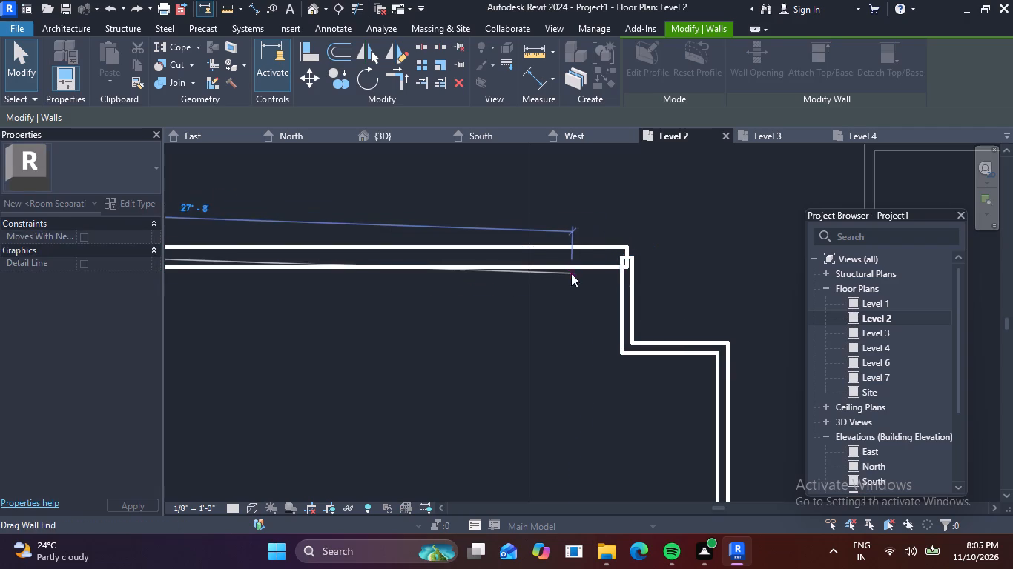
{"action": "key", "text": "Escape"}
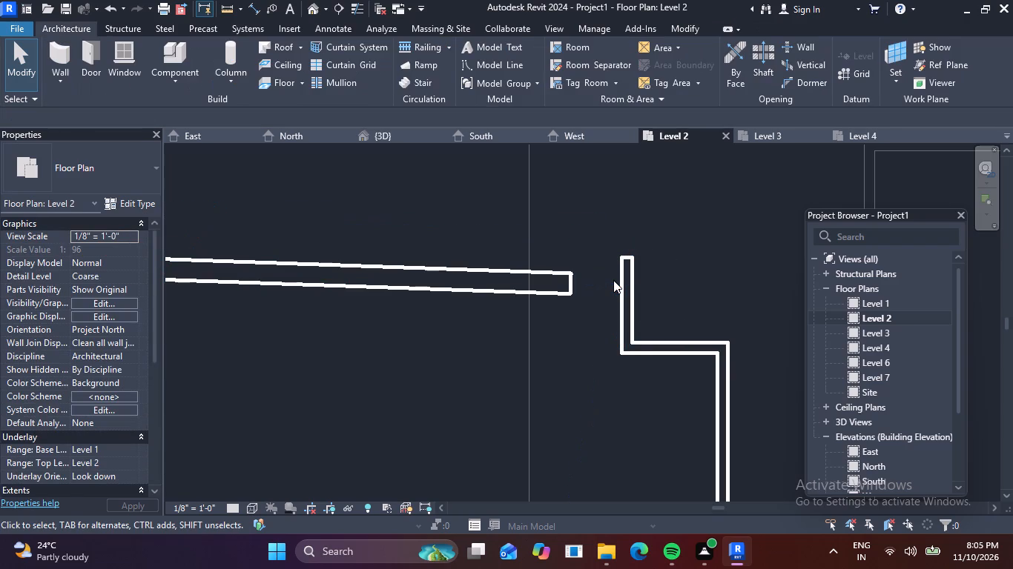
Undo the pull on the north 9" wall's end, along with the terrace-wall edit made before it.
{"action": "key", "text": "z"}
{"action": "key", "text": "ctrl+z"}
{"action": "key", "text": "ctrl+z"}
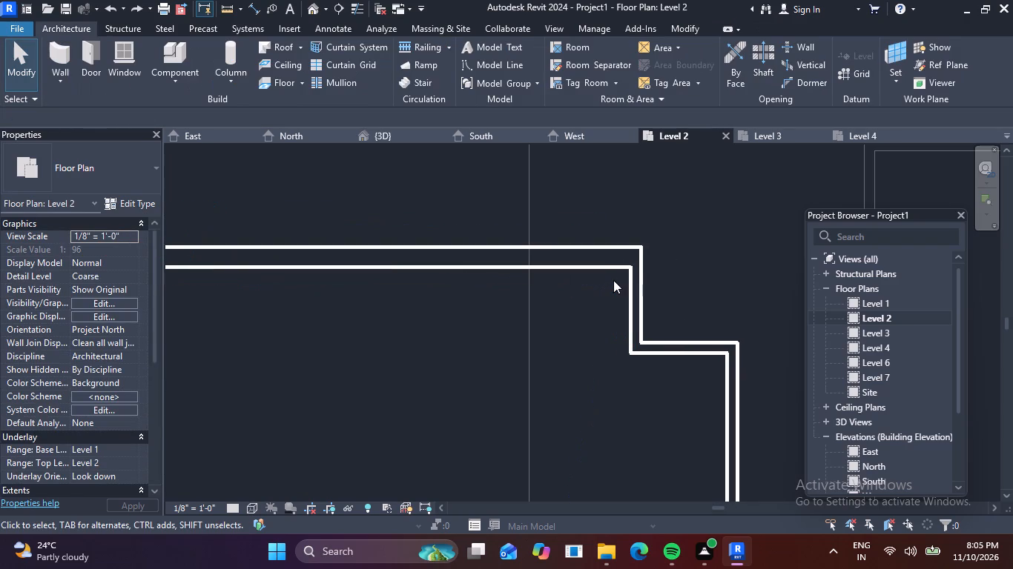
Move all the terrace walls together from the long north wall's outer east corner to the outer end of the building's northeast bedroom wall.
{"action": "scroll", "coordinate": [602, 278], "scroll_direction": "down", "scroll_amount": 7}
{"action": "scroll", "coordinate": [554, 316], "scroll_direction": "down", "scroll_amount": 4}
{"action": "middle_click_drag", "start_coordinate": [492, 339], "coordinate": [532, 236]}
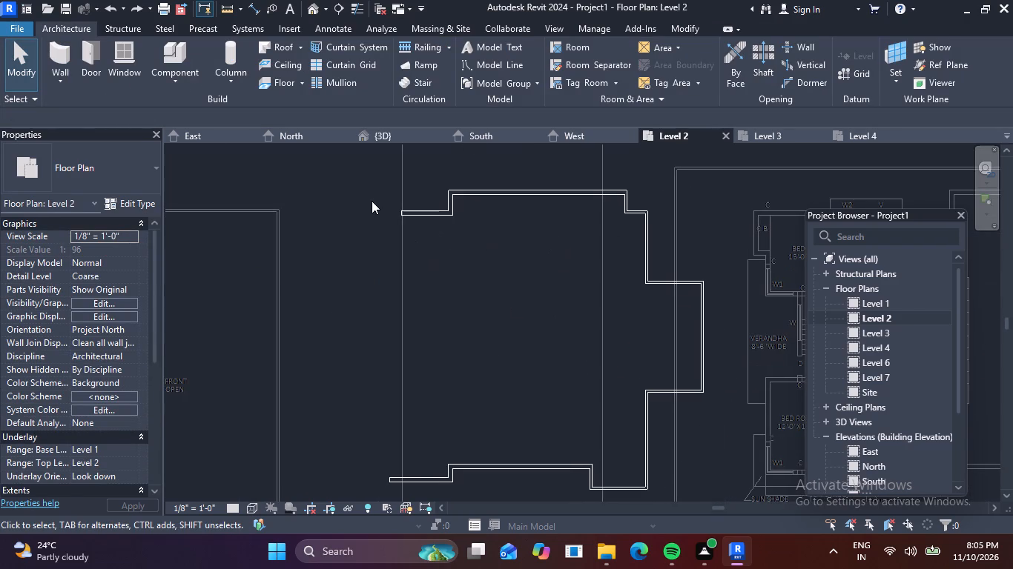
{"action": "left_click_drag", "start_coordinate": [373, 163], "coordinate": [713, 498]}
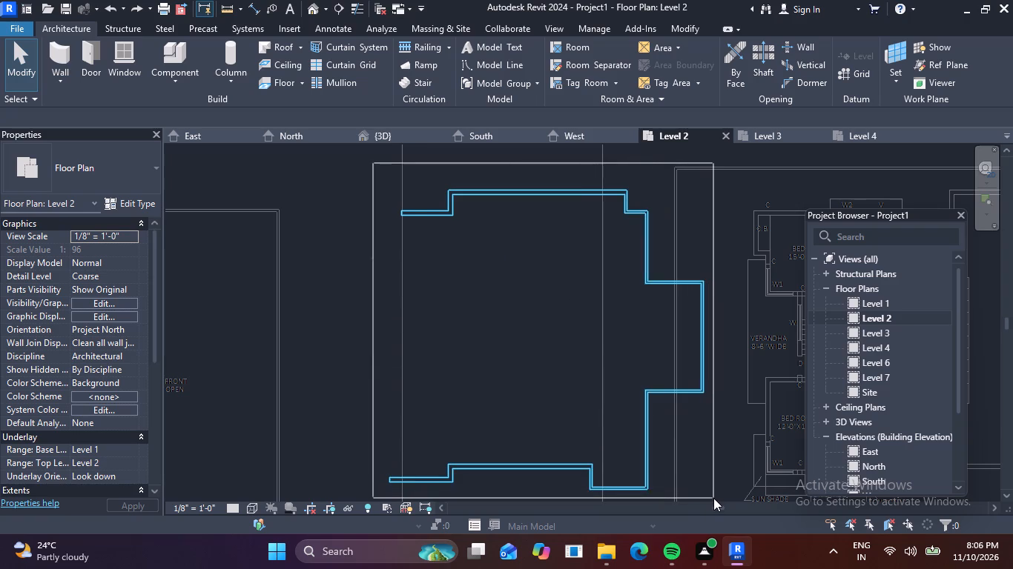
{"action": "left_click_drag", "start_coordinate": [713, 498], "coordinate": [723, 490]}
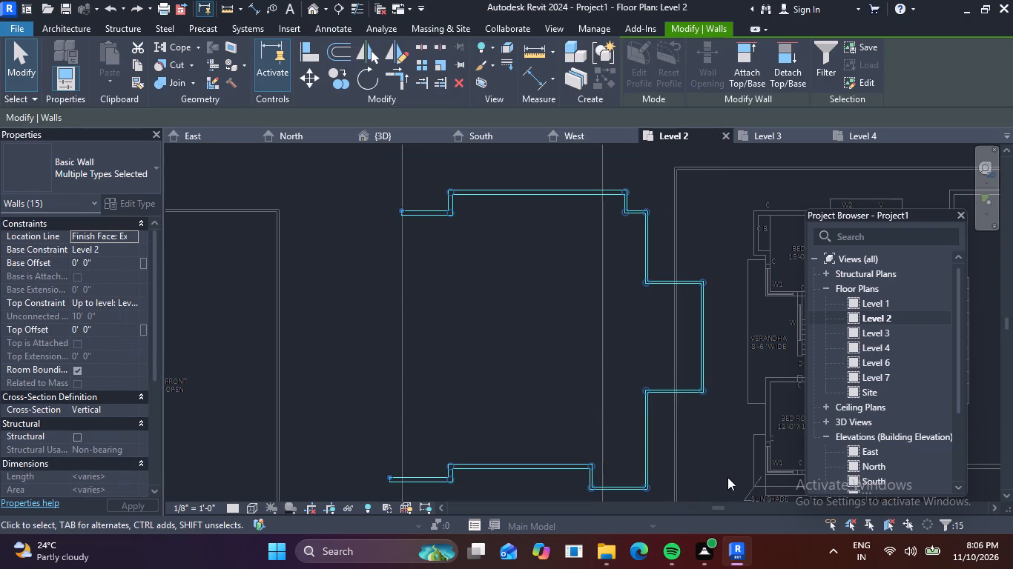
{"action": "left_click", "coordinate": [312, 84]}
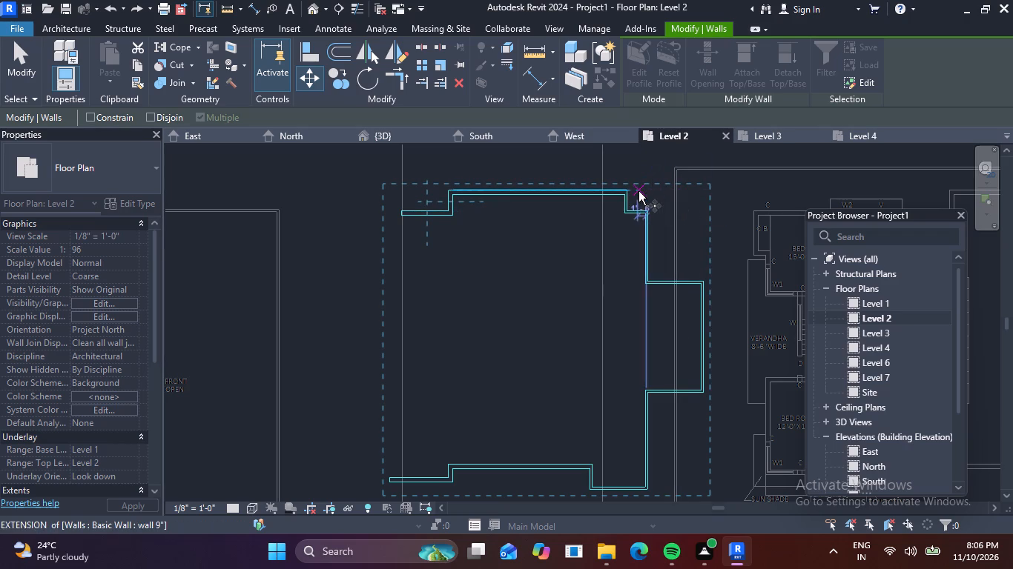
{"action": "scroll", "coordinate": [624, 190], "scroll_direction": "up", "scroll_amount": 3}
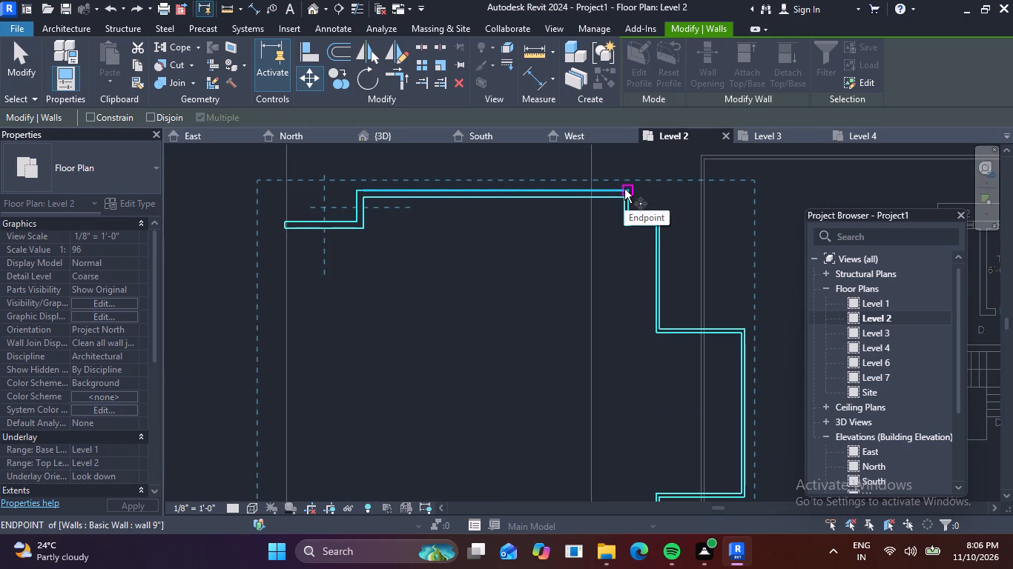
{"action": "left_click", "coordinate": [624, 189]}
{"action": "scroll", "coordinate": [450, 189], "scroll_direction": "down", "scroll_amount": 3}
{"action": "middle_click_drag", "start_coordinate": [458, 192], "coordinate": [718, 225]}
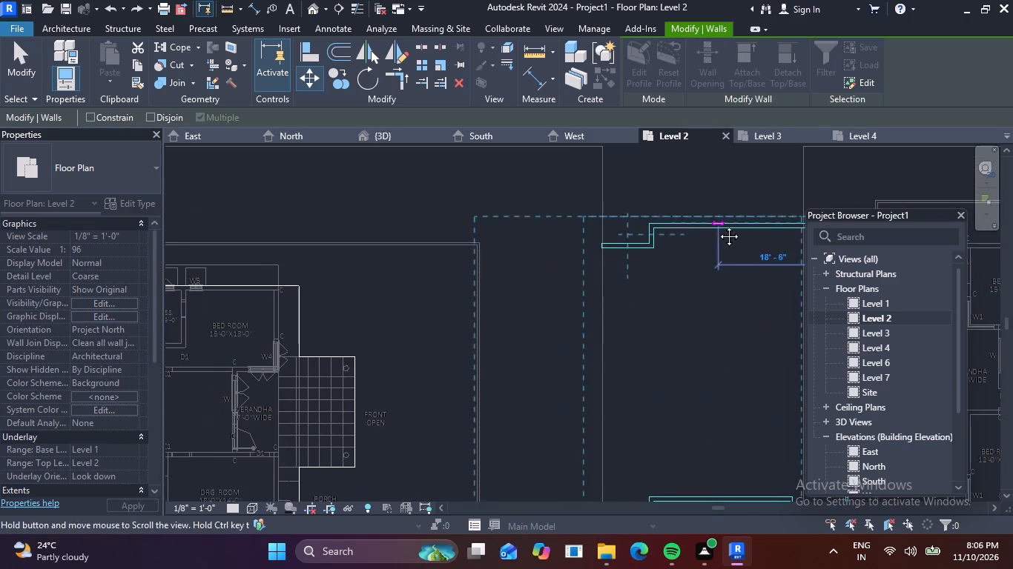
{"action": "middle_click_drag", "start_coordinate": [426, 272], "coordinate": [725, 270]}
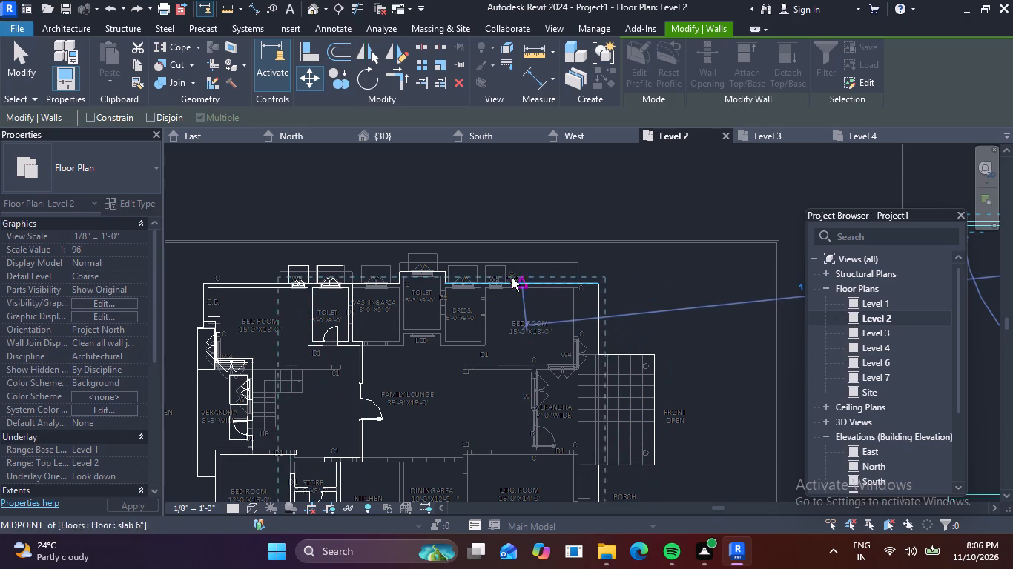
{"action": "scroll", "coordinate": [592, 298], "scroll_direction": "up", "scroll_amount": 6}
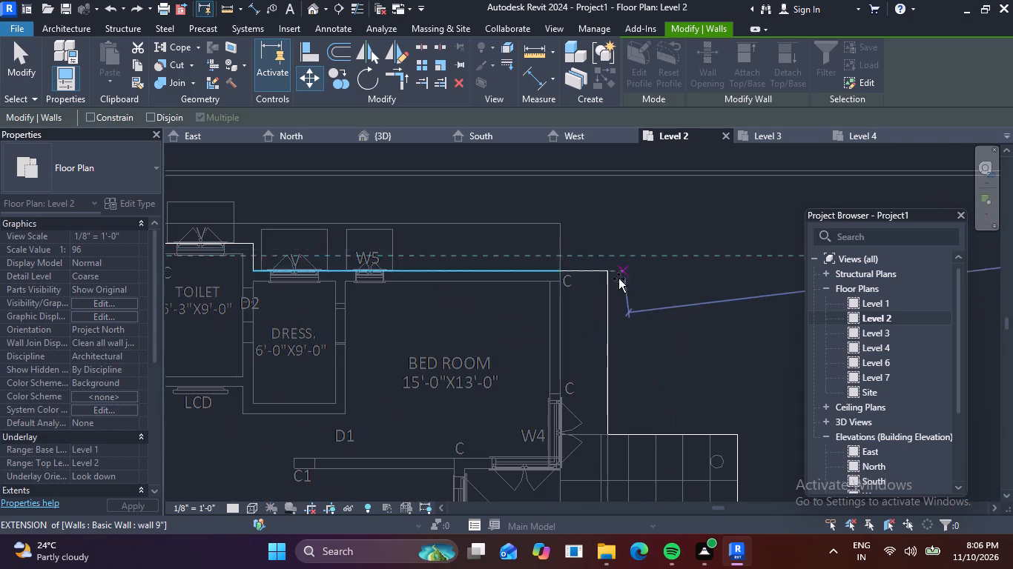
{"action": "scroll", "coordinate": [564, 284], "scroll_direction": "up", "scroll_amount": 5}
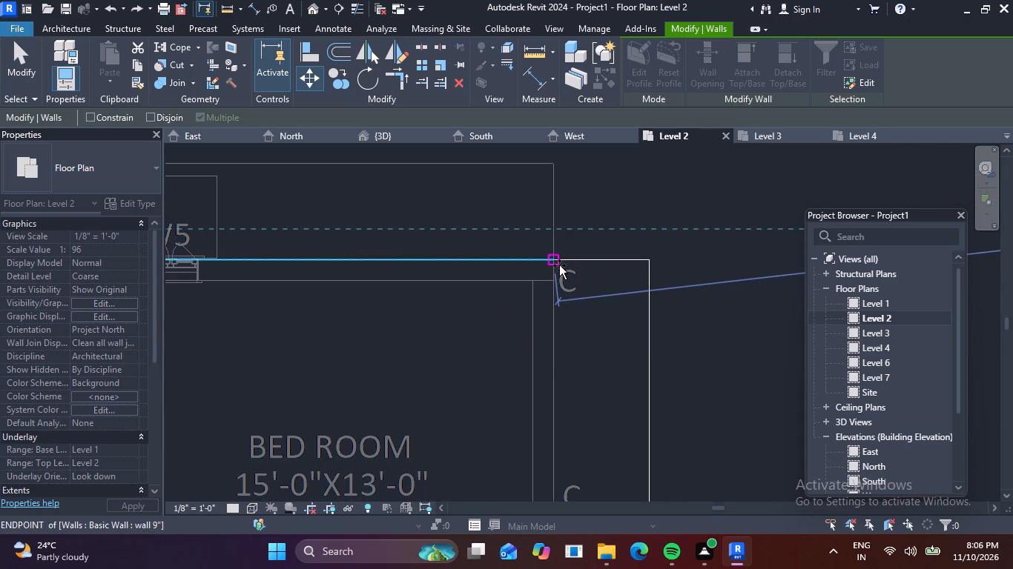
{"action": "left_click", "coordinate": [554, 264]}
Examine how the moved terrace walls fit the building's outline and slab edges along the east porch and south side.
{"action": "scroll", "coordinate": [673, 260], "scroll_direction": "down", "scroll_amount": 5}
{"action": "middle_click_drag", "start_coordinate": [779, 311], "coordinate": [707, 286]}
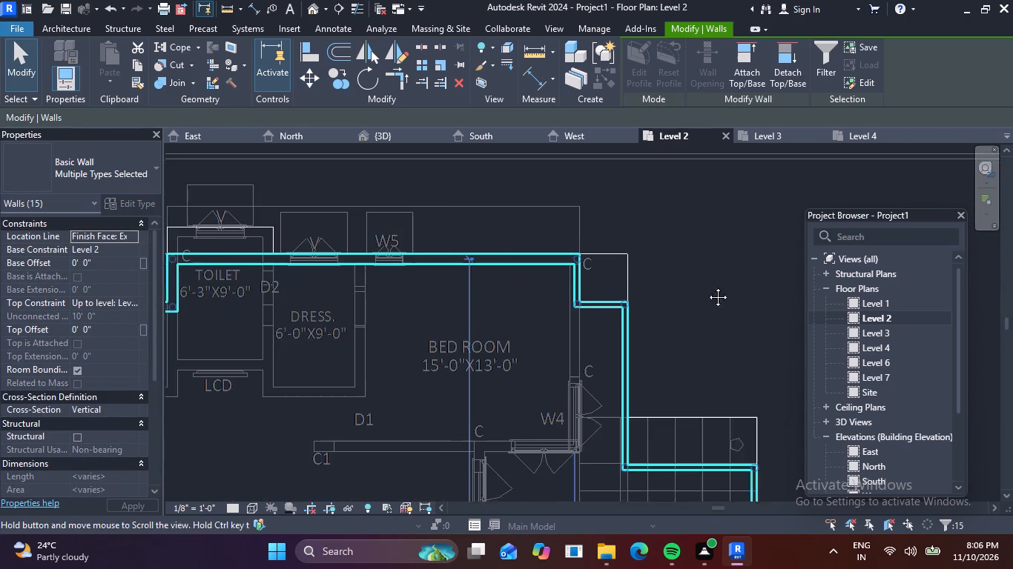
{"action": "middle_click_drag", "start_coordinate": [707, 286], "coordinate": [674, 262]}
{"action": "scroll", "coordinate": [677, 265], "scroll_direction": "down", "scroll_amount": 3}
{"action": "middle_click_drag", "start_coordinate": [702, 293], "coordinate": [673, 204]}
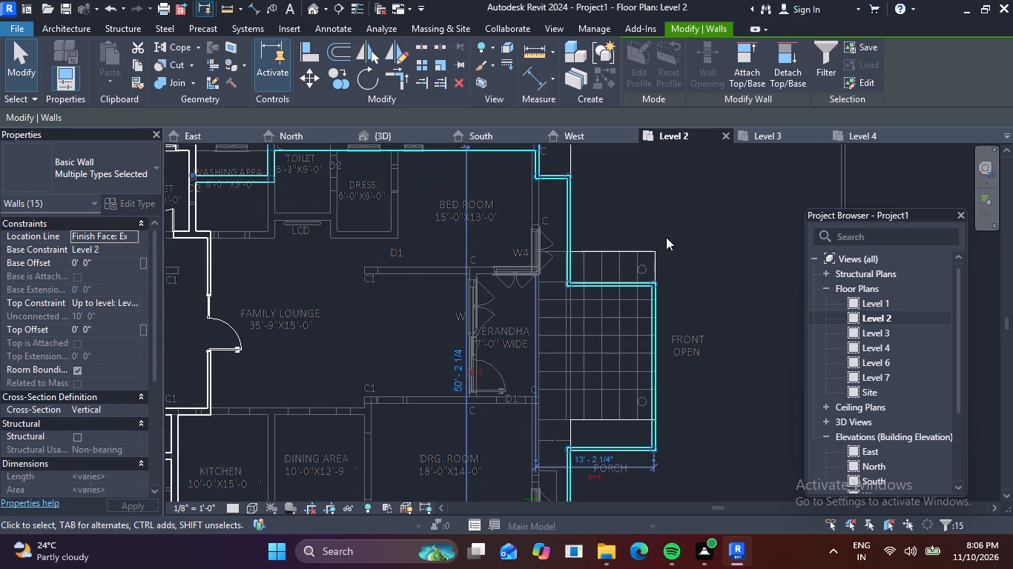
{"action": "scroll", "coordinate": [666, 246], "scroll_direction": "down", "scroll_amount": 3}
{"action": "middle_click_drag", "start_coordinate": [658, 376], "coordinate": [705, 305]}
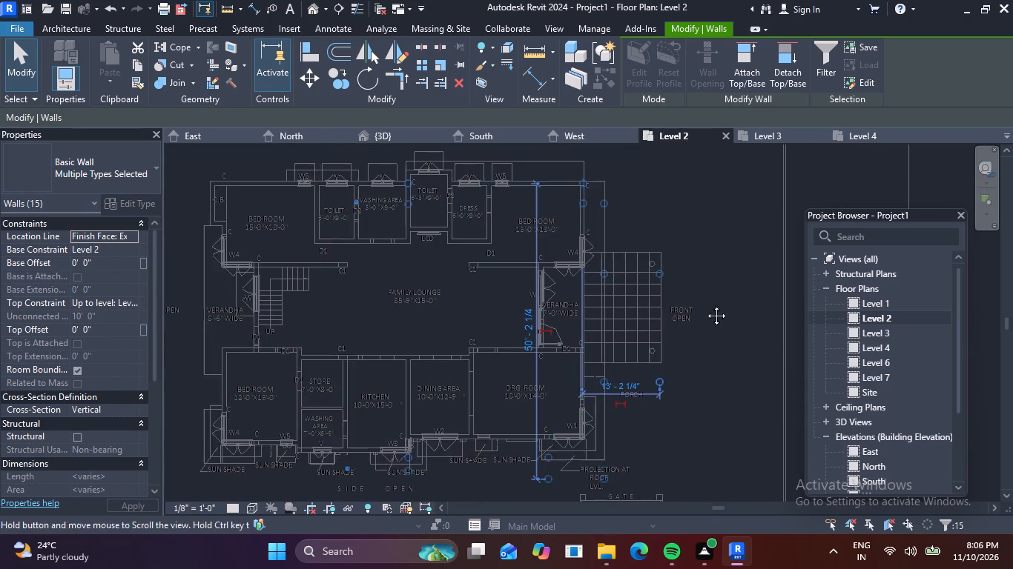
{"action": "middle_click_drag", "start_coordinate": [705, 305], "coordinate": [718, 280]}
{"action": "scroll", "coordinate": [452, 357], "scroll_direction": "up", "scroll_amount": 6}
{"action": "scroll", "coordinate": [513, 341], "scroll_direction": "down", "scroll_amount": 1}
{"action": "middle_click_drag", "start_coordinate": [505, 356], "coordinate": [443, 415]}
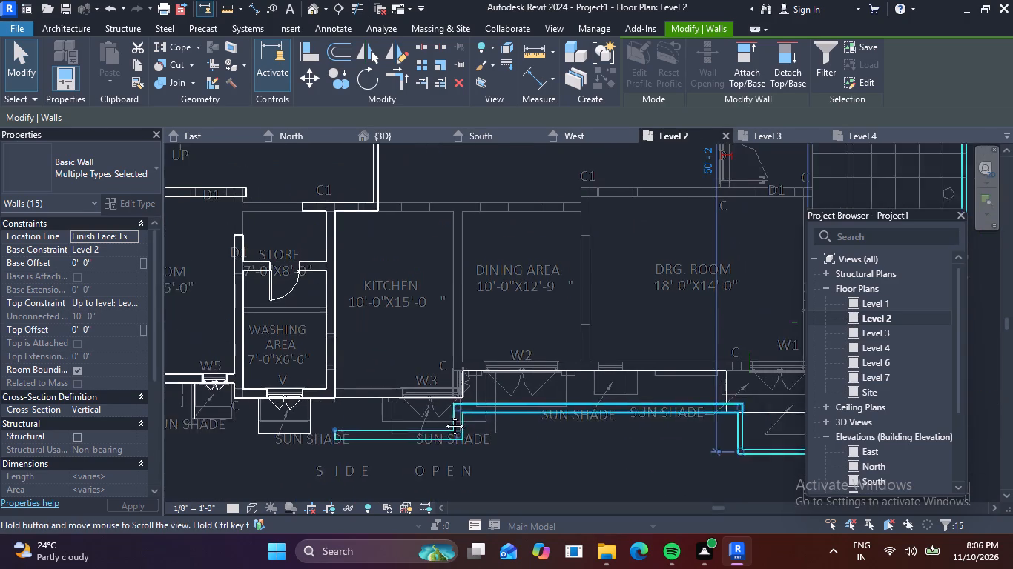
Examine how the moved terrace walls fit the slab edges around the east porch, northeast bedroom and north side.
{"action": "middle_click_drag", "start_coordinate": [443, 415], "coordinate": [327, 454]}
{"action": "middle_click_drag", "start_coordinate": [555, 374], "coordinate": [446, 541]}
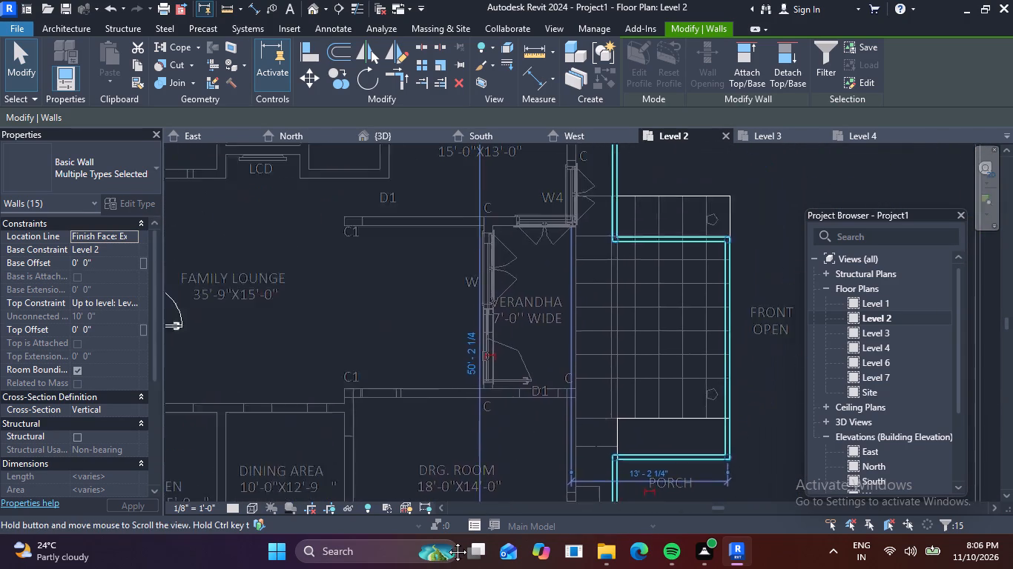
{"action": "middle_click_drag", "start_coordinate": [446, 541], "coordinate": [439, 565]}
{"action": "middle_click_drag", "start_coordinate": [578, 334], "coordinate": [545, 469]}
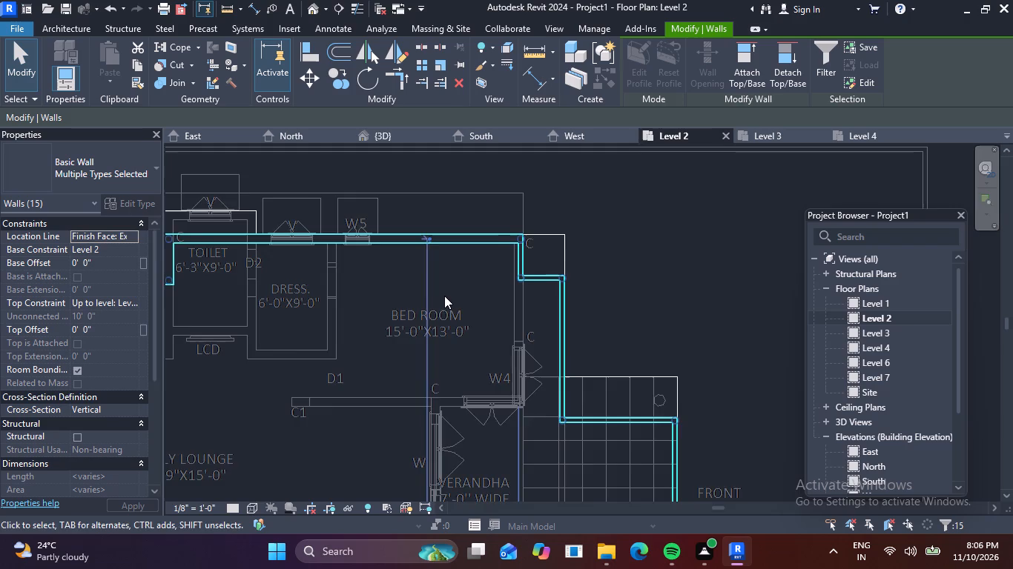
{"action": "middle_click_drag", "start_coordinate": [451, 304], "coordinate": [598, 374]}
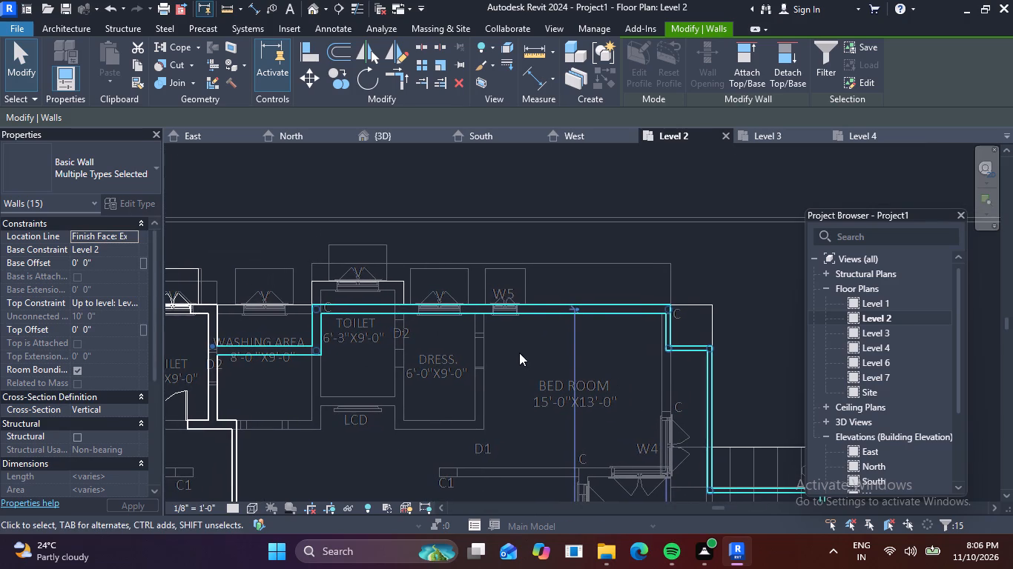
{"action": "middle_click_drag", "start_coordinate": [564, 364], "coordinate": [595, 369]}
{"action": "middle_click_drag", "start_coordinate": [624, 347], "coordinate": [538, 347]}
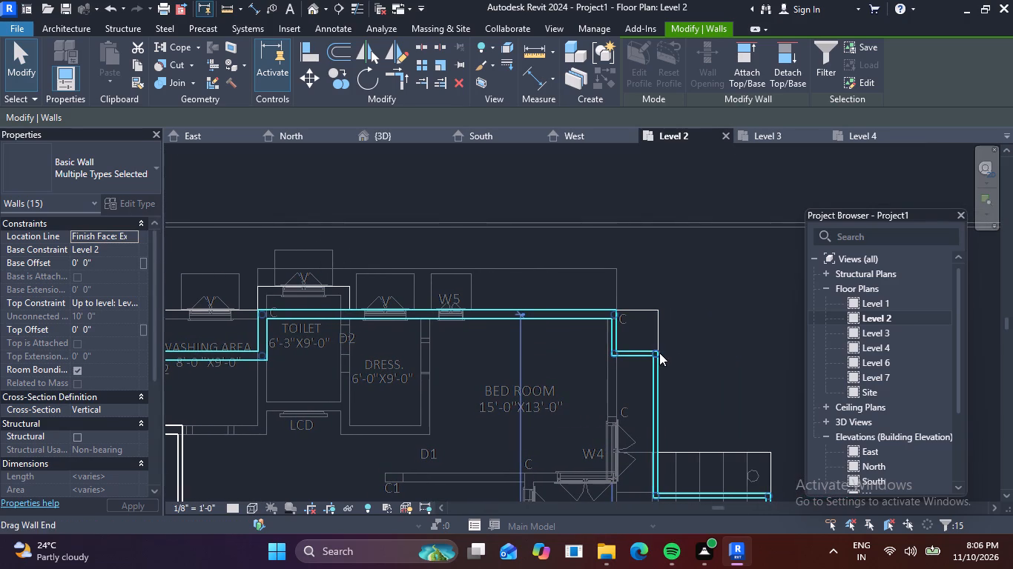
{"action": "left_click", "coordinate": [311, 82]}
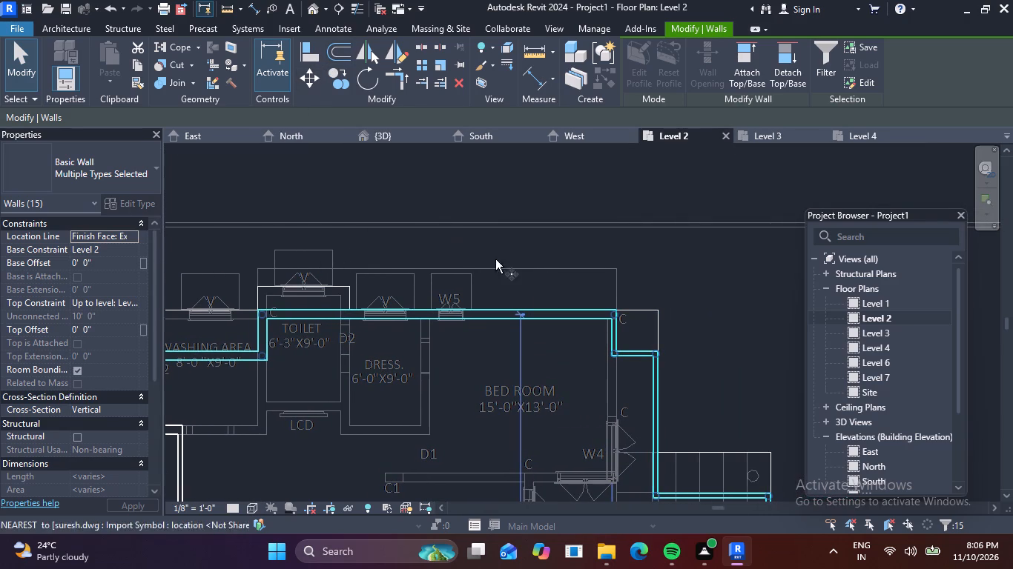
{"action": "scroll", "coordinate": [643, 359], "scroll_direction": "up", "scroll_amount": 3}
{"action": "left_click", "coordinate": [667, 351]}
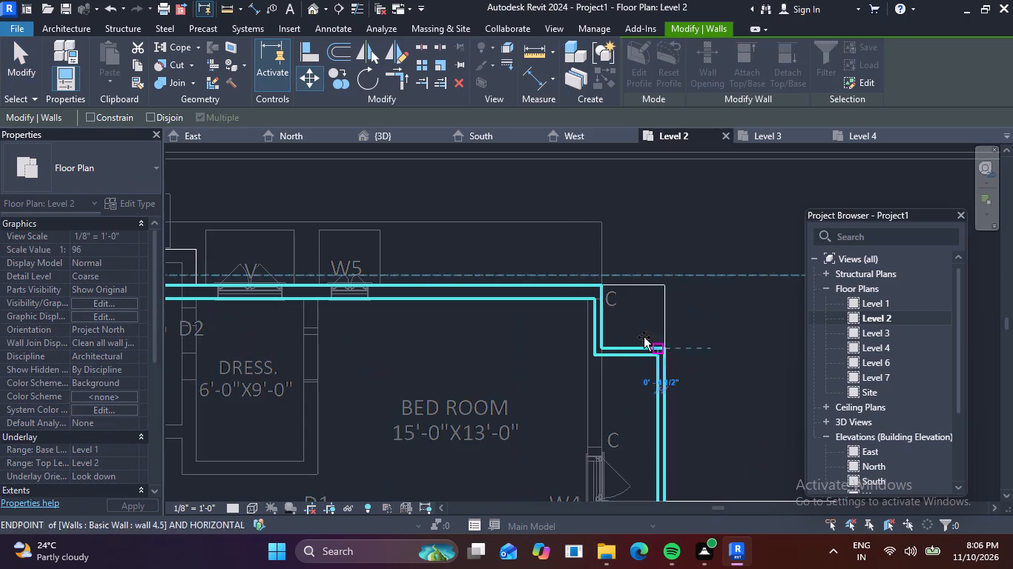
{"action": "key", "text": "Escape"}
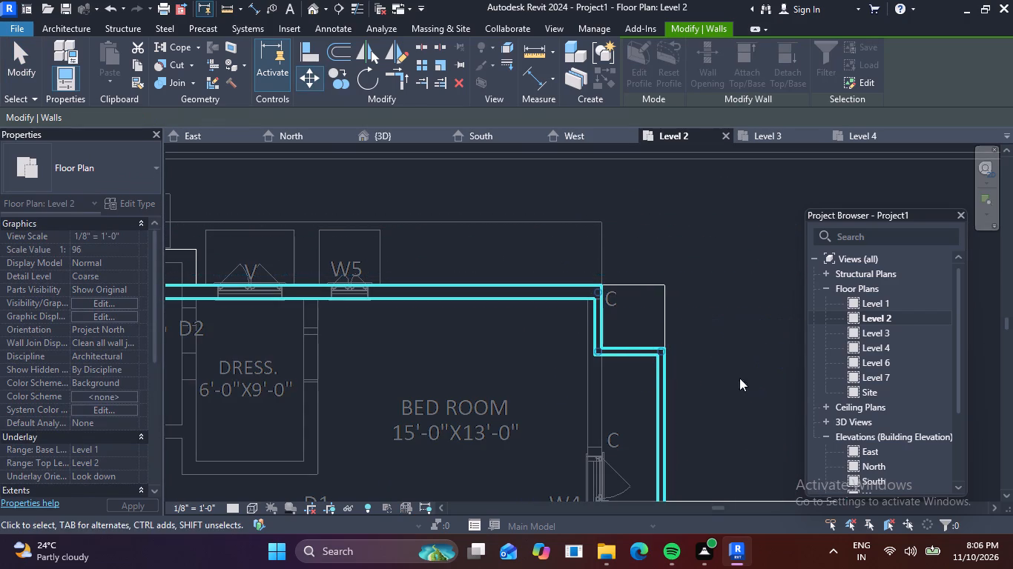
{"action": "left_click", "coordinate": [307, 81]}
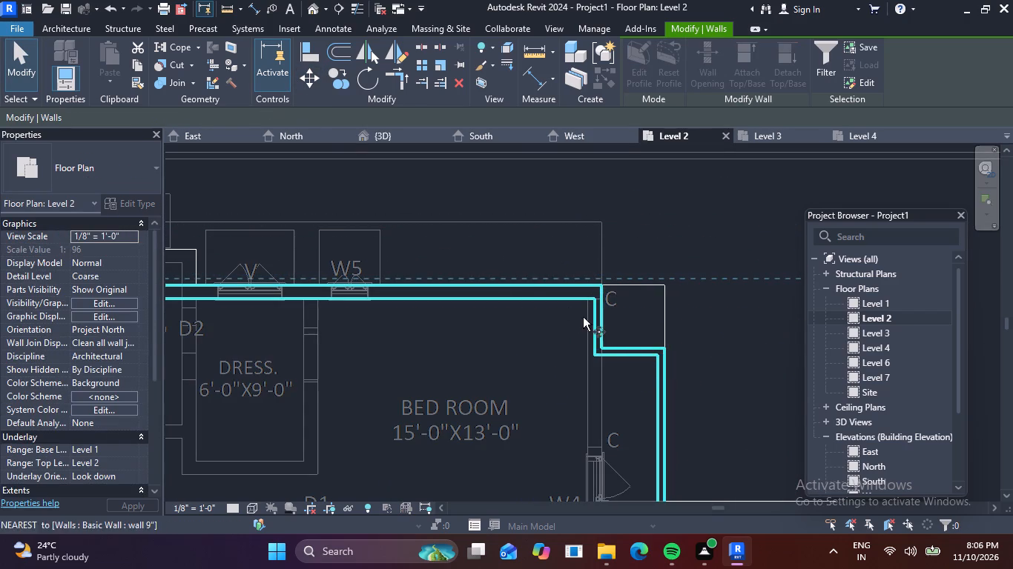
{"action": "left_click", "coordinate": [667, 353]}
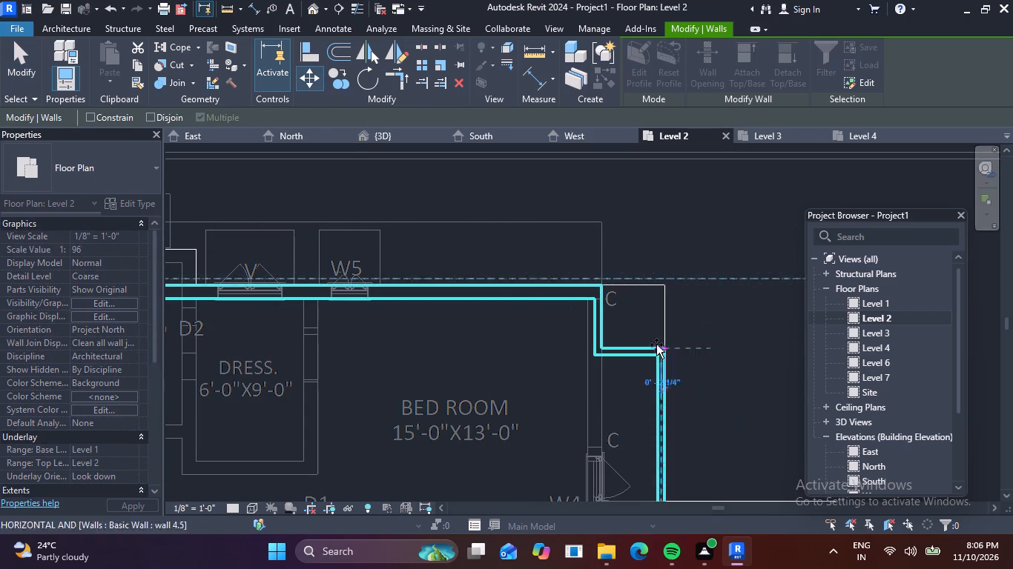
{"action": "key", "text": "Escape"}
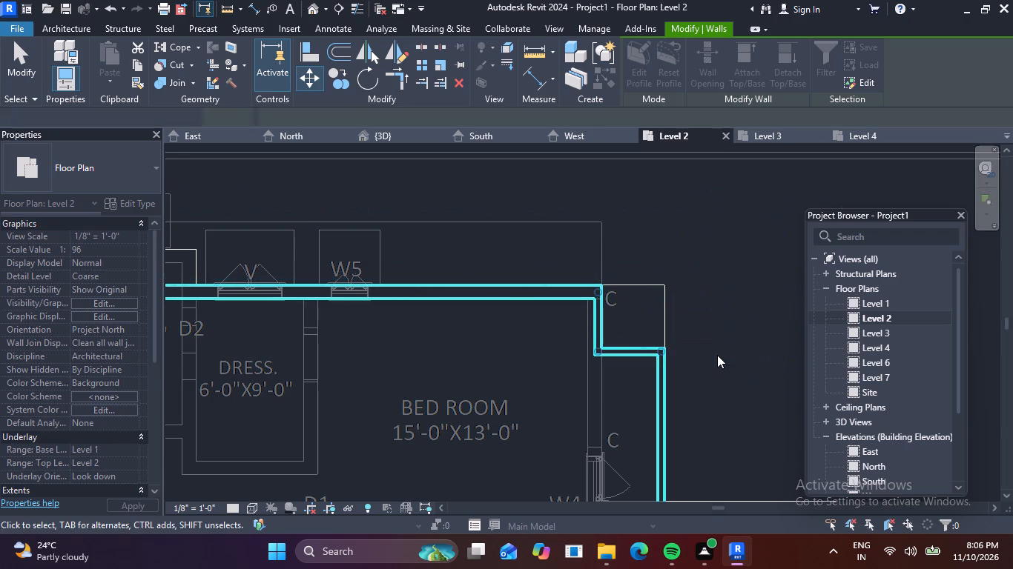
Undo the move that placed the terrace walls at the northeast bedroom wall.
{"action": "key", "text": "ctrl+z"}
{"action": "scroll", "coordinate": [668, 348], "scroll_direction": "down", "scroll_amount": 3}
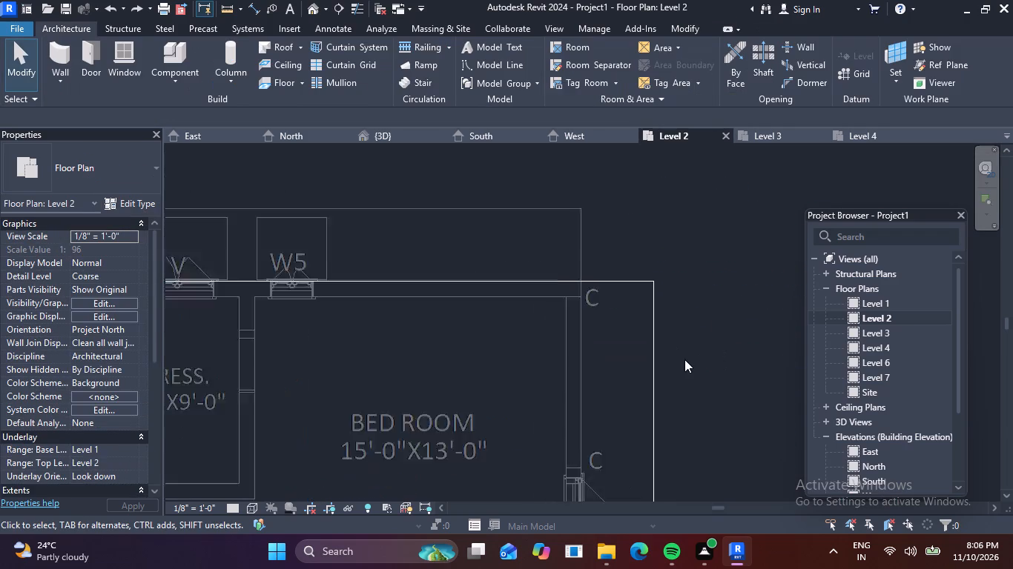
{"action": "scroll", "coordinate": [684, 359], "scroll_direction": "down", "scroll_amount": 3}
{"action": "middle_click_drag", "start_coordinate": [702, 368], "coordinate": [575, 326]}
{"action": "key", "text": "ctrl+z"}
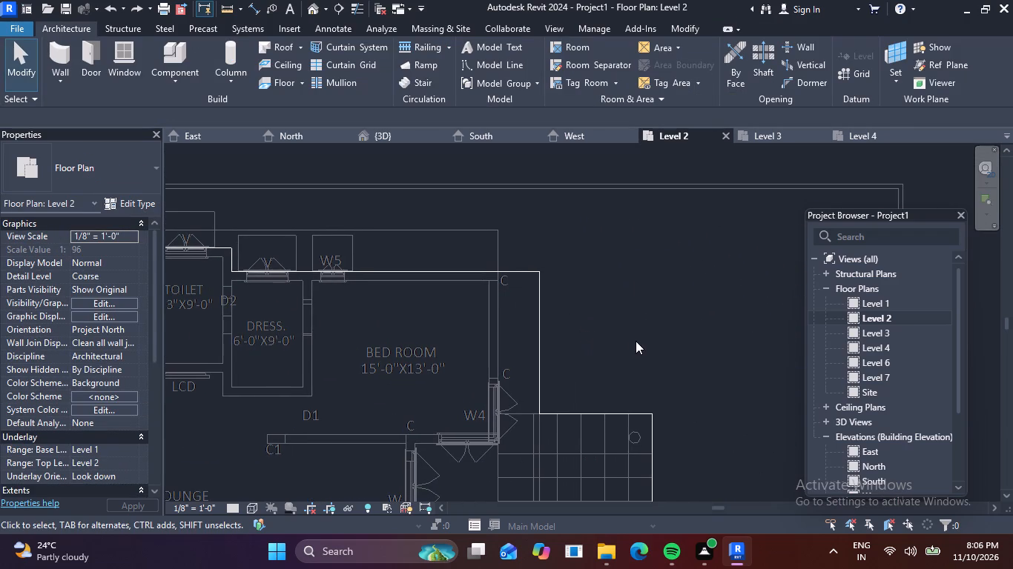
Compare the building's slab outline with the separate terrace walls and the terrace outline on the first floor plan.
{"action": "scroll", "coordinate": [639, 341], "scroll_direction": "down", "scroll_amount": 6}
{"action": "middle_click_drag", "start_coordinate": [663, 358], "coordinate": [573, 286]}
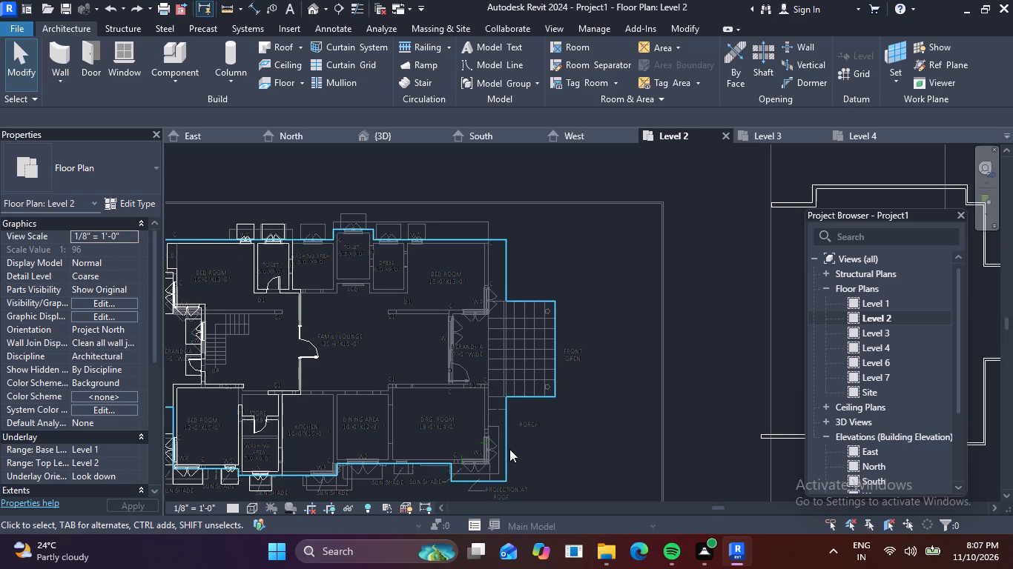
{"action": "scroll", "coordinate": [511, 445], "scroll_direction": "up", "scroll_amount": 4}
{"action": "middle_click_drag", "start_coordinate": [546, 368], "coordinate": [618, 513]}
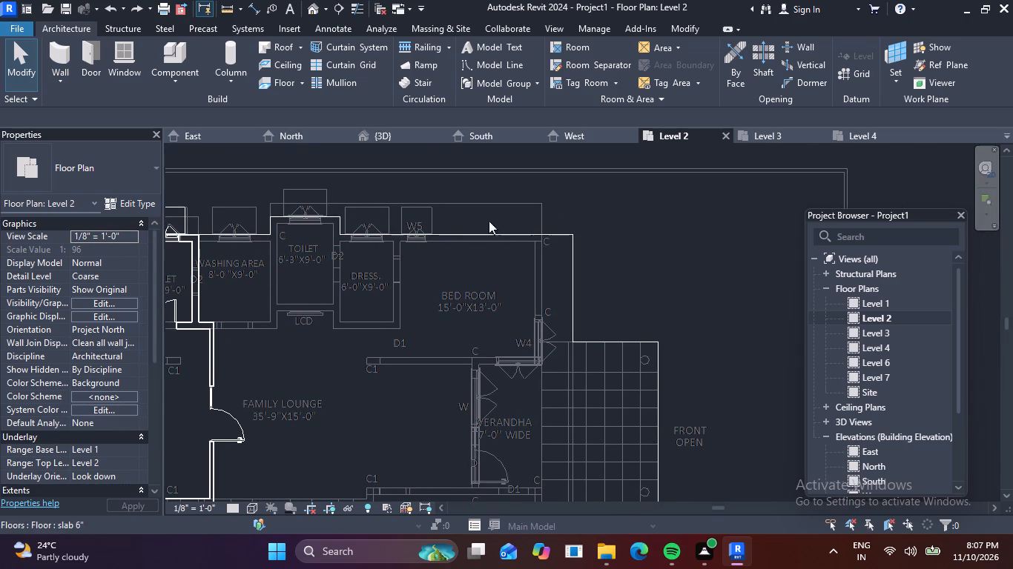
{"action": "scroll", "coordinate": [568, 244], "scroll_direction": "down", "scroll_amount": 5}
{"action": "scroll", "coordinate": [686, 263], "scroll_direction": "down", "scroll_amount": 1}
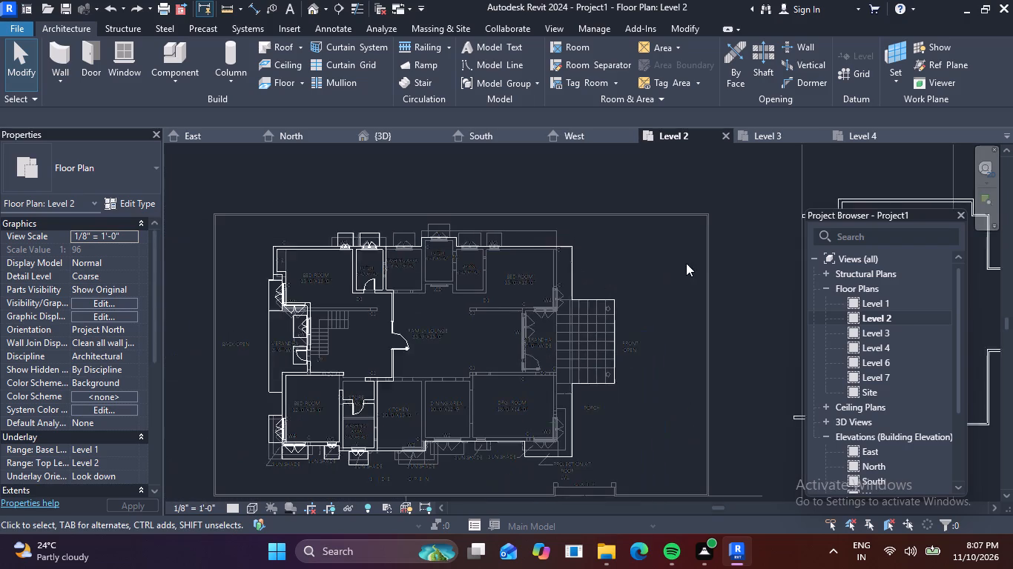
{"action": "scroll", "coordinate": [686, 263], "scroll_direction": "down", "scroll_amount": 1}
{"action": "middle_click_drag", "start_coordinate": [686, 263], "coordinate": [372, 261]}
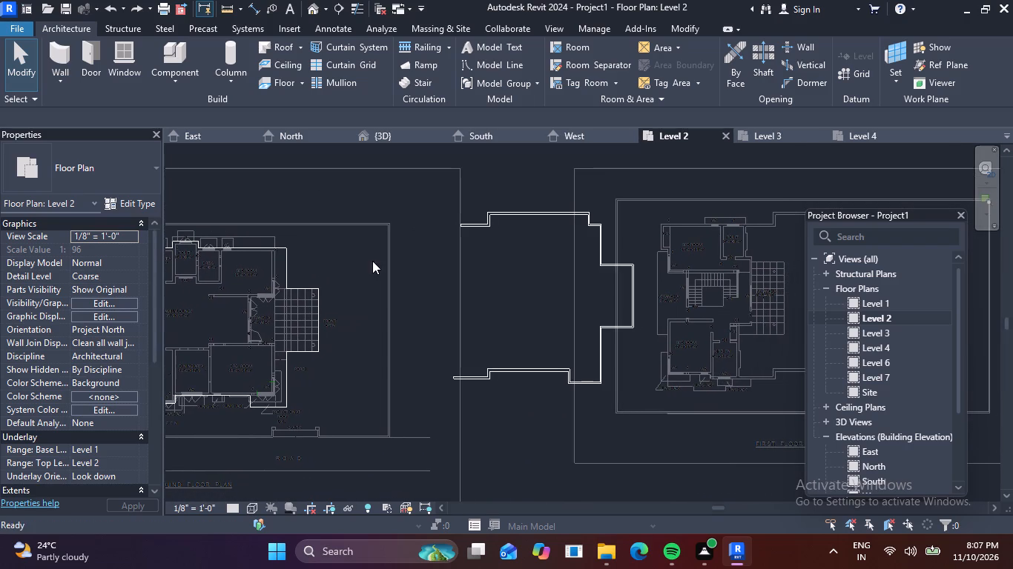
{"action": "middle_click_drag", "start_coordinate": [739, 257], "coordinate": [595, 276]}
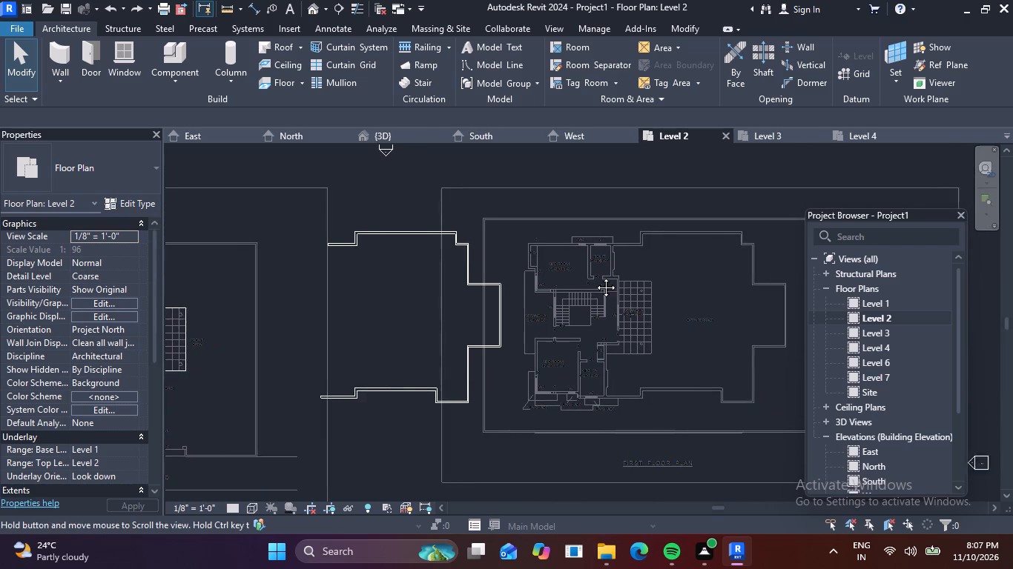
{"action": "middle_click_drag", "start_coordinate": [595, 276], "coordinate": [583, 276]}
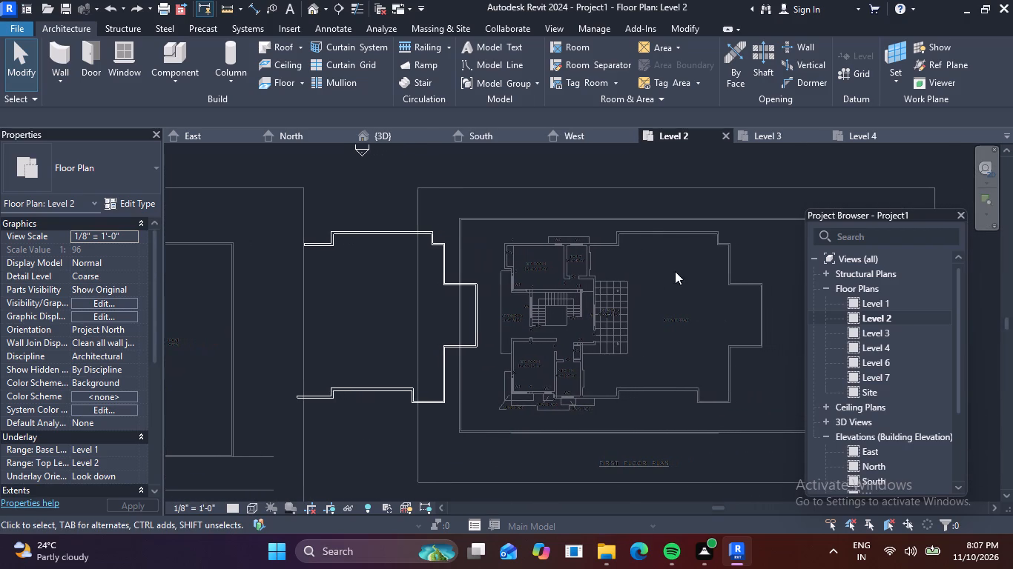
{"action": "scroll", "coordinate": [722, 234], "scroll_direction": "up", "scroll_amount": 4}
{"action": "scroll", "coordinate": [722, 234], "scroll_direction": "down", "scroll_amount": 3}
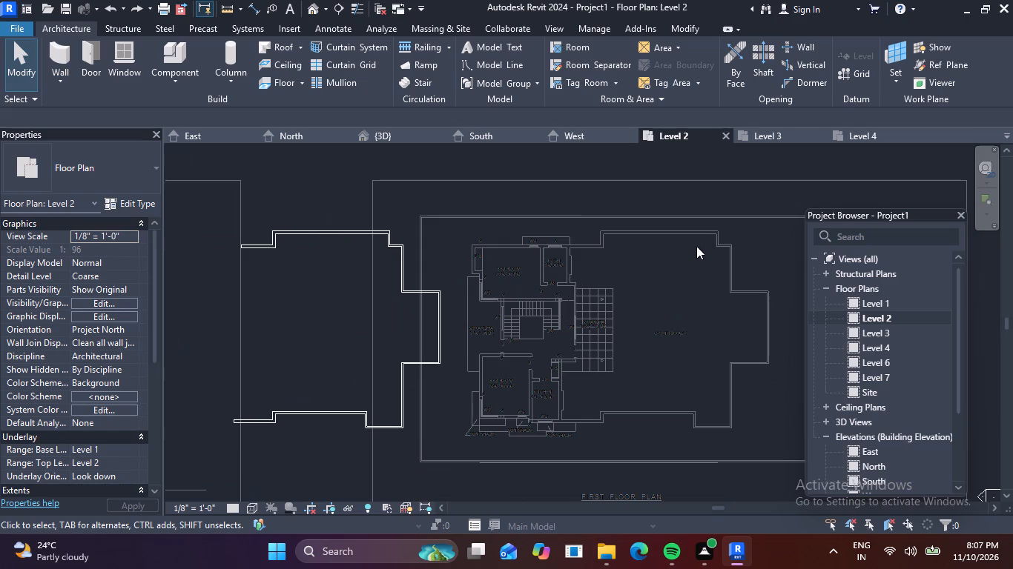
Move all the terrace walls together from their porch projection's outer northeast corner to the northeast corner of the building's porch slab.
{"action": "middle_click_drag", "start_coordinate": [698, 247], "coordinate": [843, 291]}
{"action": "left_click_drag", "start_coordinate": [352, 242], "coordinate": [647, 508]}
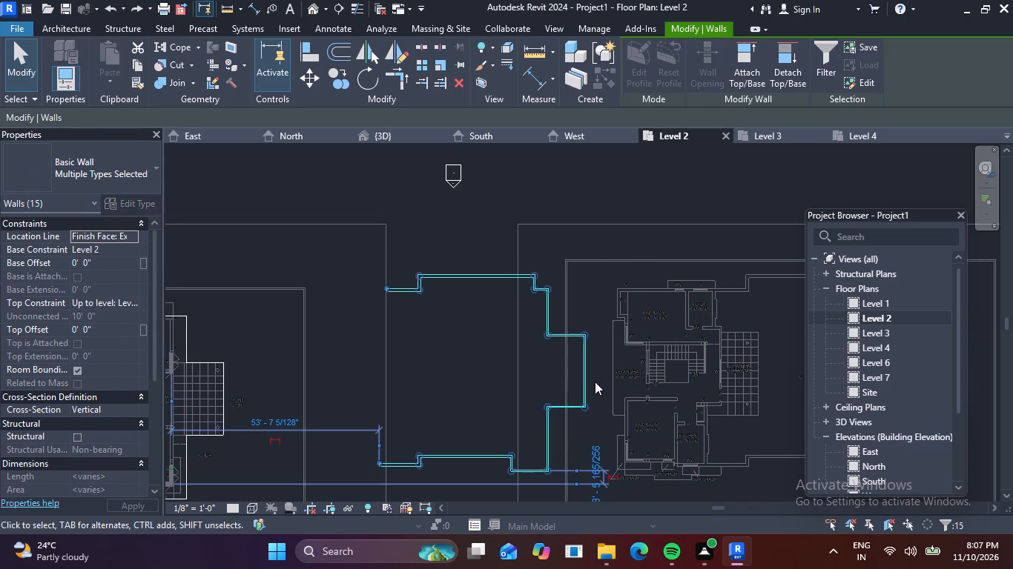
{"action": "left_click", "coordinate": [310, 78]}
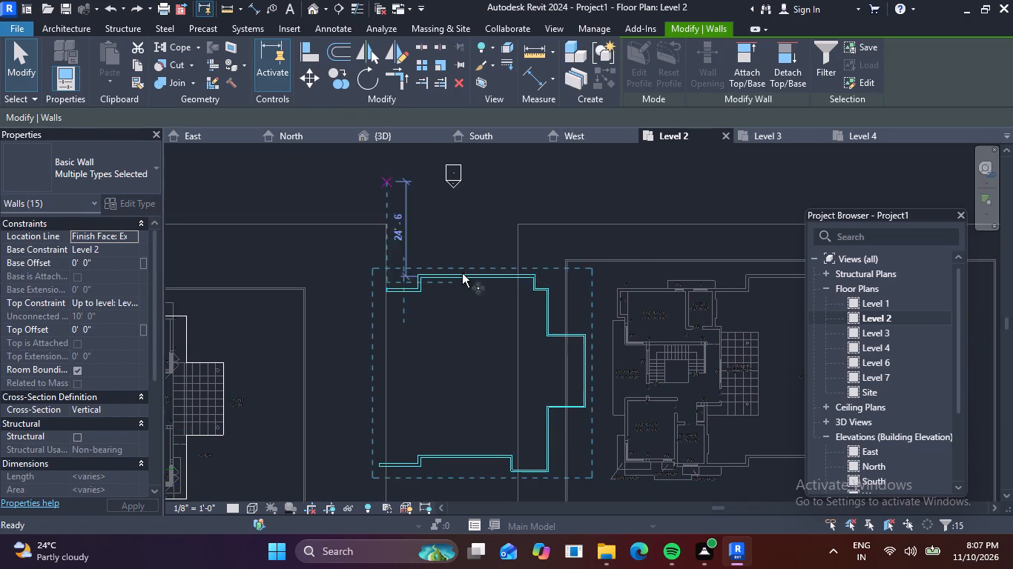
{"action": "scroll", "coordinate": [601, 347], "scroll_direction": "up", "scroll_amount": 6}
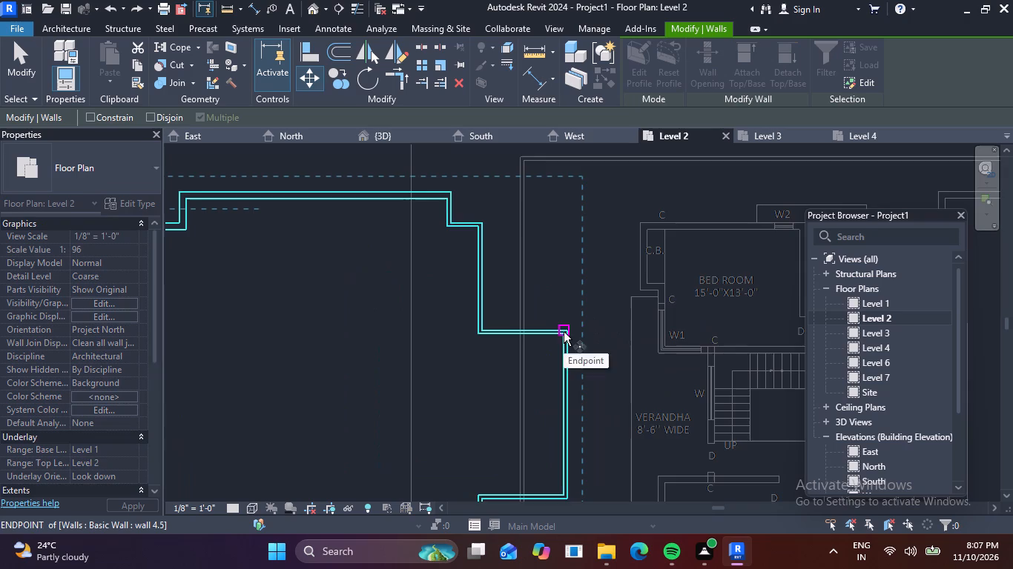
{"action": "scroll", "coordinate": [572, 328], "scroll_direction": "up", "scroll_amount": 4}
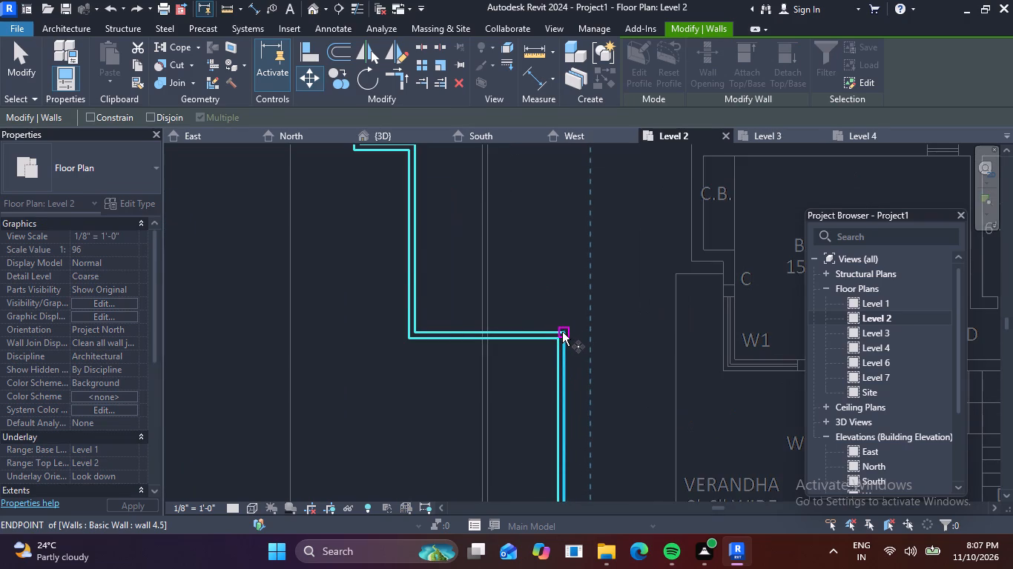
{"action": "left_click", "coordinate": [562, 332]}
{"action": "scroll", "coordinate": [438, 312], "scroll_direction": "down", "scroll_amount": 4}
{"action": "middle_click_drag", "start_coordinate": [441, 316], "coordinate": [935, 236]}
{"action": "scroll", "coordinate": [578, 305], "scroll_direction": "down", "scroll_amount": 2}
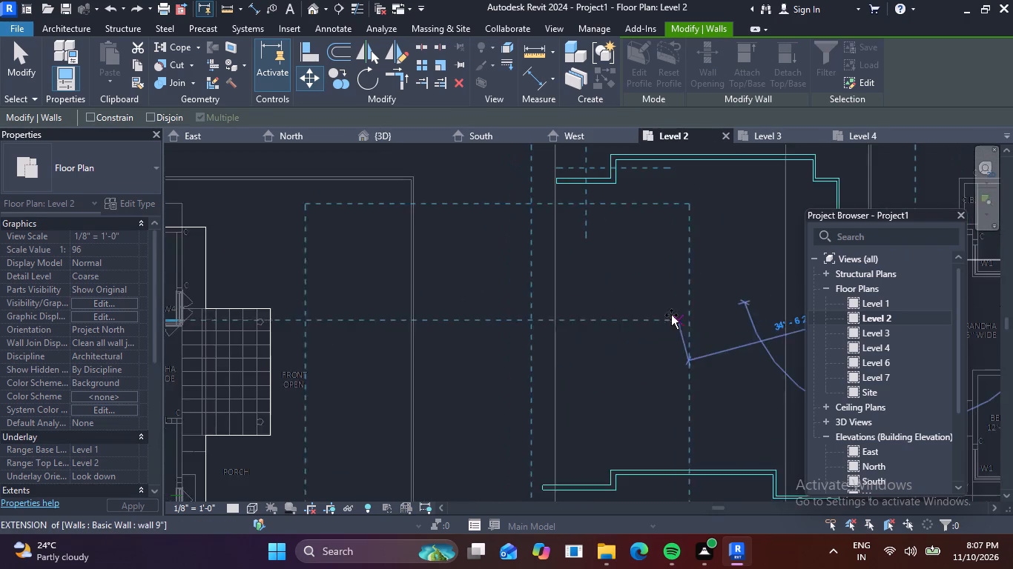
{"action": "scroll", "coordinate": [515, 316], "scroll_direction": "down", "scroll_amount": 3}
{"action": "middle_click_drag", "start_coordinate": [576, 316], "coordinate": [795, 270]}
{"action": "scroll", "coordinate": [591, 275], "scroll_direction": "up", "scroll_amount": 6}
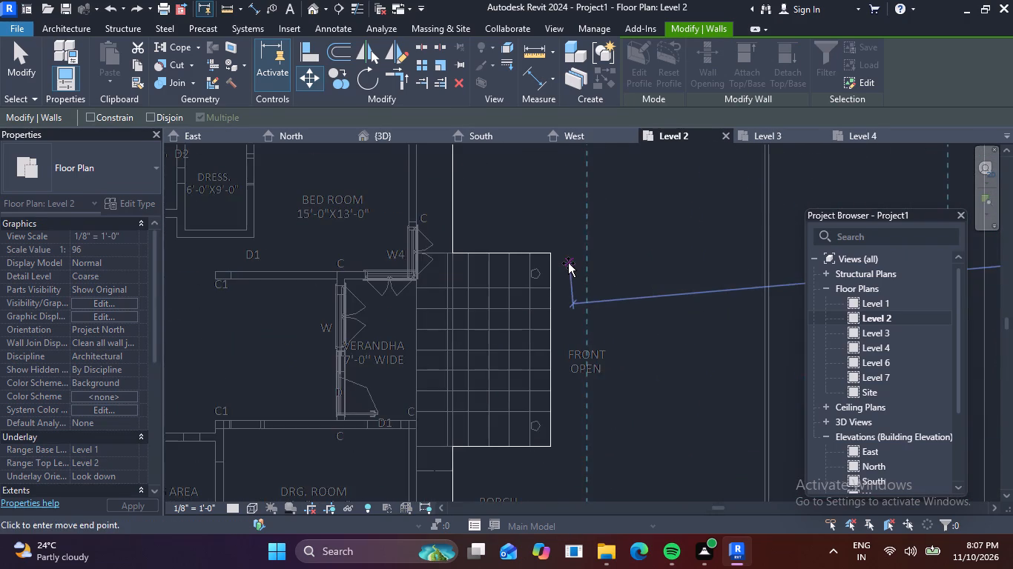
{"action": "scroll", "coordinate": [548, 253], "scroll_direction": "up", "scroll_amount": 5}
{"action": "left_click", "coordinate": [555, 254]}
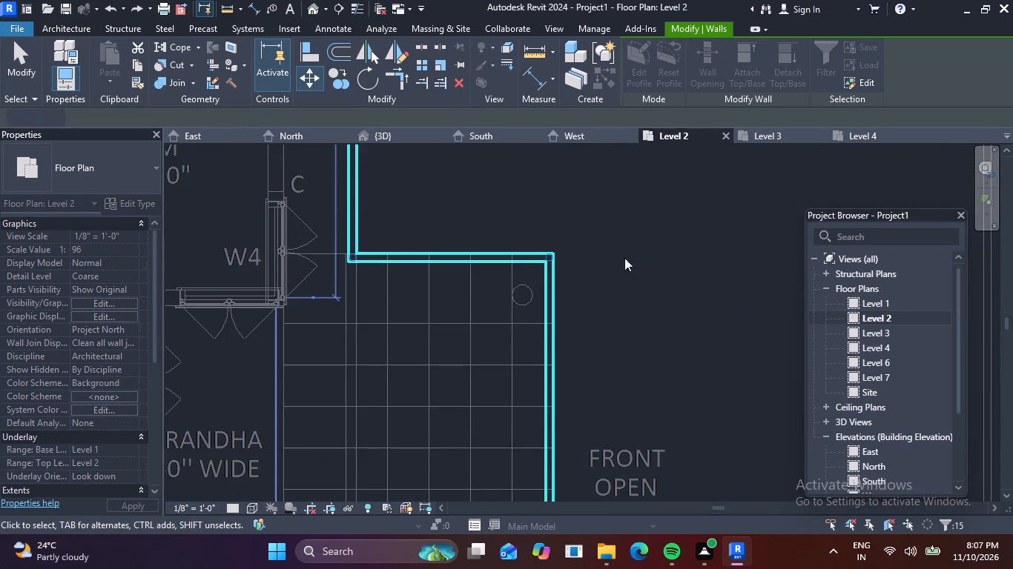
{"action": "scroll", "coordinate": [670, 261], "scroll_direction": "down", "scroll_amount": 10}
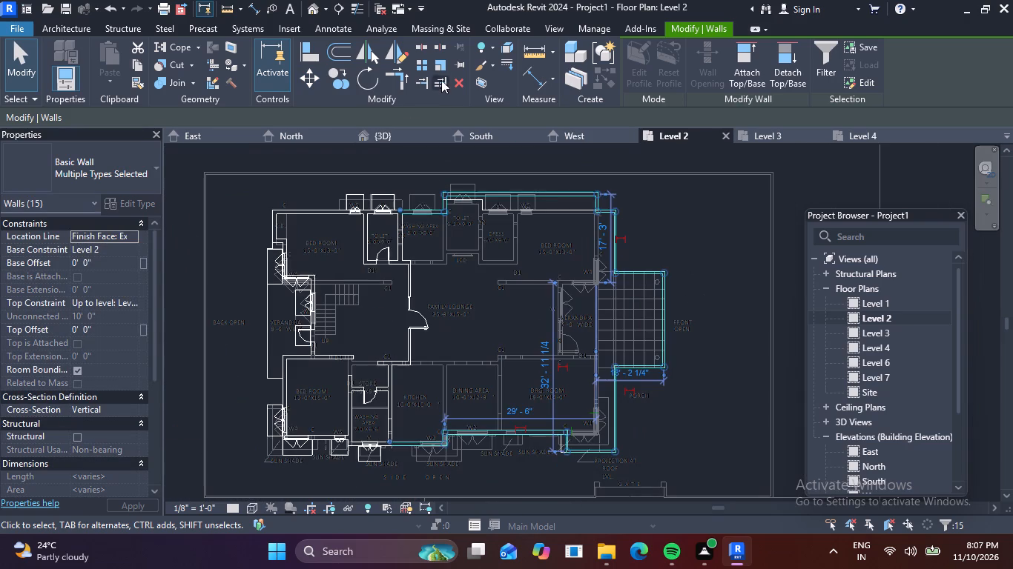
Examine in the 3D view how the moved terrace walls sit on the slab along the north side and porch.
{"action": "left_click", "coordinate": [308, 9]}
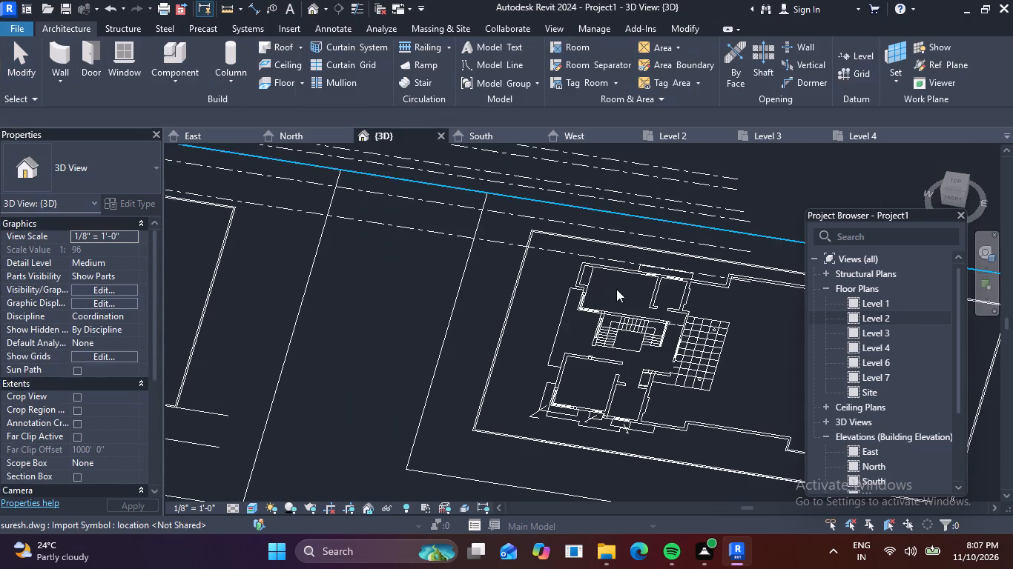
{"action": "scroll", "coordinate": [647, 298], "scroll_direction": "down", "scroll_amount": 4}
{"action": "middle_click_drag", "start_coordinate": [409, 280], "coordinate": [573, 283]}
{"action": "scroll", "coordinate": [455, 258], "scroll_direction": "up", "scroll_amount": 5}
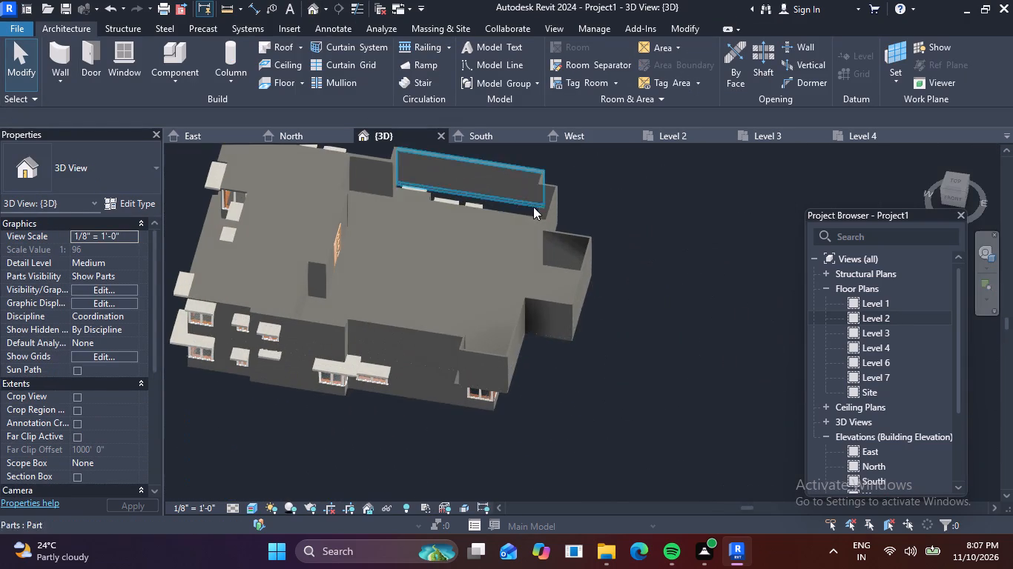
{"action": "middle_click_drag", "start_coordinate": [595, 190], "coordinate": [601, 255]}
{"action": "scroll", "coordinate": [484, 256], "scroll_direction": "up", "scroll_amount": 6}
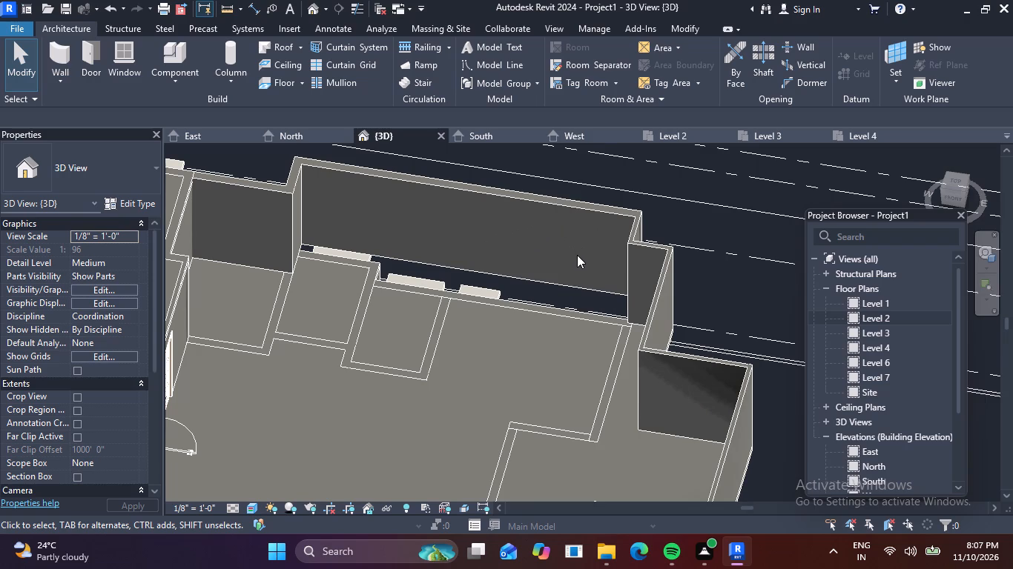
{"action": "scroll", "coordinate": [590, 288], "scroll_direction": "down", "scroll_amount": 7}
{"action": "middle_click_drag", "start_coordinate": [490, 342], "coordinate": [293, 367]}
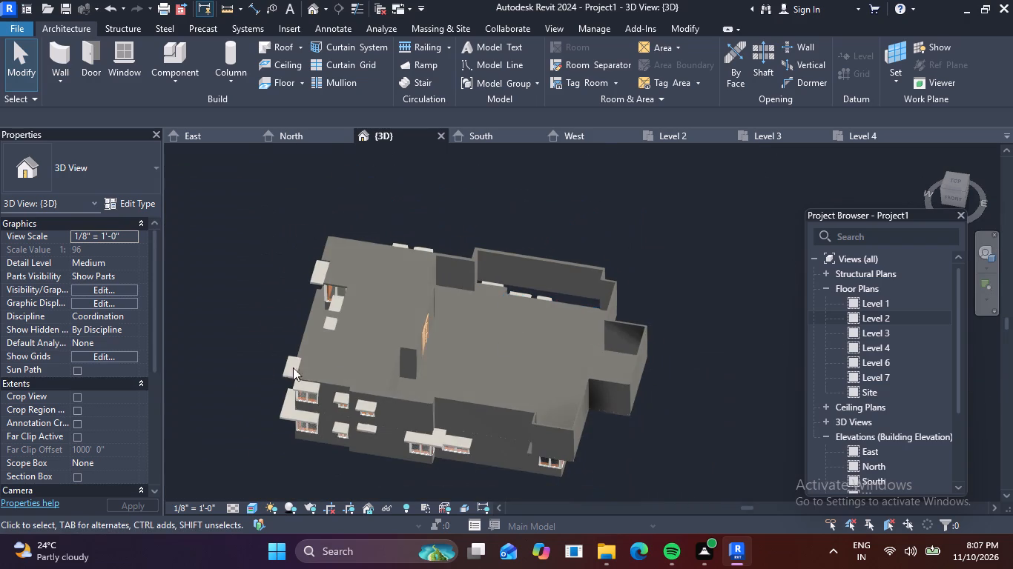
{"action": "middle_click_drag", "start_coordinate": [293, 367], "coordinate": [260, 363]}
{"action": "scroll", "coordinate": [260, 361], "scroll_direction": "up", "scroll_amount": 1}
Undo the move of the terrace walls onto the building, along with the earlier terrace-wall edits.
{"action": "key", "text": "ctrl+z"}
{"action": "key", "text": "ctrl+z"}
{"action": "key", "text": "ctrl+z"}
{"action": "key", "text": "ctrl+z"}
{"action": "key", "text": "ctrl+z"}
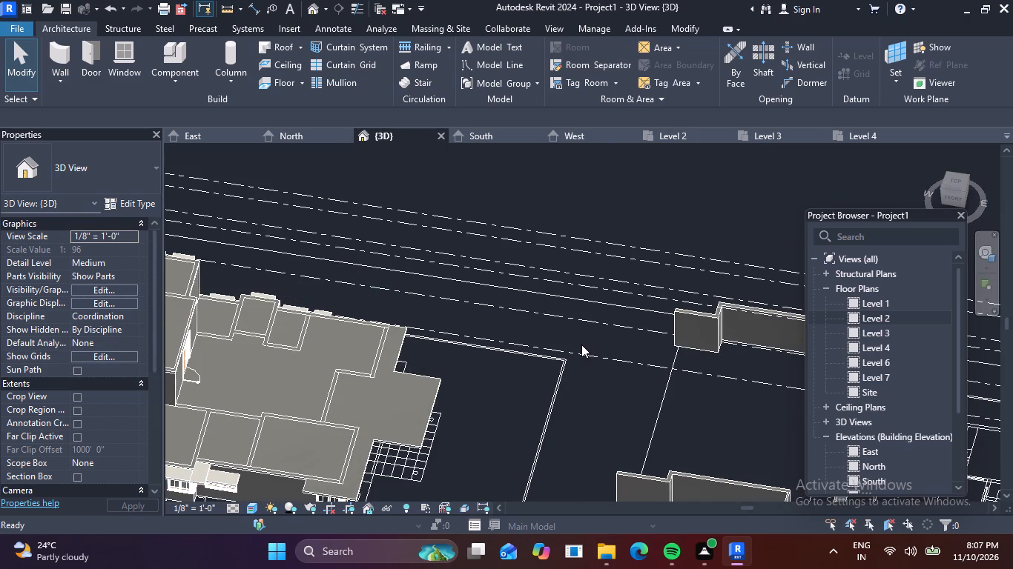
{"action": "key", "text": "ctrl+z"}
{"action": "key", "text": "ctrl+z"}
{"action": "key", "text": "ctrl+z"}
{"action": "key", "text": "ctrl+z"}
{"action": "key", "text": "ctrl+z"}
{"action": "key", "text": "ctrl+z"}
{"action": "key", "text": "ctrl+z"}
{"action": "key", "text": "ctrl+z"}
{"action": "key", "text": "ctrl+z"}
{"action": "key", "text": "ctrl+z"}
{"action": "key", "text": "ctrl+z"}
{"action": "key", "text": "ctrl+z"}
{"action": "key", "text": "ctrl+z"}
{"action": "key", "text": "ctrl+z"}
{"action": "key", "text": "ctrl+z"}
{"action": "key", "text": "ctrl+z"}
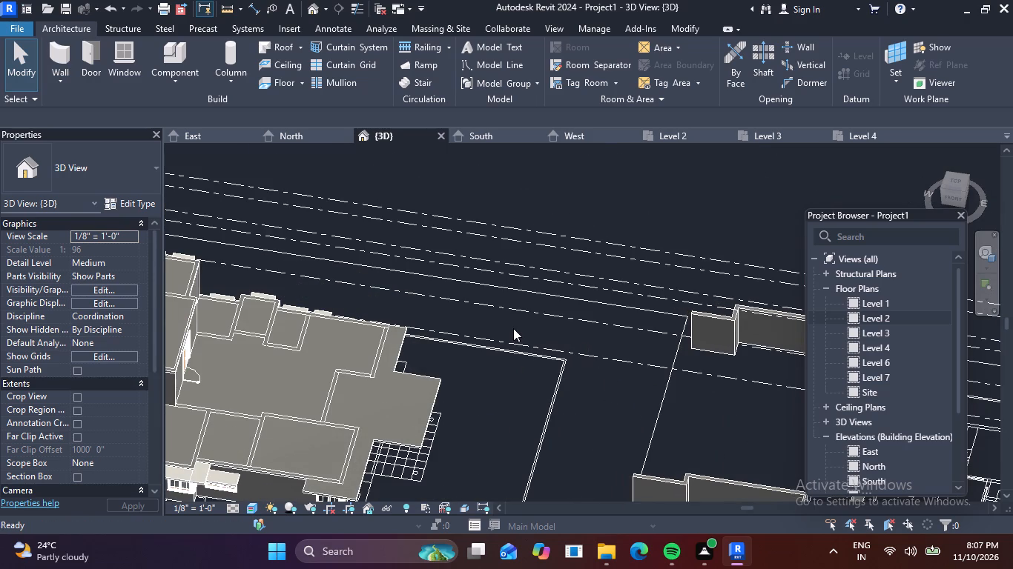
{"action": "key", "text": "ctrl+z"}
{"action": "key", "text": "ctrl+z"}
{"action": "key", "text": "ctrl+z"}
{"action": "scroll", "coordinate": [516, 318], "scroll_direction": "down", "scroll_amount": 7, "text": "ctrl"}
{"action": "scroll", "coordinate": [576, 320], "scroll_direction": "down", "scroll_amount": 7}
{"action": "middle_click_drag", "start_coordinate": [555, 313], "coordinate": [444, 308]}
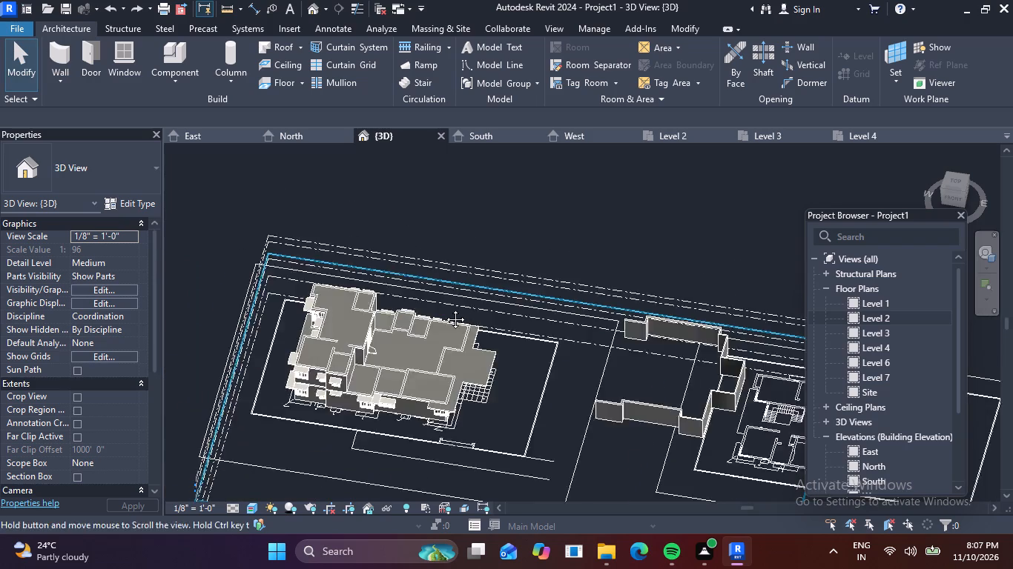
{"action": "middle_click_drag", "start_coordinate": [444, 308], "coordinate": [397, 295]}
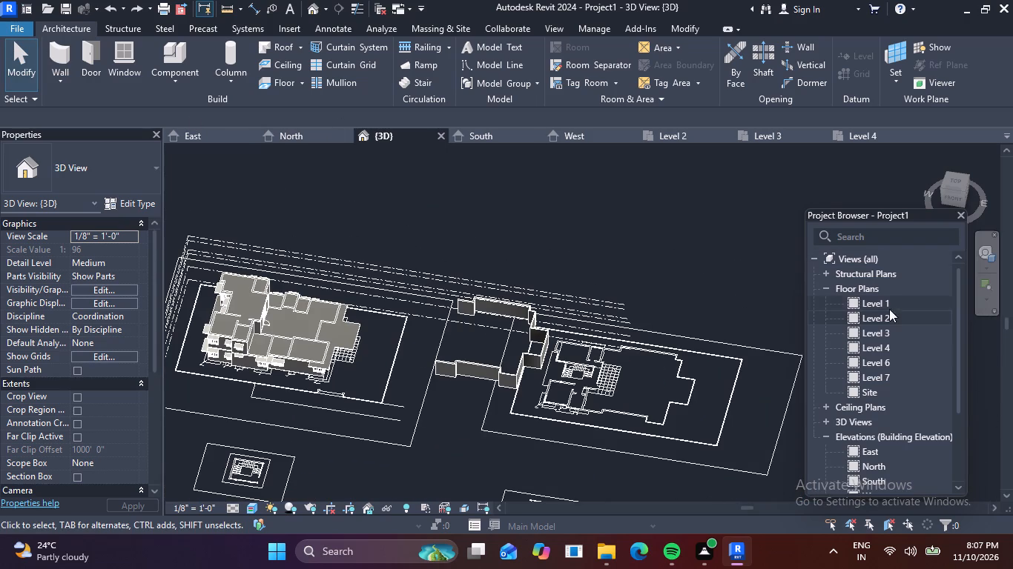
Check the Level 1 floor plan, and return to the Level 2 floor plan with the whole building in view.
{"action": "left_click", "coordinate": [854, 316]}
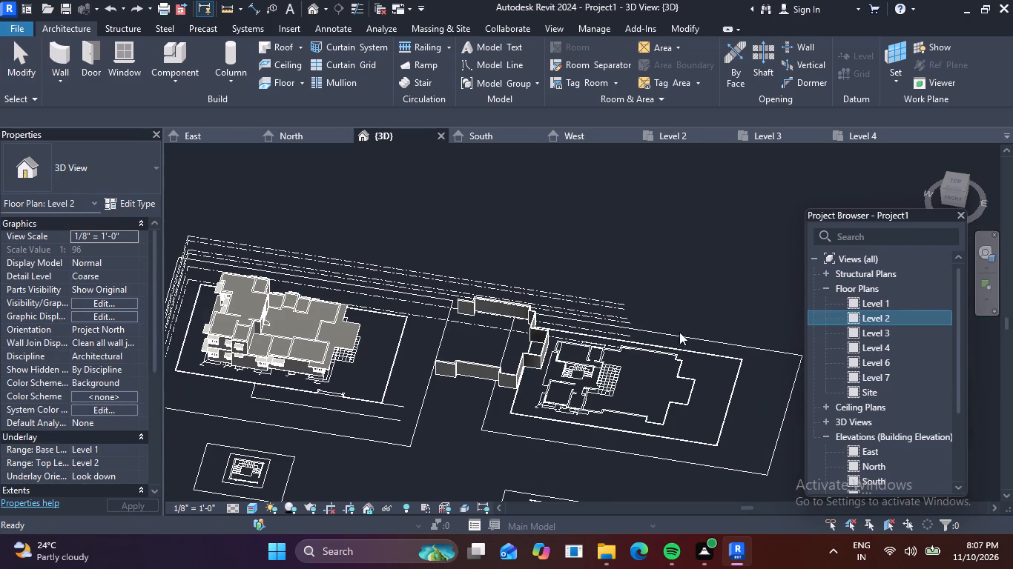
{"action": "scroll", "coordinate": [626, 353], "scroll_direction": "down", "scroll_amount": 3}
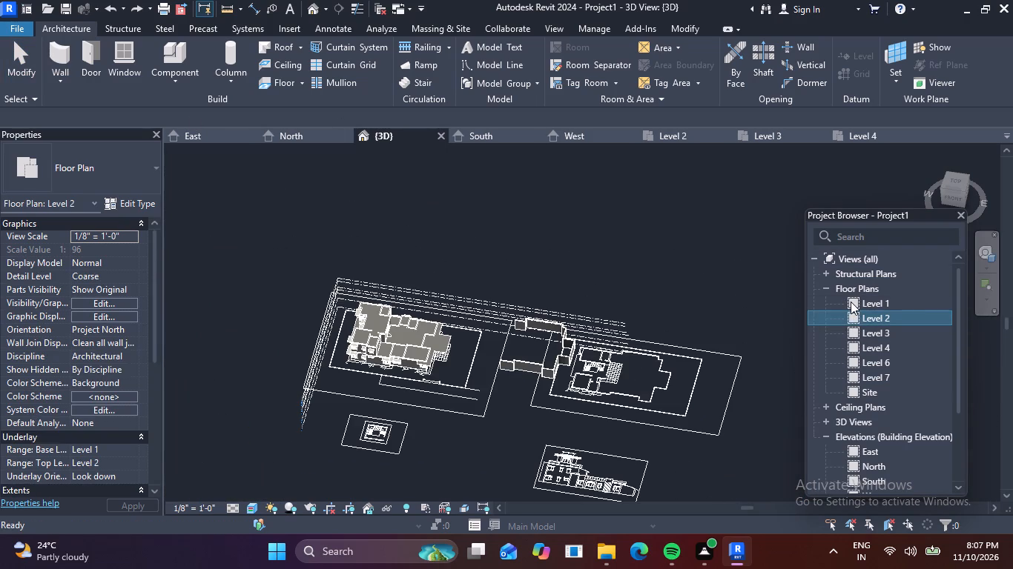
{"action": "left_click", "coordinate": [851, 302]}
{"action": "double_click", "coordinate": [851, 302]}
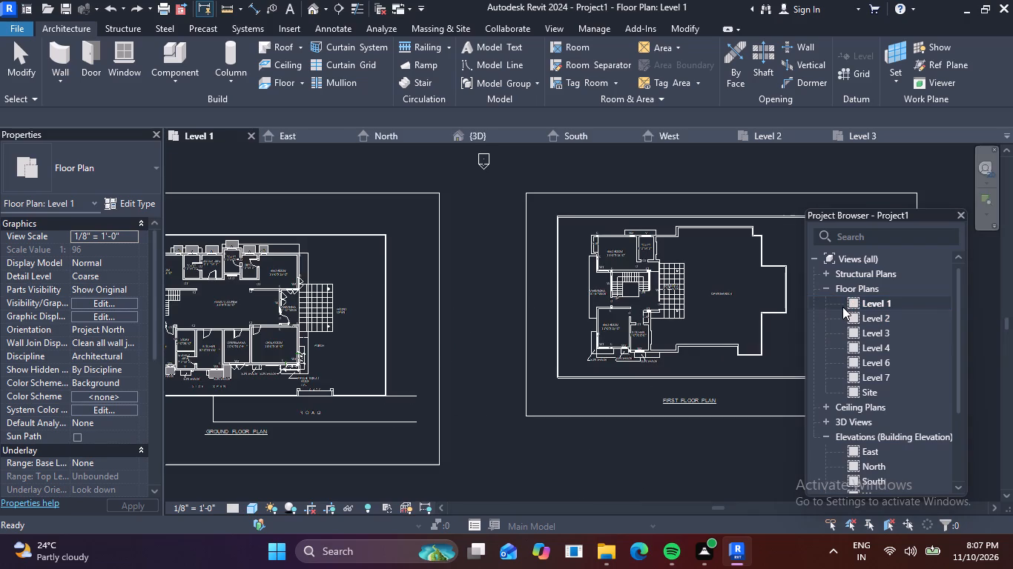
{"action": "scroll", "coordinate": [687, 312], "scroll_direction": "up", "scroll_amount": 2}
{"action": "scroll", "coordinate": [573, 322], "scroll_direction": "down", "scroll_amount": 4}
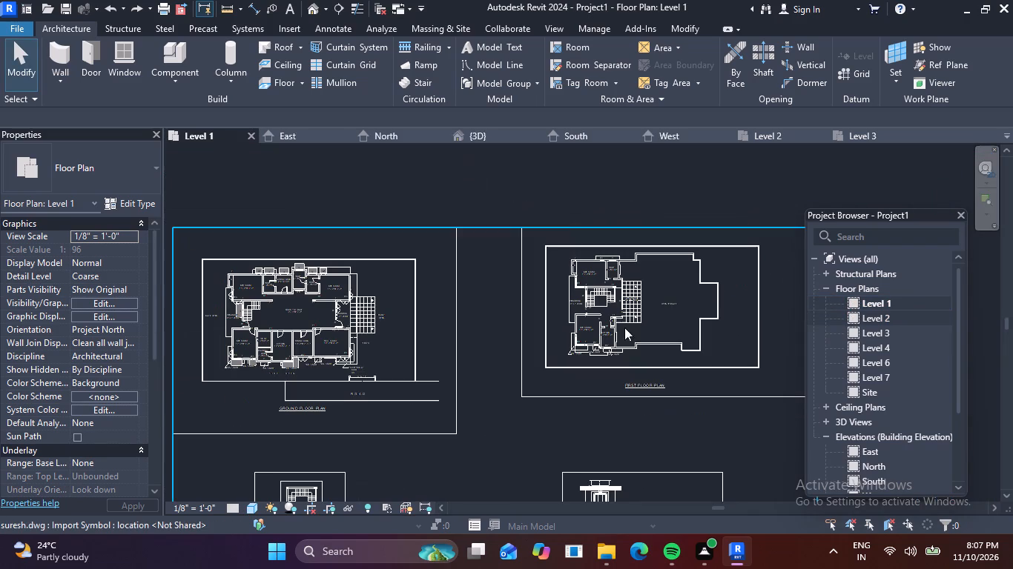
{"action": "double_click", "coordinate": [851, 318]}
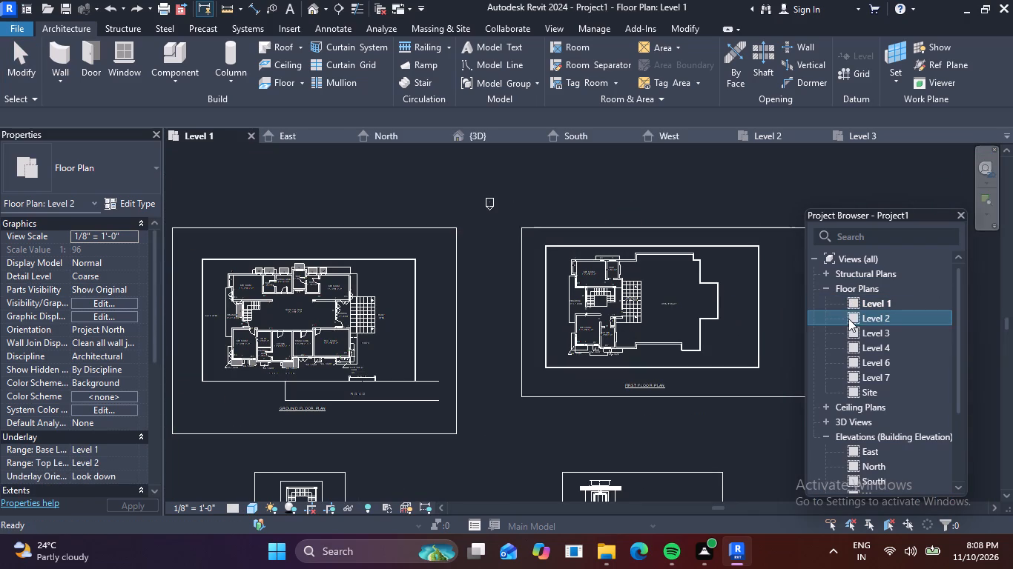
{"action": "double_click", "coordinate": [851, 318]}
{"action": "scroll", "coordinate": [568, 291], "scroll_direction": "down", "scroll_amount": 6}
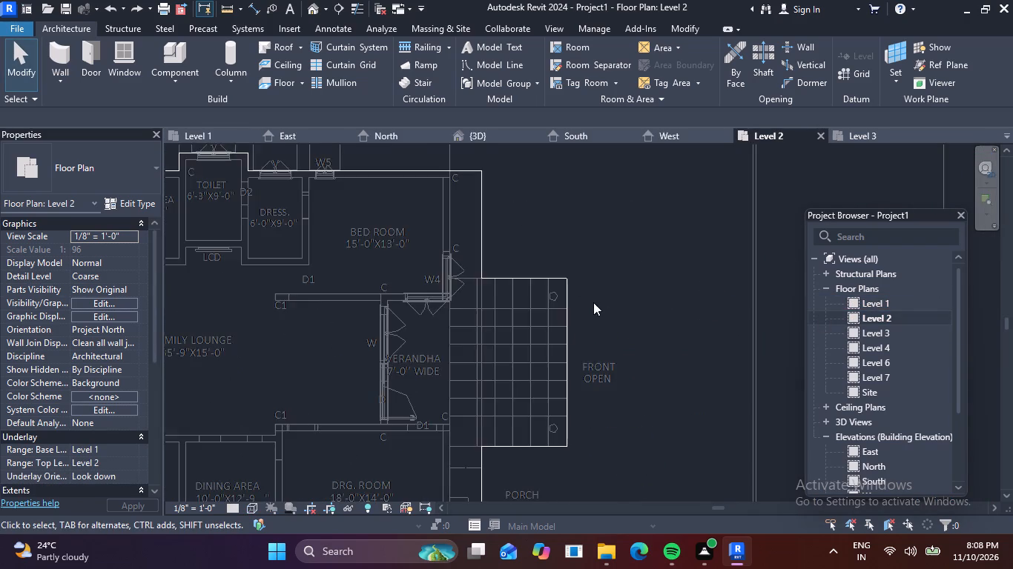
{"action": "scroll", "coordinate": [593, 301], "scroll_direction": "down", "scroll_amount": 6}
{"action": "middle_click_drag", "start_coordinate": [544, 310], "coordinate": [595, 316]}
Undo the repeated small westward moves of the terrace walls, bringing them back toward the first floor plan drawing.
{"action": "key", "text": "ctrl+z"}
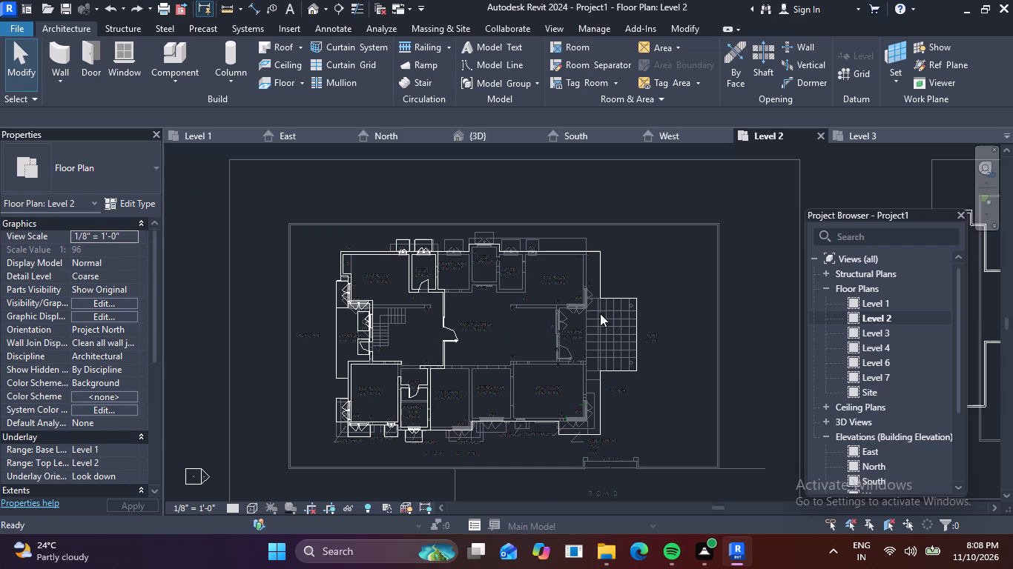
{"action": "key", "text": "ctrl+z"}
{"action": "scroll", "coordinate": [391, 321], "scroll_direction": "down", "scroll_amount": 4}
{"action": "middle_click_drag", "start_coordinate": [529, 325], "coordinate": [694, 307]}
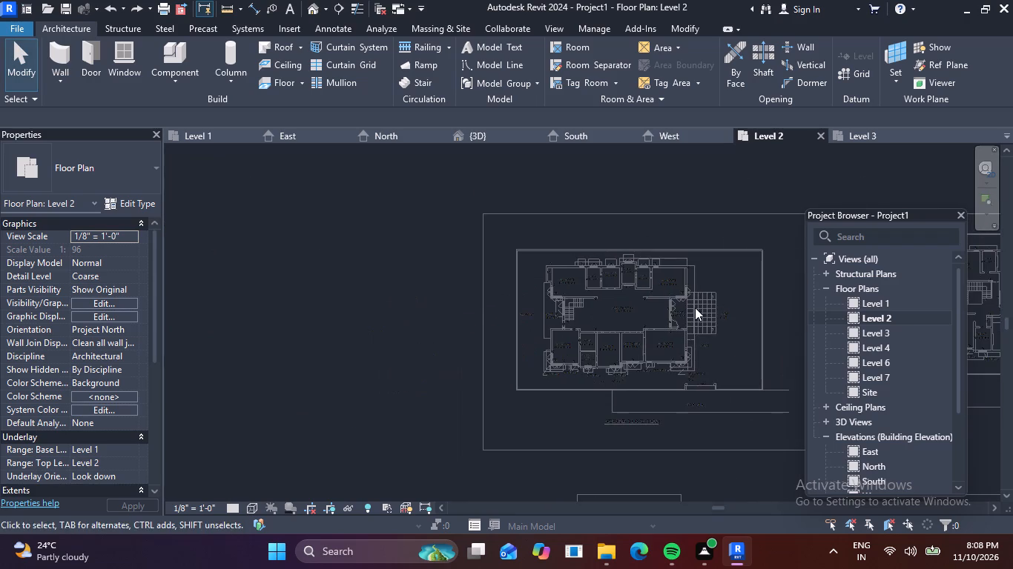
{"action": "middle_click_drag", "start_coordinate": [690, 307], "coordinate": [448, 307]}
{"action": "key", "text": "ctrl+z"}
{"action": "key", "text": "ctrl+z"}
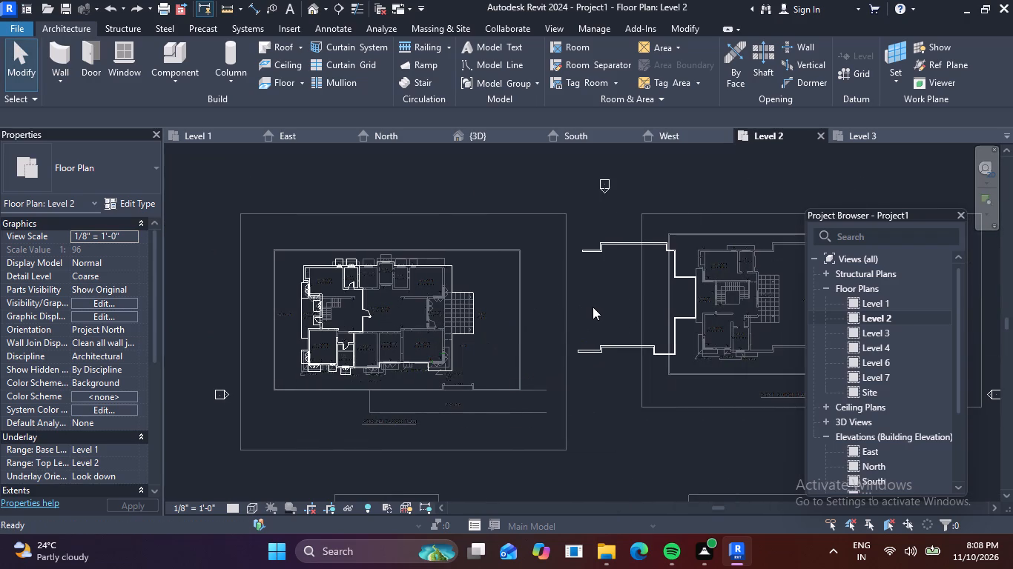
{"action": "key", "text": "ctrl+z"}
{"action": "key", "text": "ctrl+z"}
{"action": "key", "text": "ctrl+z"}
{"action": "key", "text": "ctrl+z"}
{"action": "key", "text": "ctrl+z"}
{"action": "key", "text": "ctrl+z"}
{"action": "key", "text": "ctrl+z"}
{"action": "key", "text": "ctrl+z"}
{"action": "key", "text": "ctrl+z"}
{"action": "key", "text": "ctrl+z"}
{"action": "key", "text": "ctrl+z"}
{"action": "key", "text": "ctrl+z"}
{"action": "key", "text": "ctrl+z"}
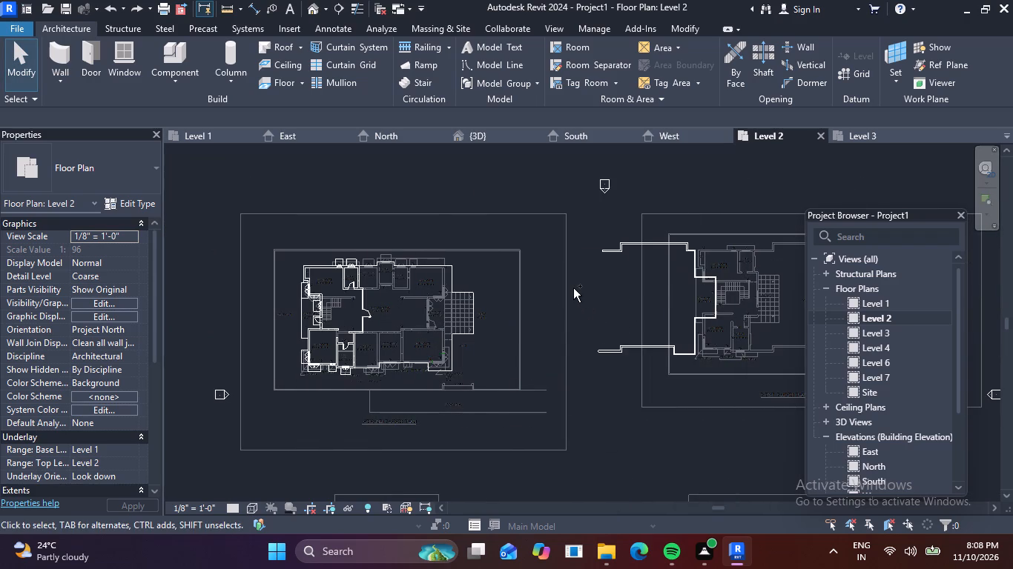
{"action": "key", "text": "ctrl+z"}
{"action": "key", "text": "ctrl+z"}
{"action": "key", "text": "ctrl+z"}
{"action": "key", "text": "ctrl+z"}
{"action": "left_click", "coordinate": [547, 331], "text": "ctrl"}
{"action": "key", "text": "ctrl+z"}
{"action": "key", "text": "ctrl+z"}
{"action": "left_click_drag", "start_coordinate": [547, 331], "coordinate": [630, 208], "text": "ctrl"}
{"action": "key", "text": "ctrl+z"}
{"action": "key", "text": "ctrl+z"}
{"action": "key", "text": "ctrl+z"}
{"action": "key", "text": "ctrl+z"}
{"action": "key", "text": "ctrl+z"}
{"action": "key", "text": "ctrl+z"}
{"action": "left_click", "coordinate": [630, 208], "text": "ctrl"}
{"action": "key", "text": "ctrl+z"}
{"action": "left_click", "coordinate": [630, 208], "text": "ctrl"}
{"action": "key", "text": "ctrl+z"}
{"action": "right_click", "coordinate": [630, 208], "text": "ctrl"}
{"action": "key", "text": "ctrl+z"}
{"action": "key", "text": "ctrl+z"}
{"action": "key", "text": "ctrl+z"}
{"action": "key", "text": "ctrl+z"}
{"action": "key", "text": "ctrl+z"}
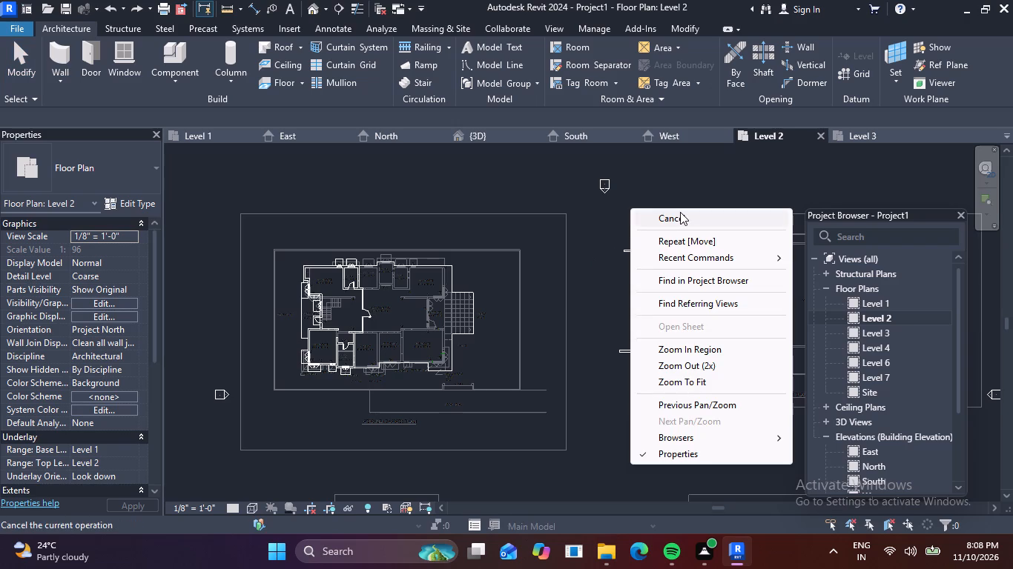
{"action": "scroll", "coordinate": [597, 138], "scroll_direction": "down", "scroll_amount": 3}
{"action": "middle_click_drag", "start_coordinate": [558, 227], "coordinate": [462, 241]}
{"action": "key", "text": "Escape"}
{"action": "middle_click_drag", "start_coordinate": [512, 264], "coordinate": [267, 260]}
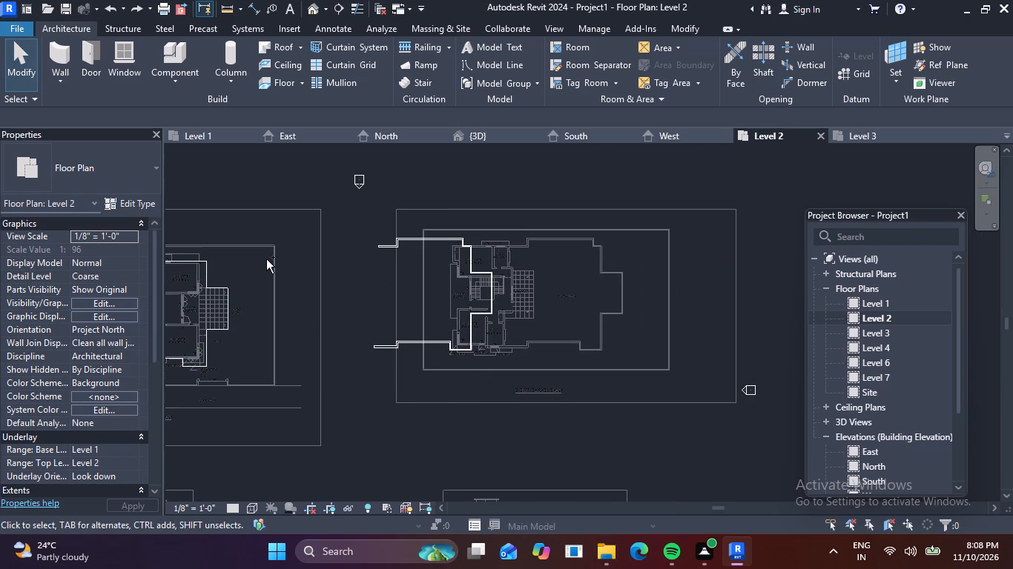
{"action": "key", "text": "ctrl+z"}
{"action": "key", "text": "ctrl+z"}
{"action": "key", "text": "ctrl+z"}
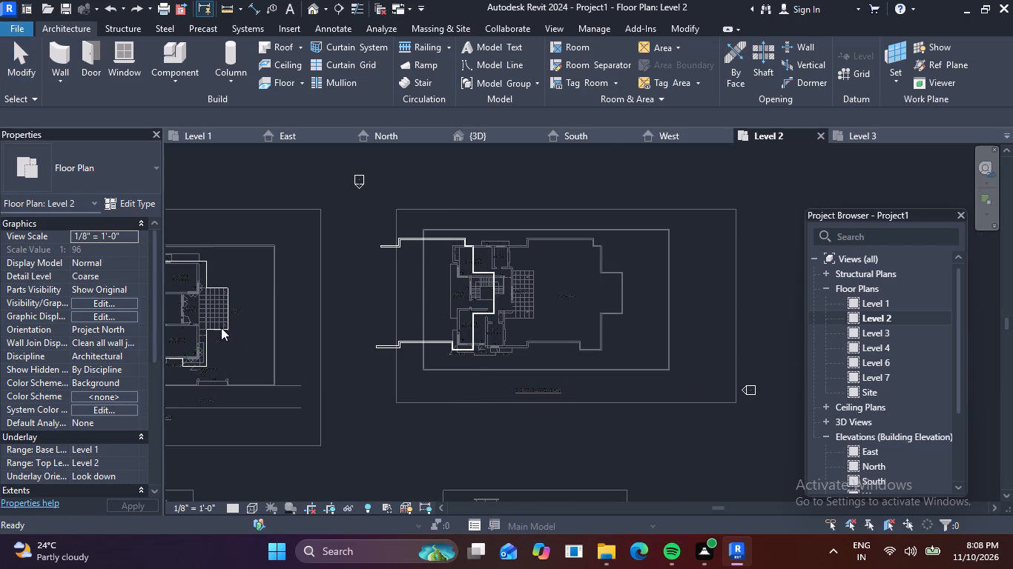
{"action": "scroll", "coordinate": [221, 327], "scroll_direction": "down", "scroll_amount": 1, "text": "ctrl"}
{"action": "key", "text": "ctrl+z"}
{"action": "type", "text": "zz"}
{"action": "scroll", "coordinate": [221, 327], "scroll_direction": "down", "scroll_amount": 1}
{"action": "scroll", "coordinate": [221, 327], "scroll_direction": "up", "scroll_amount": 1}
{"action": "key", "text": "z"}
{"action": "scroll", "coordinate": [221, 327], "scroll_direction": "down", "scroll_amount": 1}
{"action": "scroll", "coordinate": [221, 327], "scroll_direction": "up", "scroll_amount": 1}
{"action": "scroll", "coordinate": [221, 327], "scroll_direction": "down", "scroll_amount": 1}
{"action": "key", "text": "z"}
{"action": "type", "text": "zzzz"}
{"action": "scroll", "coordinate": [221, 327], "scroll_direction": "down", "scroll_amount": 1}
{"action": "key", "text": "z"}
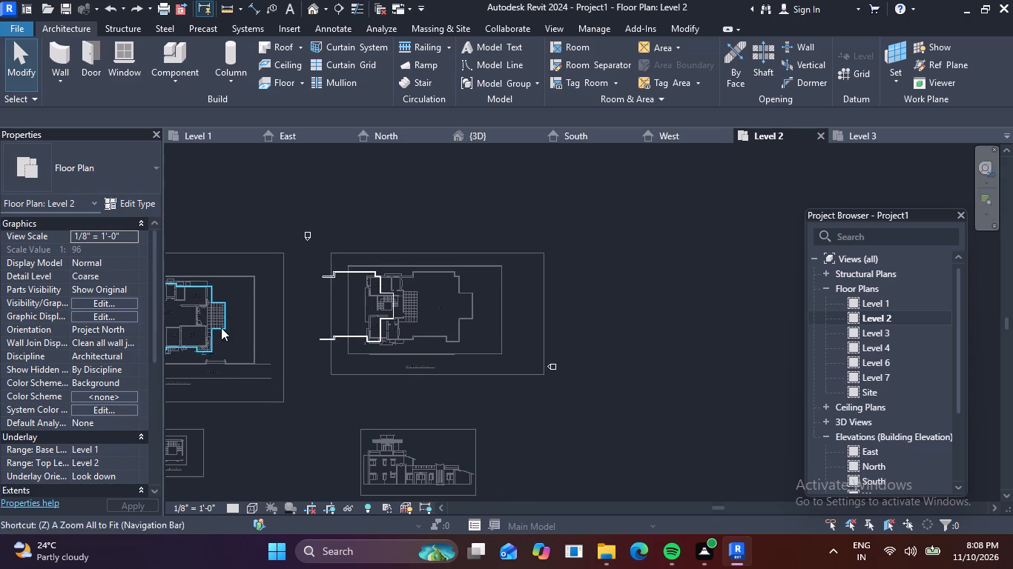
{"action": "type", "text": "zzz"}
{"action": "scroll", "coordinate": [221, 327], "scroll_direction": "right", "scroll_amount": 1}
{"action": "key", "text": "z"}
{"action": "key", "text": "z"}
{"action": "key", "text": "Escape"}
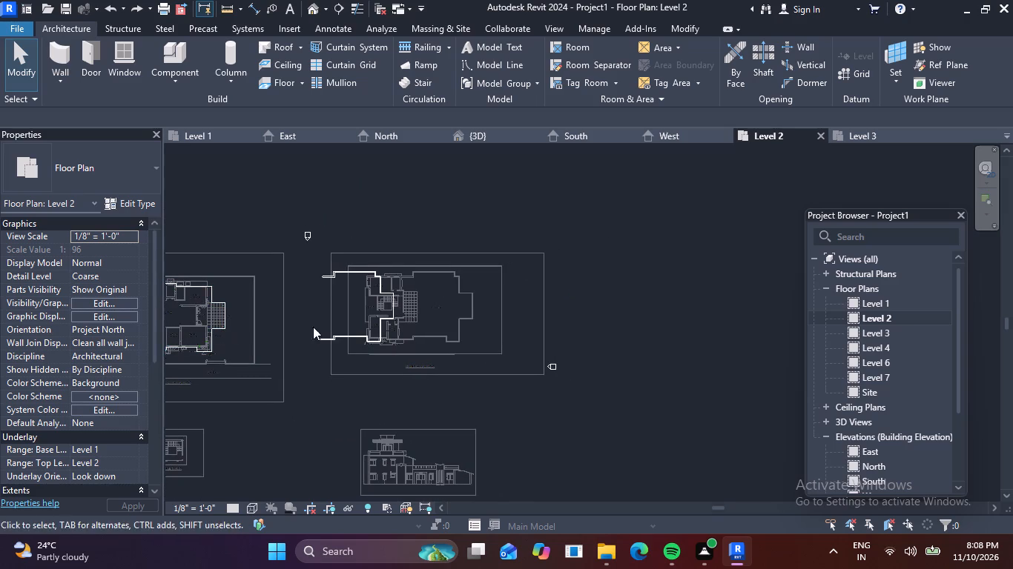
Undo the remaining westward moves of the terrace walls and the last wall edits at the step near their northeast corner.
{"action": "scroll", "coordinate": [380, 322], "scroll_direction": "up", "scroll_amount": 4}
{"action": "scroll", "coordinate": [490, 330], "scroll_direction": "up", "scroll_amount": 3}
{"action": "middle_click_drag", "start_coordinate": [514, 337], "coordinate": [573, 359]}
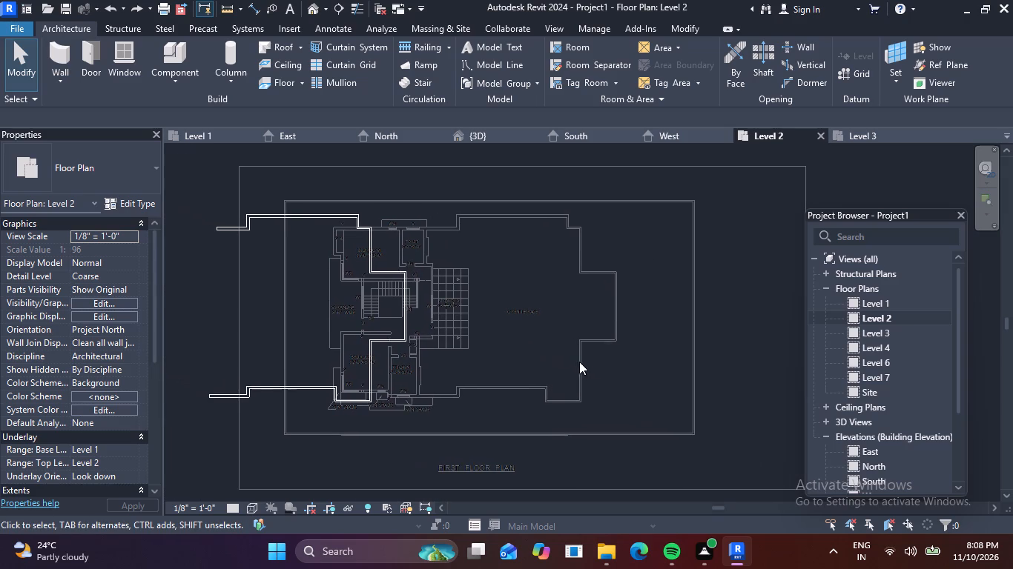
{"action": "key", "text": "ctrl+z"}
{"action": "key", "text": "ctrl+z"}
{"action": "key", "text": "ctrl+z"}
{"action": "key", "text": "ctrl+z"}
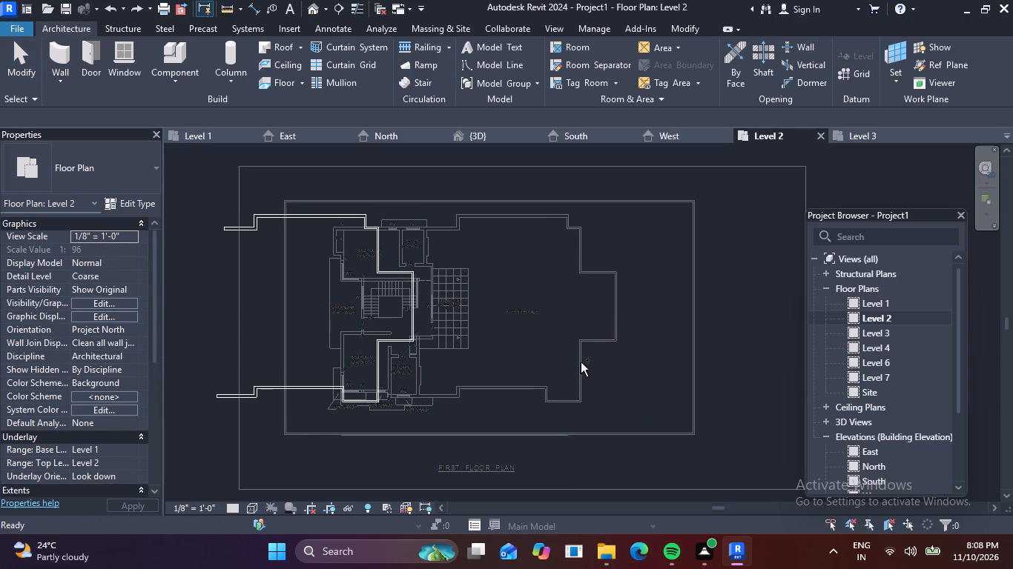
{"action": "key", "text": "ctrl+z"}
{"action": "key", "text": "ctrl+z"}
{"action": "key", "text": "ctrl+z"}
{"action": "key", "text": "ctrl+z"}
{"action": "key", "text": "ctrl+z"}
{"action": "key", "text": "ctrl+z"}
{"action": "key", "text": "ctrl+z"}
{"action": "key", "text": "ctrl+z"}
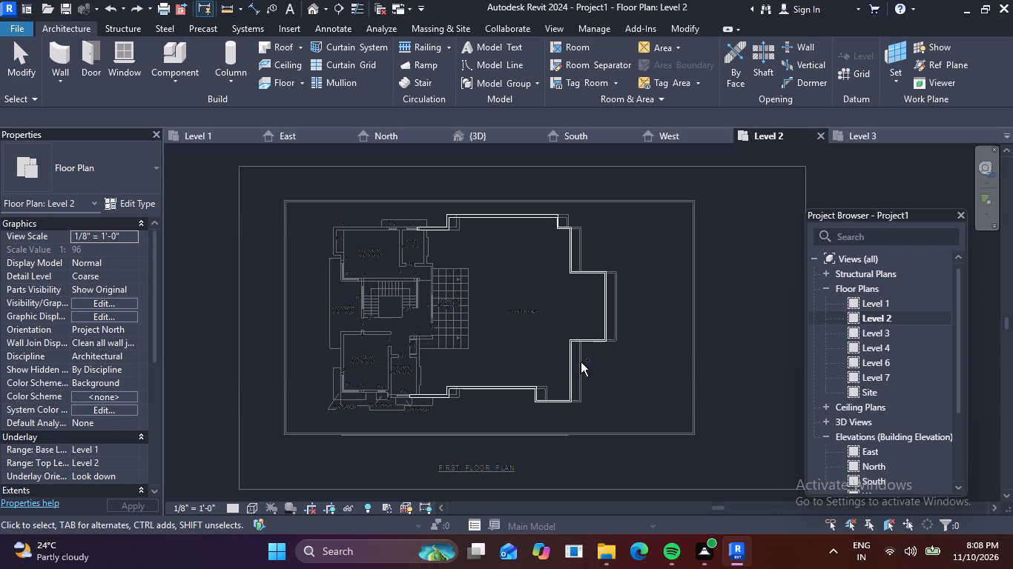
{"action": "key", "text": "ctrl+z"}
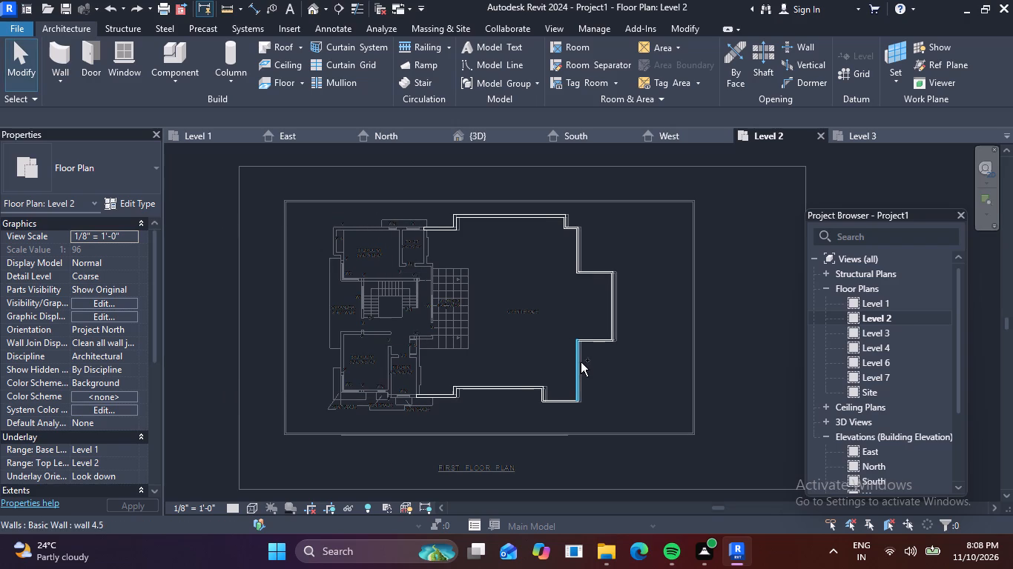
{"action": "key", "text": "ctrl+z"}
{"action": "key", "text": "ctrl+z"}
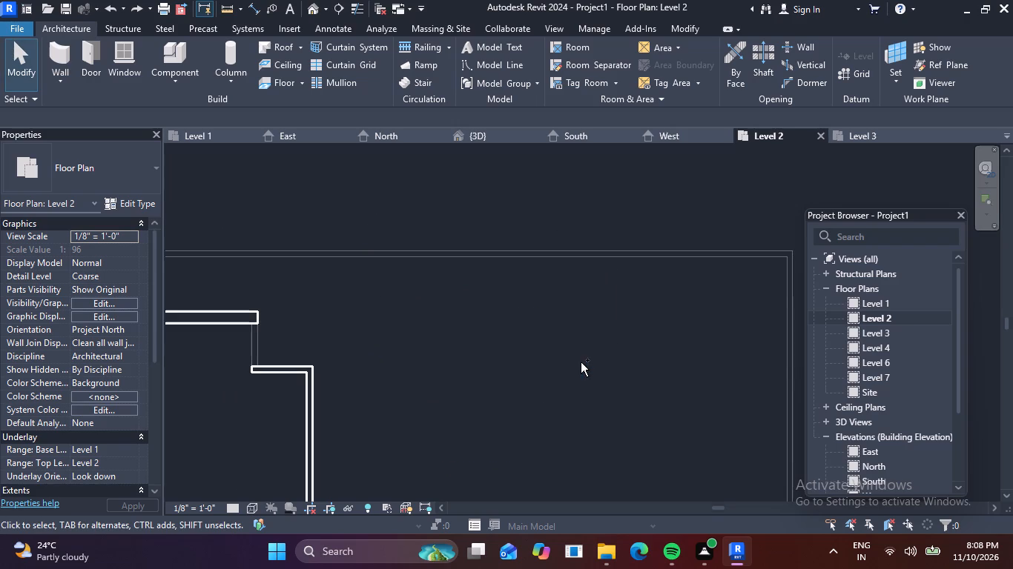
Compare the terrace walls on the first floor plan with the slab outline and rooms of the building on Level 2.
{"action": "scroll", "coordinate": [228, 385], "scroll_direction": "down", "scroll_amount": 2}
{"action": "middle_click_drag", "start_coordinate": [505, 383], "coordinate": [840, 335]}
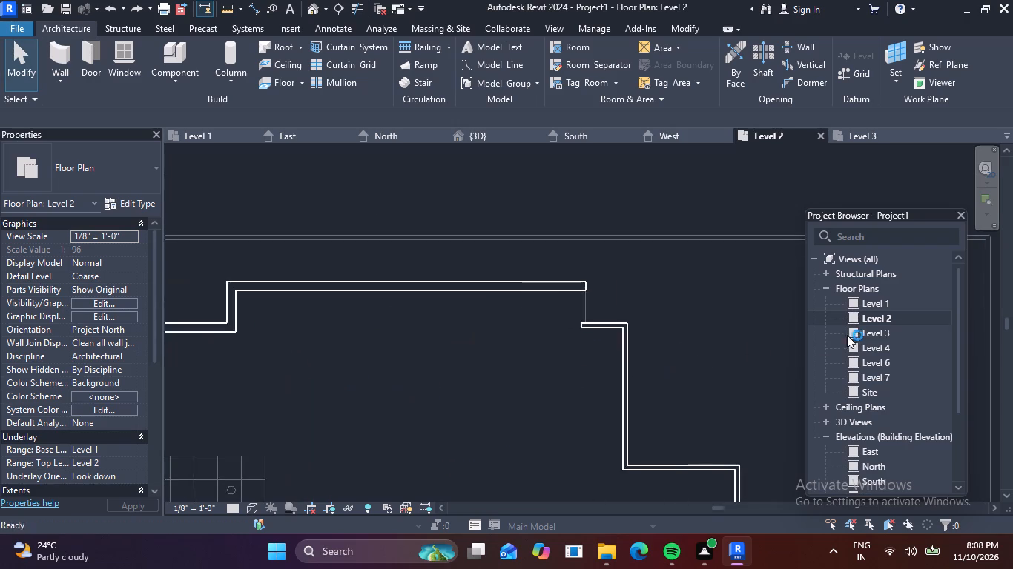
{"action": "scroll", "coordinate": [575, 357], "scroll_direction": "down", "scroll_amount": 5}
{"action": "middle_click_drag", "start_coordinate": [550, 373], "coordinate": [579, 360]}
{"action": "scroll", "coordinate": [531, 327], "scroll_direction": "up", "scroll_amount": 3}
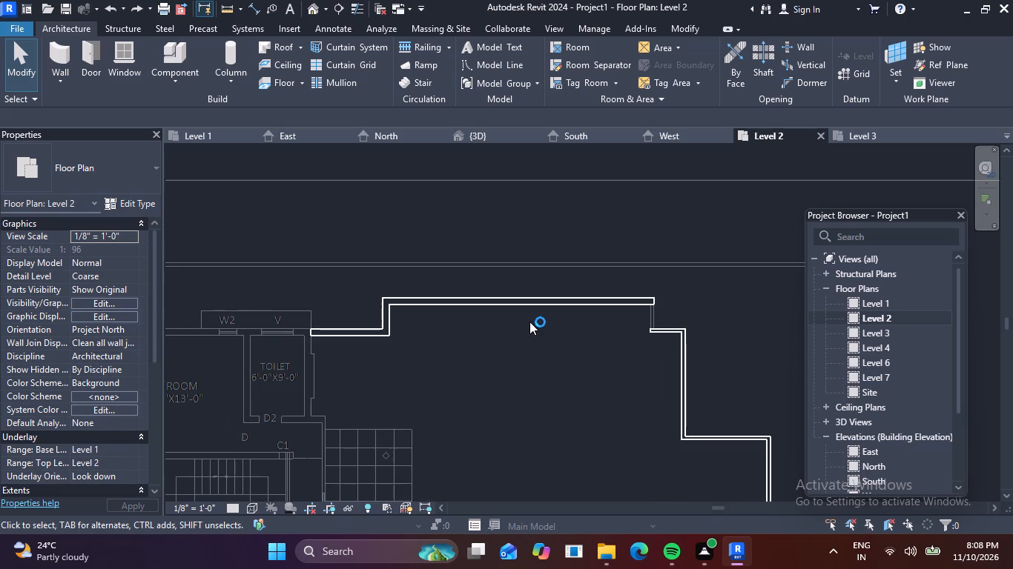
{"action": "scroll", "coordinate": [464, 344], "scroll_direction": "down", "scroll_amount": 2}
{"action": "middle_click_drag", "start_coordinate": [536, 350], "coordinate": [469, 327]}
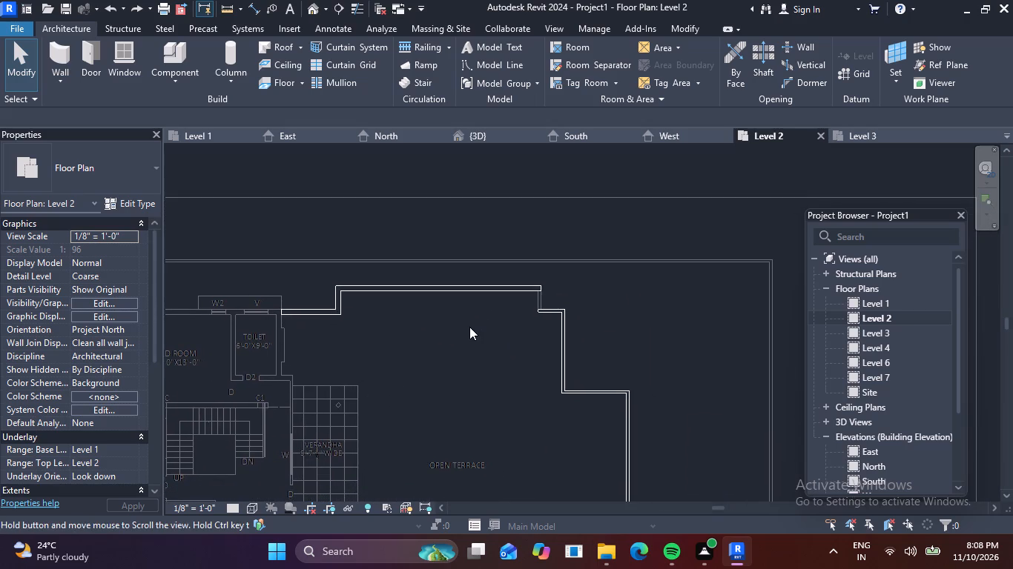
{"action": "scroll", "coordinate": [449, 333], "scroll_direction": "down", "scroll_amount": 9}
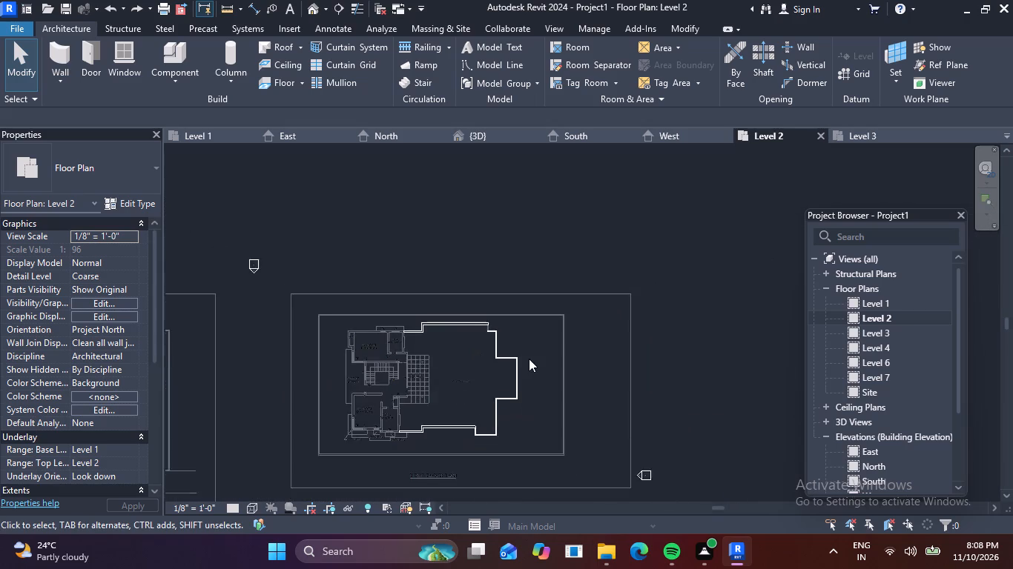
{"action": "scroll", "coordinate": [467, 362], "scroll_direction": "down", "scroll_amount": 1}
{"action": "middle_click_drag", "start_coordinate": [610, 365], "coordinate": [717, 367]}
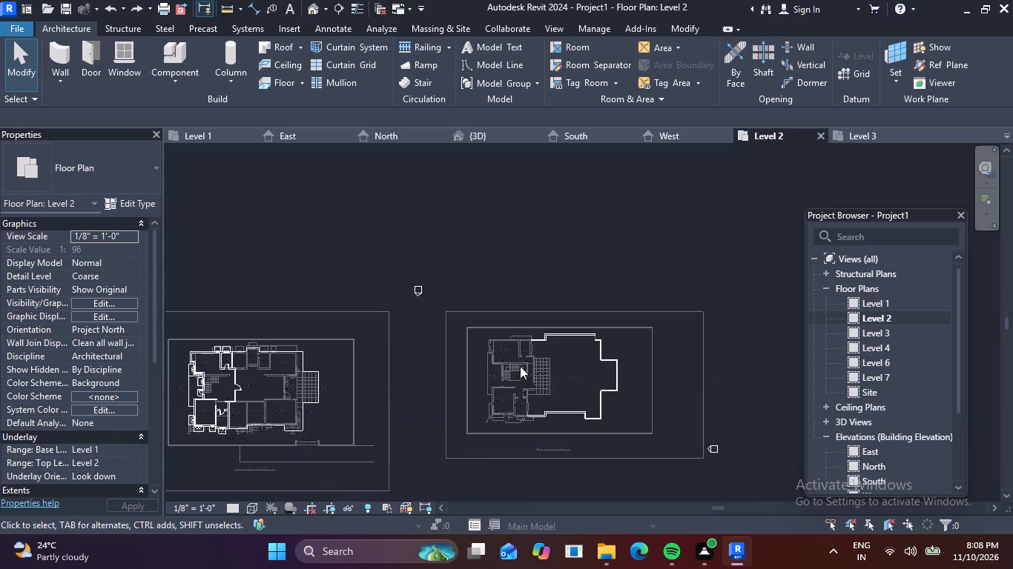
{"action": "scroll", "coordinate": [260, 359], "scroll_direction": "up", "scroll_amount": 6}
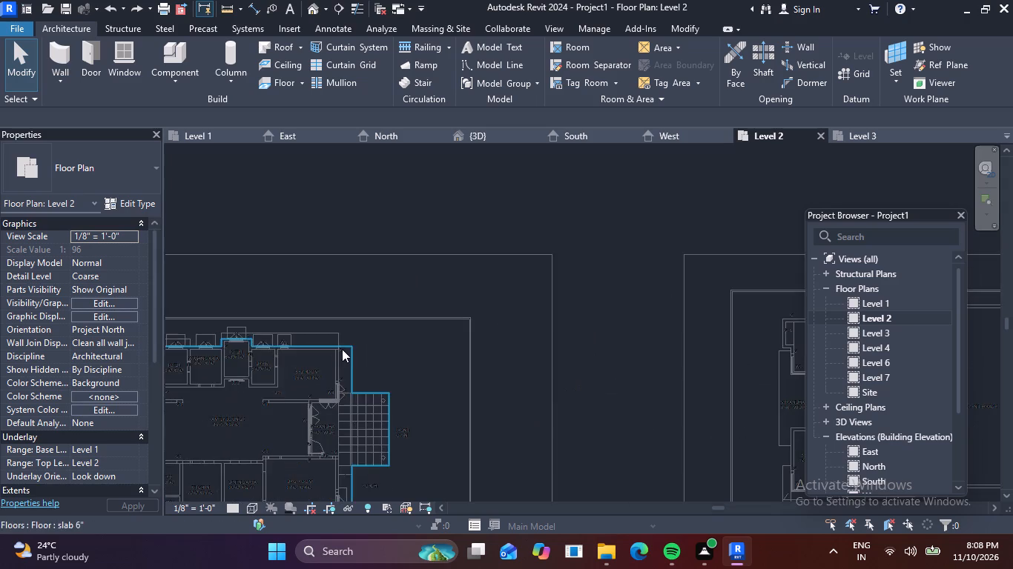
{"action": "scroll", "coordinate": [337, 357], "scroll_direction": "up", "scroll_amount": 5}
{"action": "middle_click_drag", "start_coordinate": [394, 358], "coordinate": [570, 322]}
{"action": "scroll", "coordinate": [460, 350], "scroll_direction": "up", "scroll_amount": 1}
{"action": "scroll", "coordinate": [572, 322], "scroll_direction": "down", "scroll_amount": 8}
{"action": "middle_click_drag", "start_coordinate": [570, 356], "coordinate": [343, 373]}
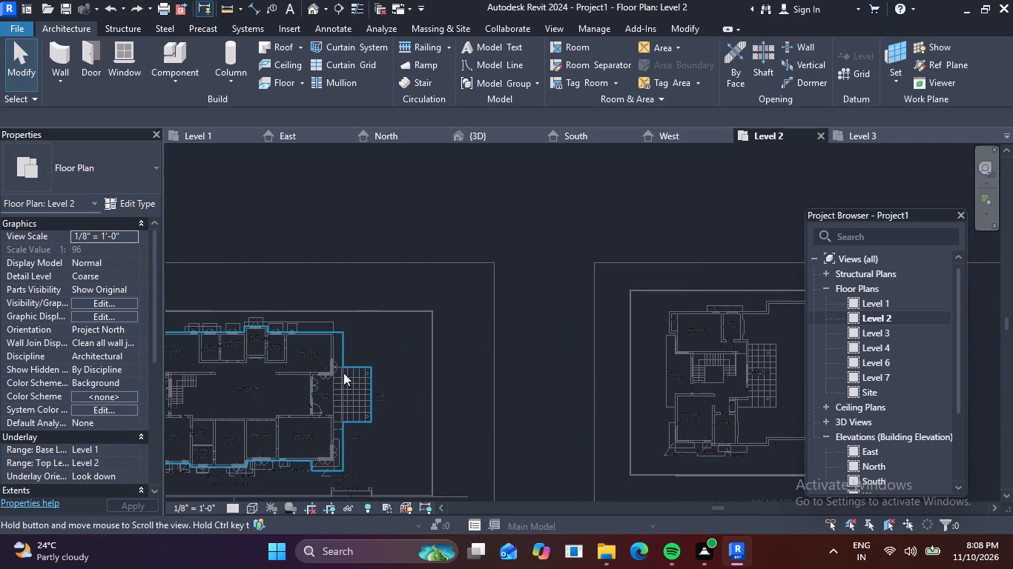
{"action": "middle_click_drag", "start_coordinate": [556, 350], "coordinate": [285, 379]}
{"action": "scroll", "coordinate": [622, 362], "scroll_direction": "up", "scroll_amount": 3}
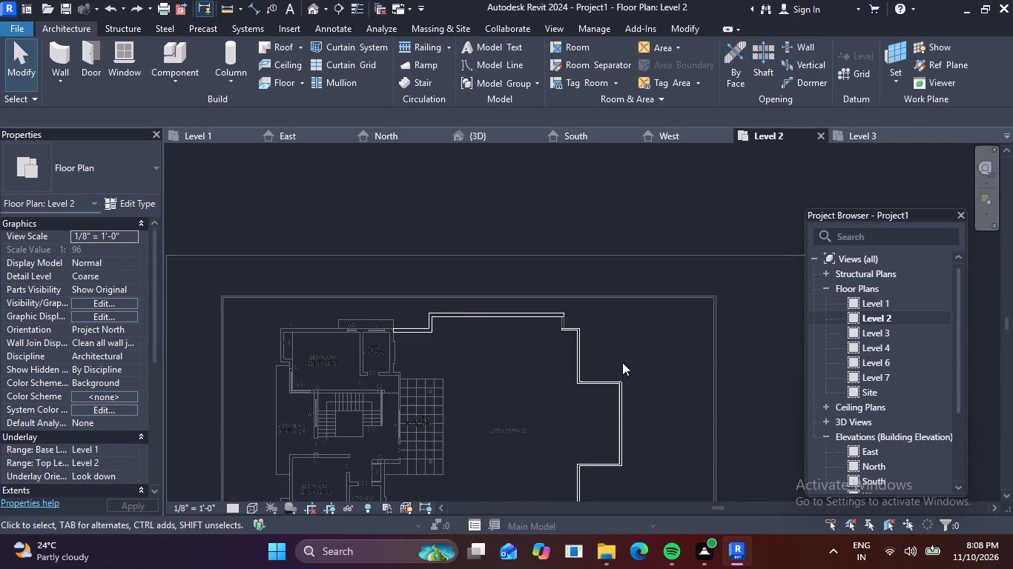
{"action": "scroll", "coordinate": [556, 364], "scroll_direction": "down", "scroll_amount": 5}
{"action": "middle_click_drag", "start_coordinate": [369, 380], "coordinate": [624, 379]}
{"action": "middle_click_drag", "start_coordinate": [286, 362], "coordinate": [320, 310]}
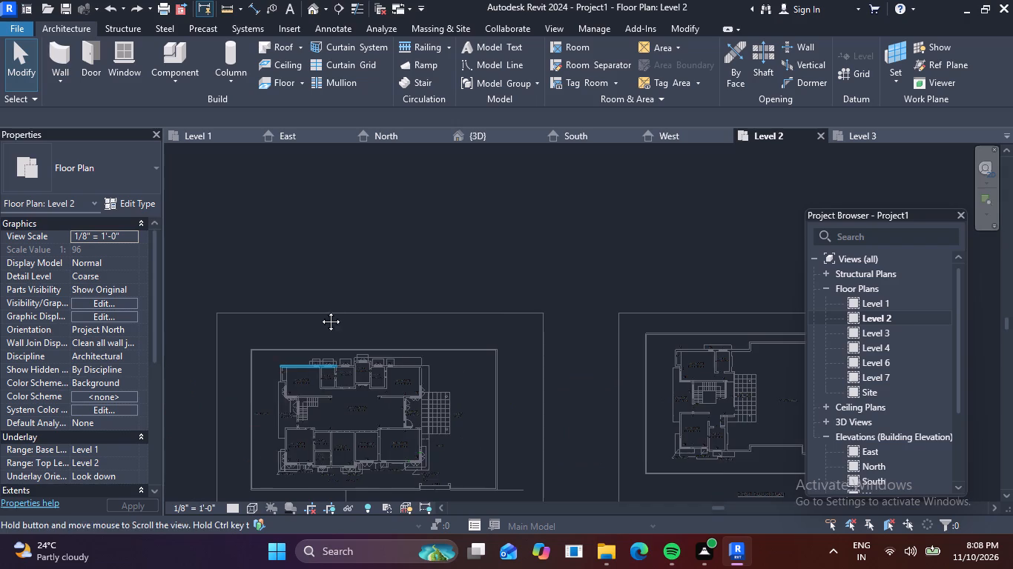
{"action": "middle_click_drag", "start_coordinate": [320, 310], "coordinate": [322, 307]}
{"action": "scroll", "coordinate": [366, 339], "scroll_direction": "up", "scroll_amount": 5}
{"action": "scroll", "coordinate": [429, 310], "scroll_direction": "up", "scroll_amount": 3}
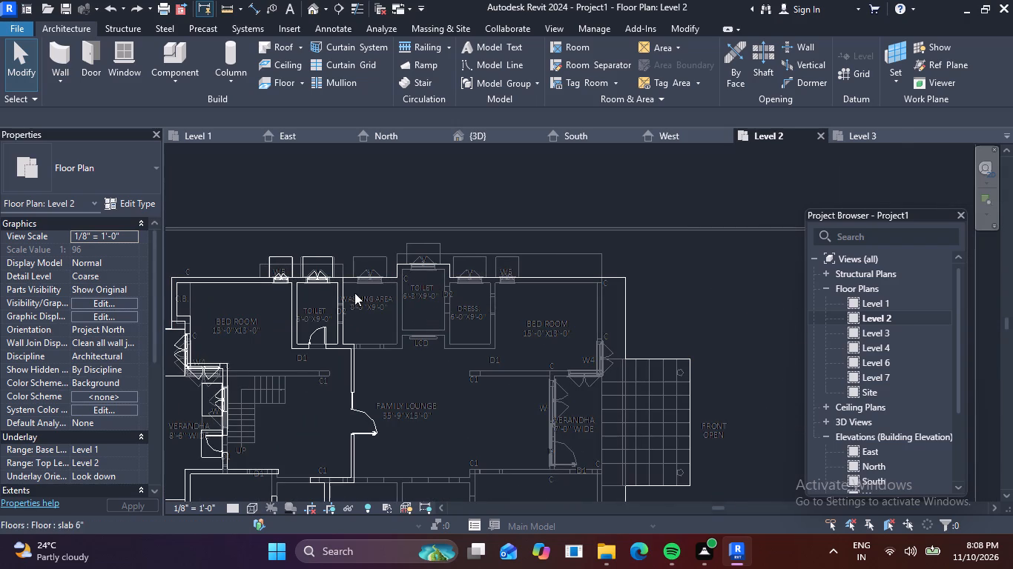
Open the Level 3 floor plan.
{"action": "left_click", "coordinate": [90, 63]}
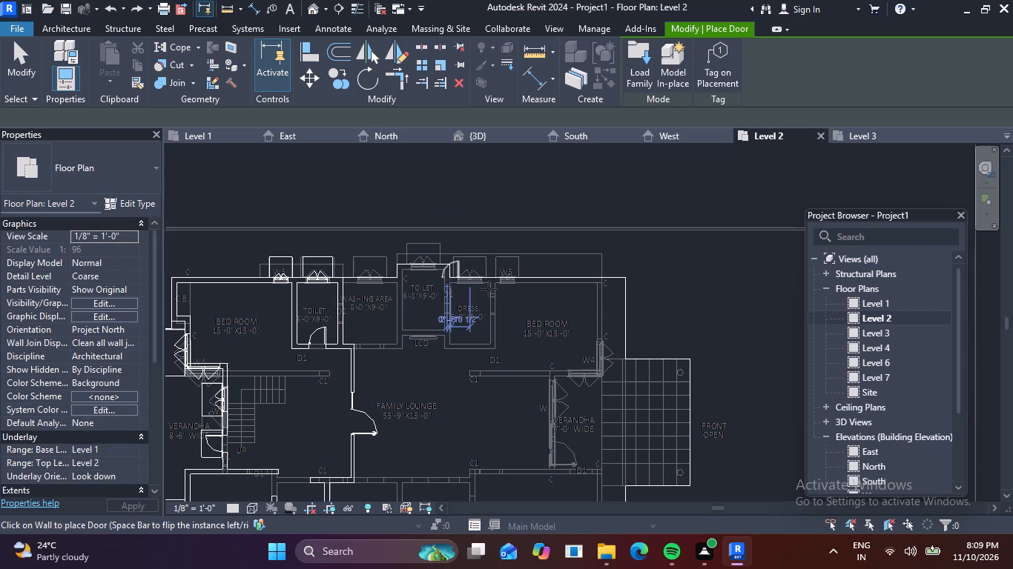
{"action": "middle_click_drag", "start_coordinate": [359, 333], "coordinate": [336, 259]}
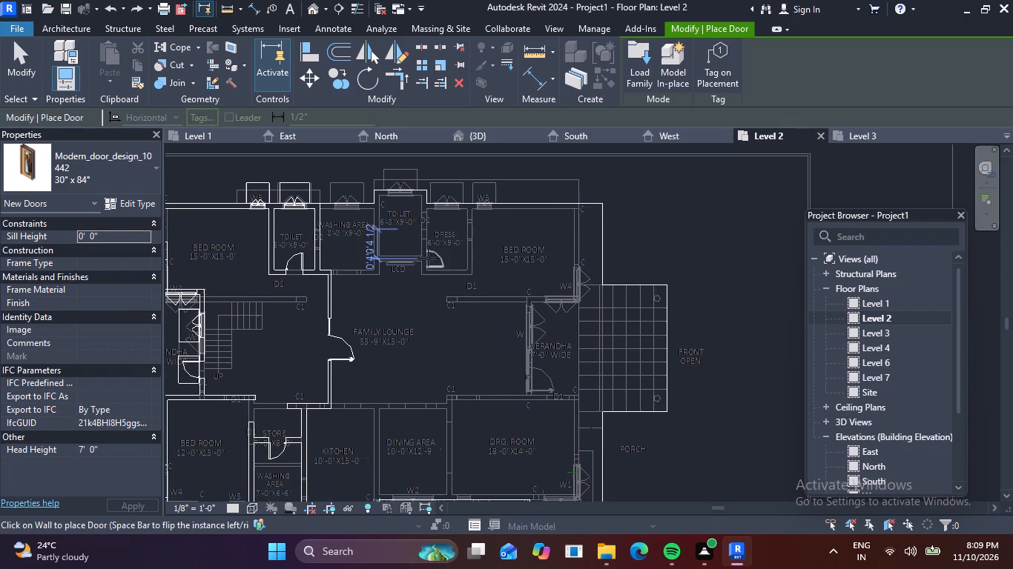
{"action": "left_click", "coordinate": [856, 332]}
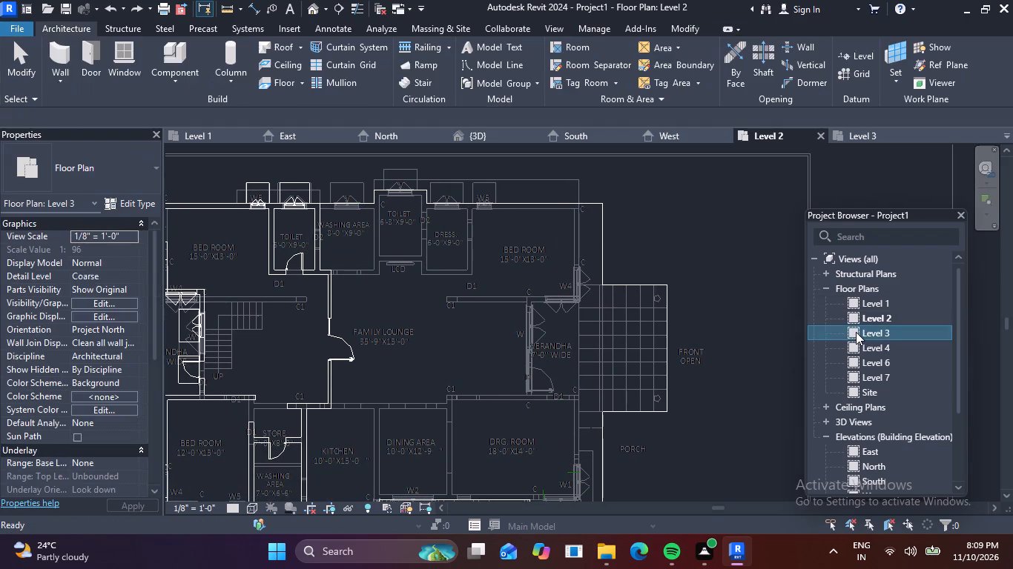
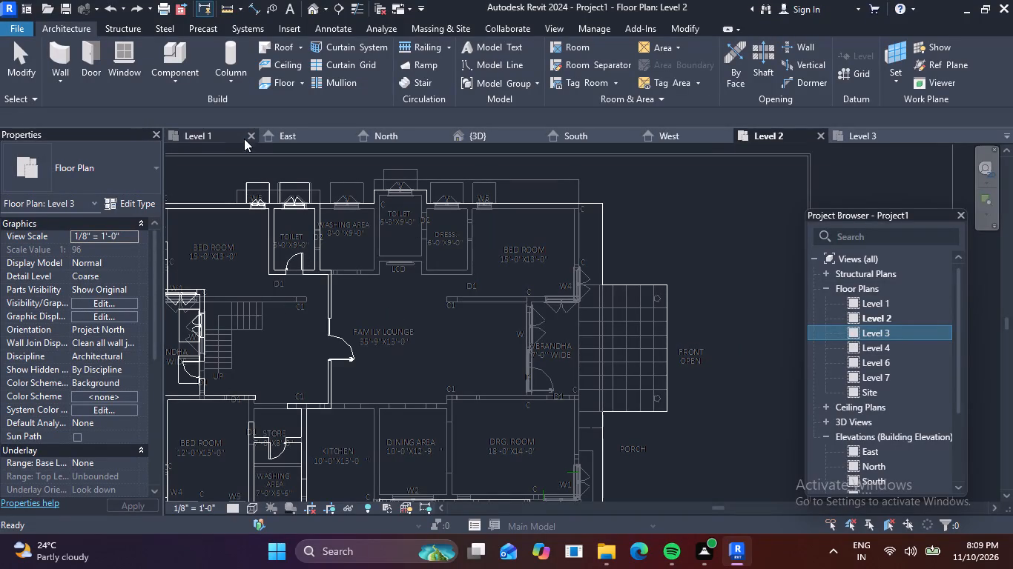
Examine the building's walls and levels in the Level 1 plan and the East and North elevations.
{"action": "left_click", "coordinate": [184, 135]}
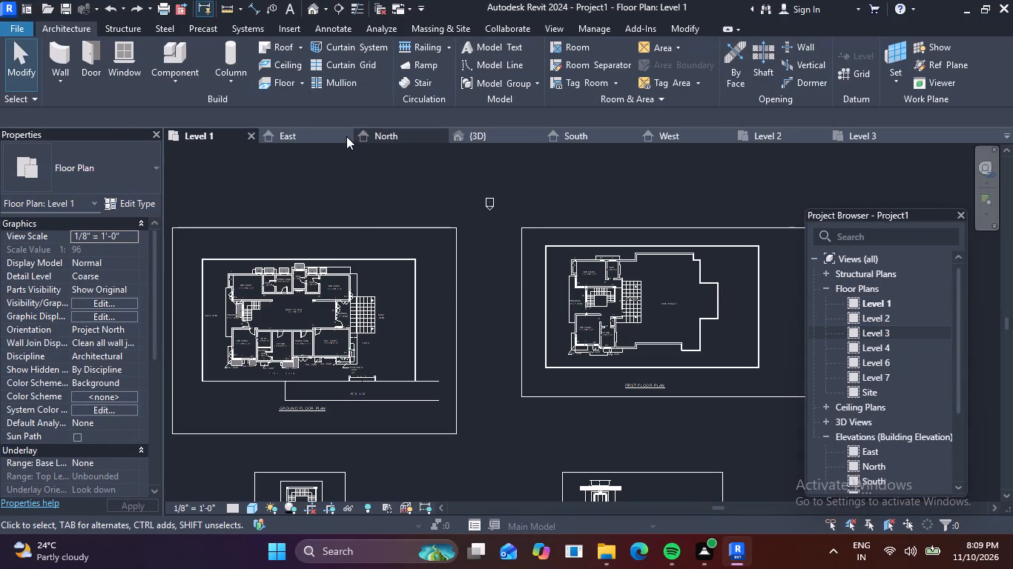
{"action": "left_click", "coordinate": [314, 135]}
{"action": "scroll", "coordinate": [332, 215], "scroll_direction": "down", "scroll_amount": 7}
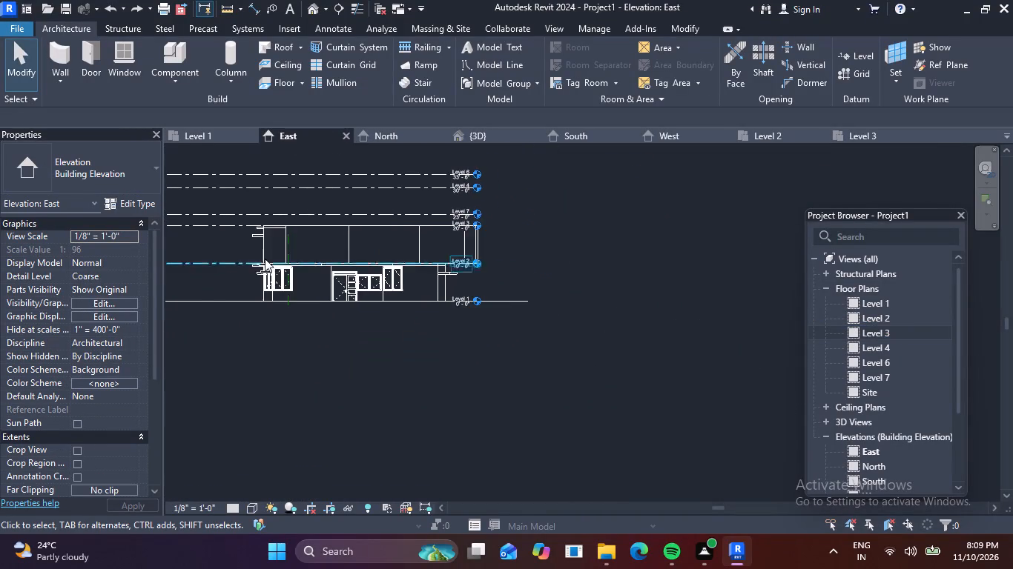
{"action": "middle_click_drag", "start_coordinate": [252, 259], "coordinate": [368, 258]}
{"action": "left_click", "coordinate": [397, 139]}
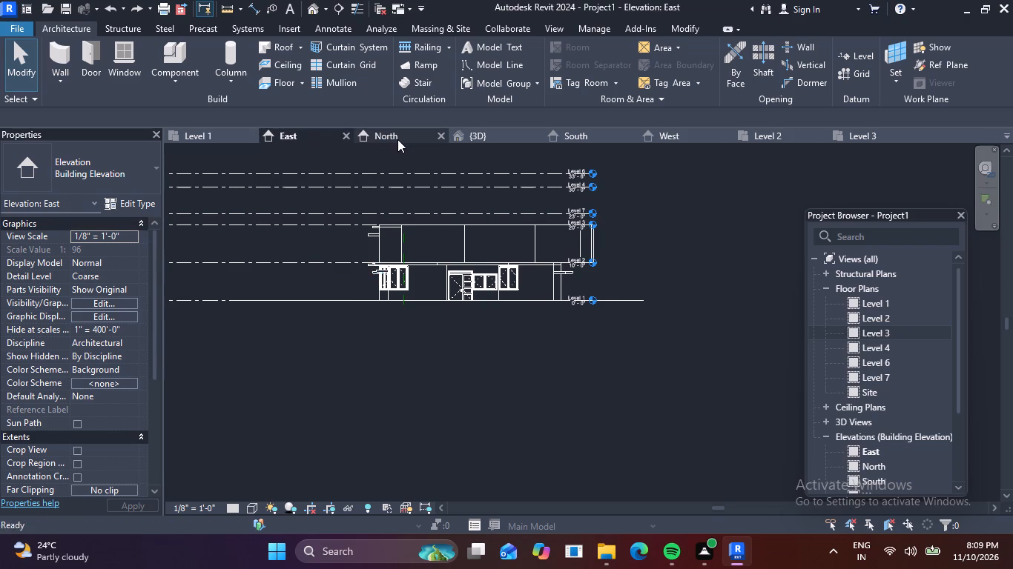
{"action": "scroll", "coordinate": [486, 170], "scroll_direction": "down", "scroll_amount": 7}
{"action": "middle_click_drag", "start_coordinate": [478, 235], "coordinate": [346, 272]}
{"action": "middle_click_drag", "start_coordinate": [542, 270], "coordinate": [340, 278]}
{"action": "scroll", "coordinate": [538, 273], "scroll_direction": "up", "scroll_amount": 3}
{"action": "scroll", "coordinate": [395, 272], "scroll_direction": "up", "scroll_amount": 2}
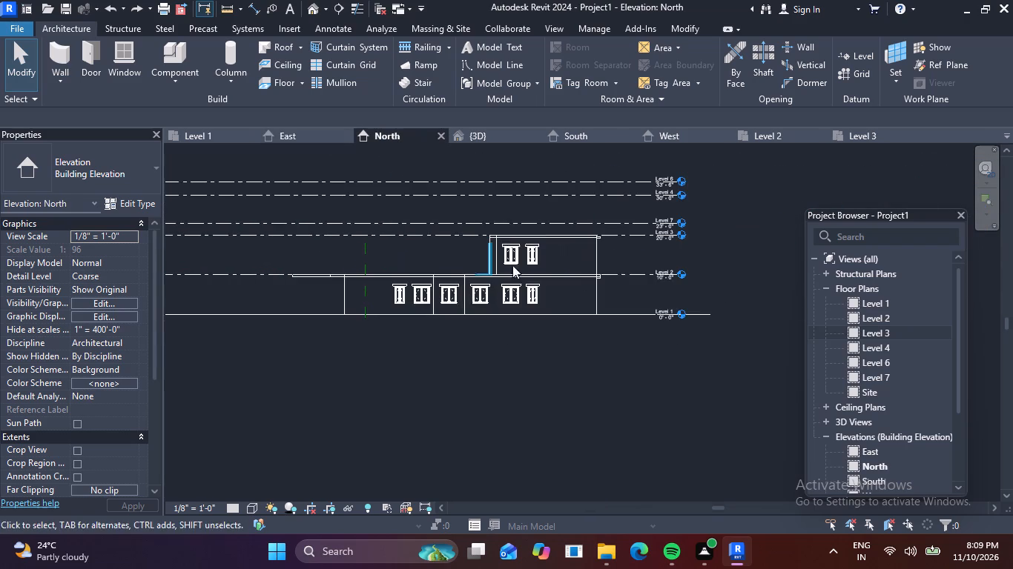
{"action": "scroll", "coordinate": [656, 265], "scroll_direction": "up", "scroll_amount": 5}
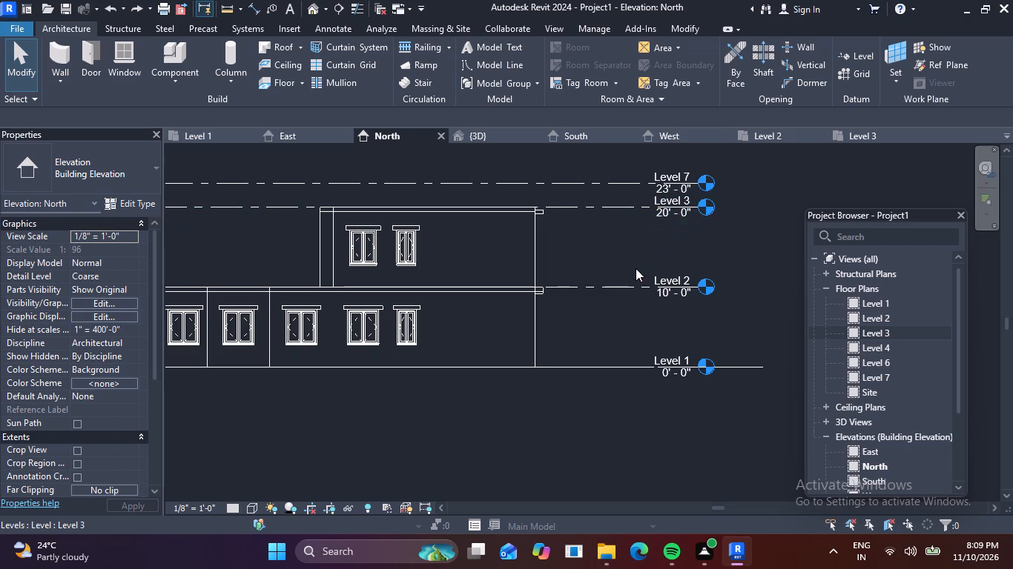
{"action": "scroll", "coordinate": [635, 268], "scroll_direction": "down", "scroll_amount": 5}
{"action": "scroll", "coordinate": [507, 295], "scroll_direction": "down", "scroll_amount": 1}
Delete all the misplaced terrace walls standing away from the building in the North elevation.
{"action": "middle_click_drag", "start_coordinate": [514, 296], "coordinate": [780, 284]}
{"action": "scroll", "coordinate": [492, 282], "scroll_direction": "down", "scroll_amount": 4}
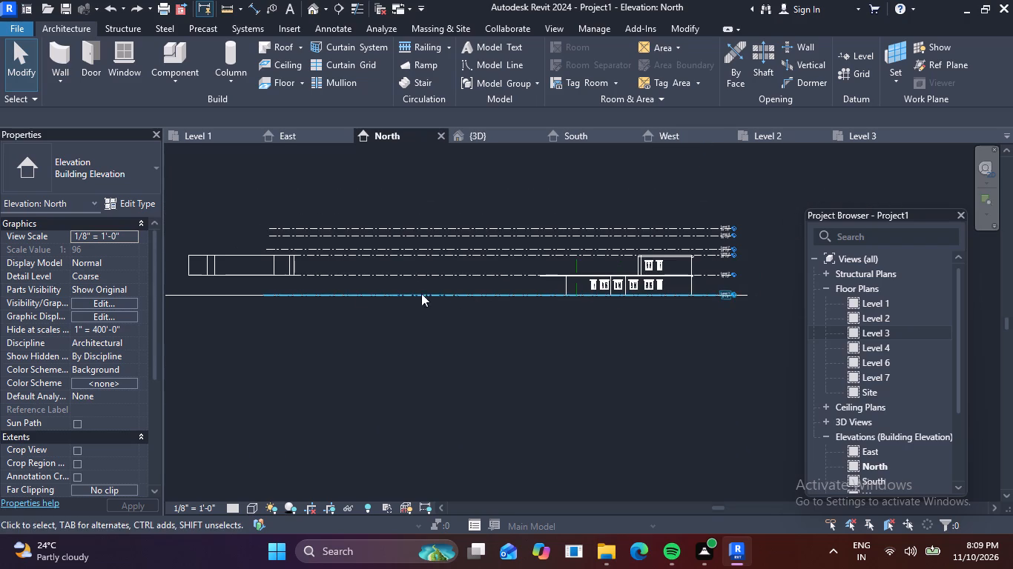
{"action": "middle_click_drag", "start_coordinate": [342, 290], "coordinate": [357, 303]}
{"action": "scroll", "coordinate": [475, 270], "scroll_direction": "up", "scroll_amount": 3}
{"action": "middle_click_drag", "start_coordinate": [241, 266], "coordinate": [479, 270]}
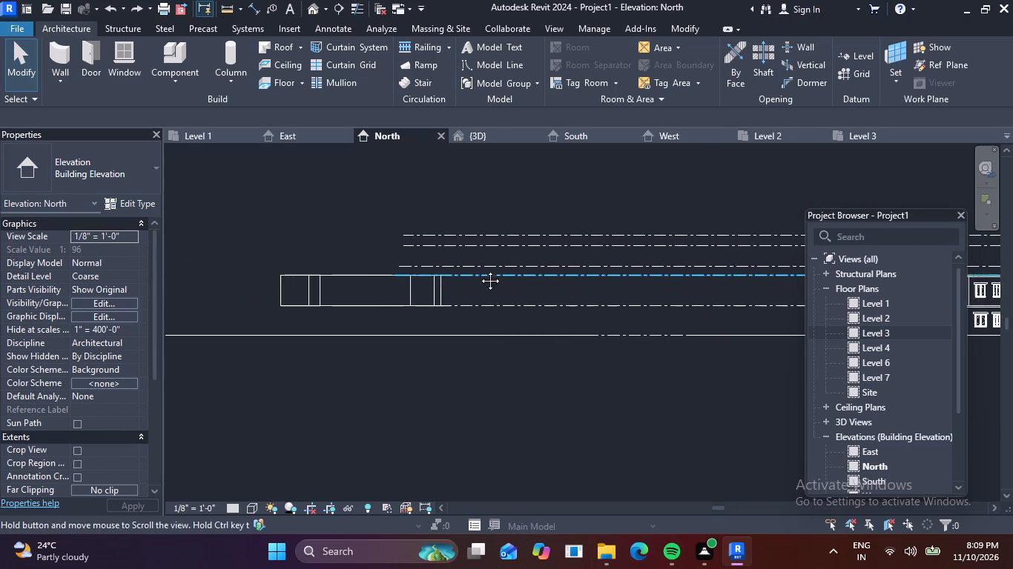
{"action": "middle_click_drag", "start_coordinate": [479, 270], "coordinate": [484, 270]}
{"action": "left_click_drag", "start_coordinate": [503, 284], "coordinate": [278, 281]}
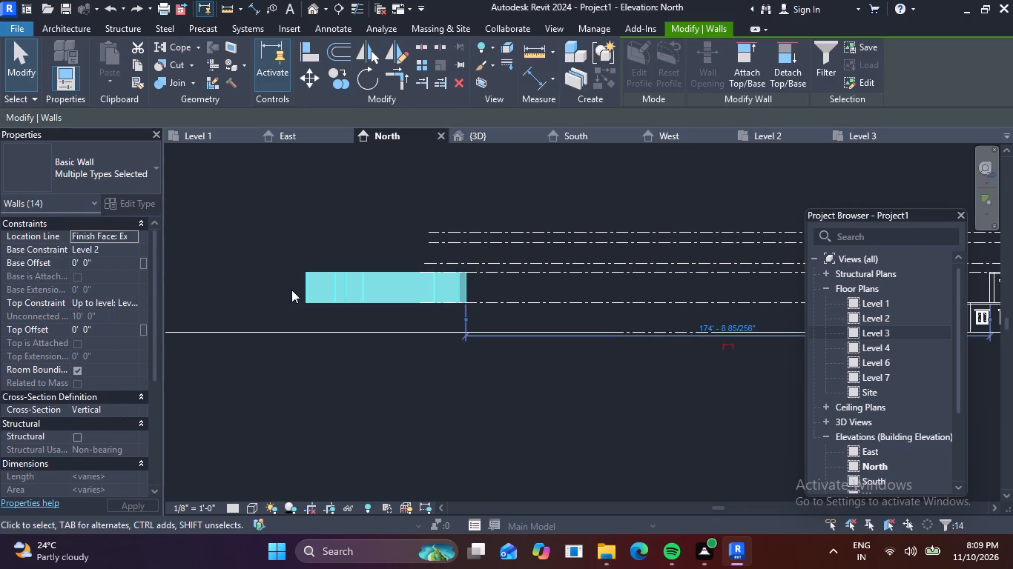
{"action": "key", "text": "Delete"}
Draw a new level across the North elevation at 13'-0", 3'-0" above Level 2, ending in line with the other level heads.
{"action": "scroll", "coordinate": [410, 299], "scroll_direction": "up", "scroll_amount": 5}
{"action": "middle_click_drag", "start_coordinate": [442, 313], "coordinate": [407, 316]}
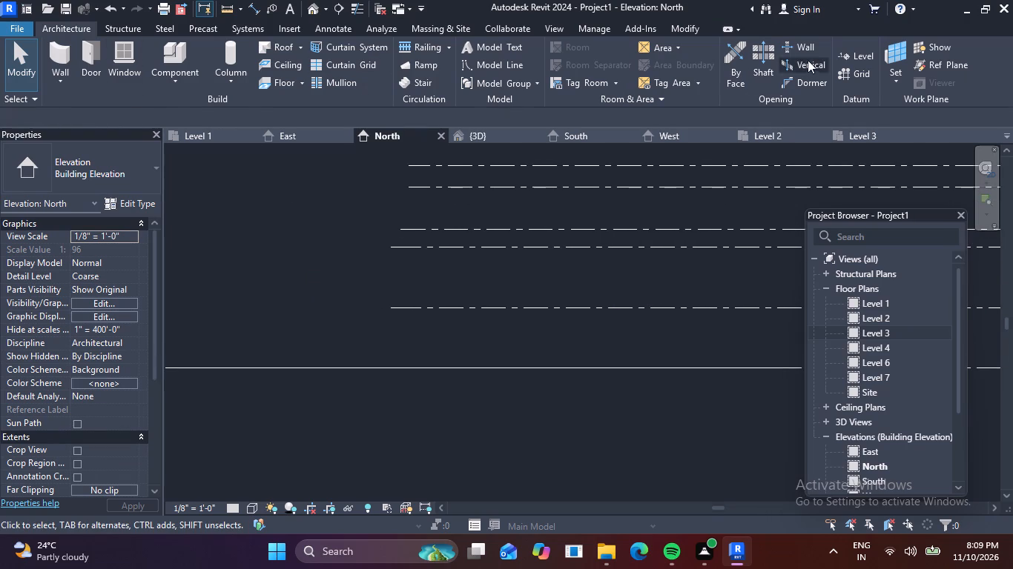
{"action": "left_click", "coordinate": [844, 59]}
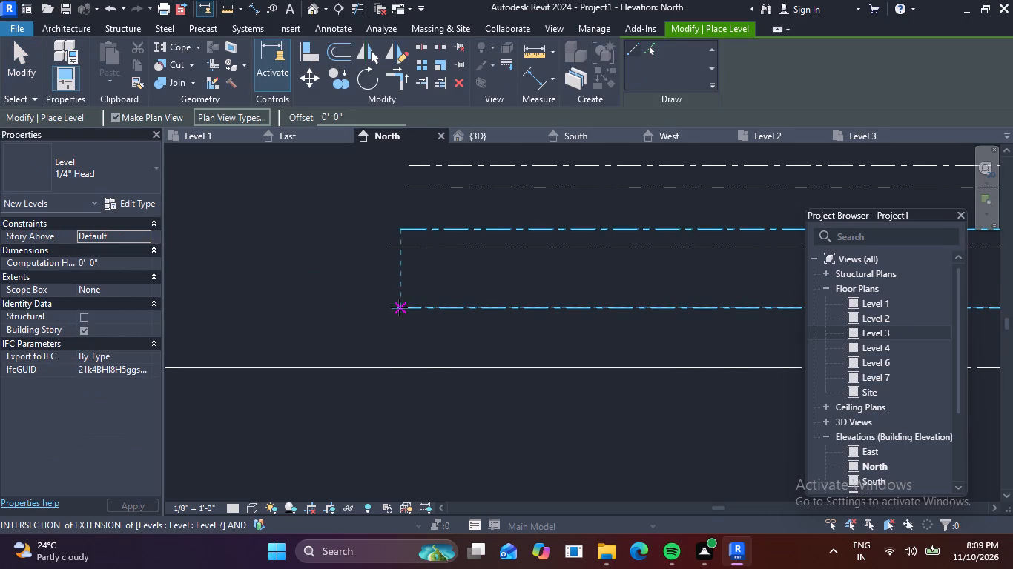
{"action": "left_click", "coordinate": [387, 288]}
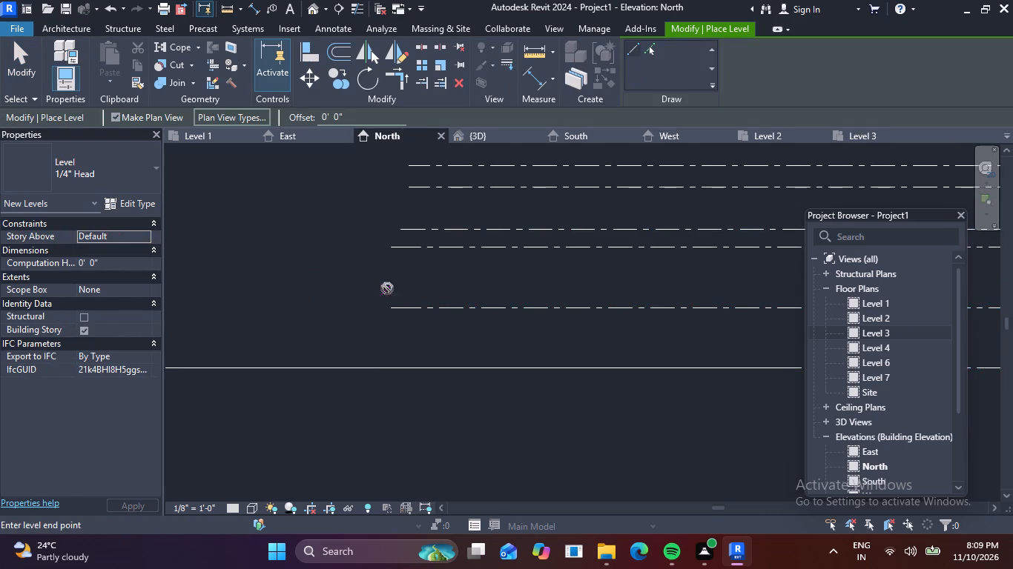
{"action": "scroll", "coordinate": [550, 284], "scroll_direction": "down", "scroll_amount": 2}
{"action": "middle_click_drag", "start_coordinate": [550, 284], "coordinate": [199, 316]}
{"action": "middle_click_drag", "start_coordinate": [534, 316], "coordinate": [137, 310]}
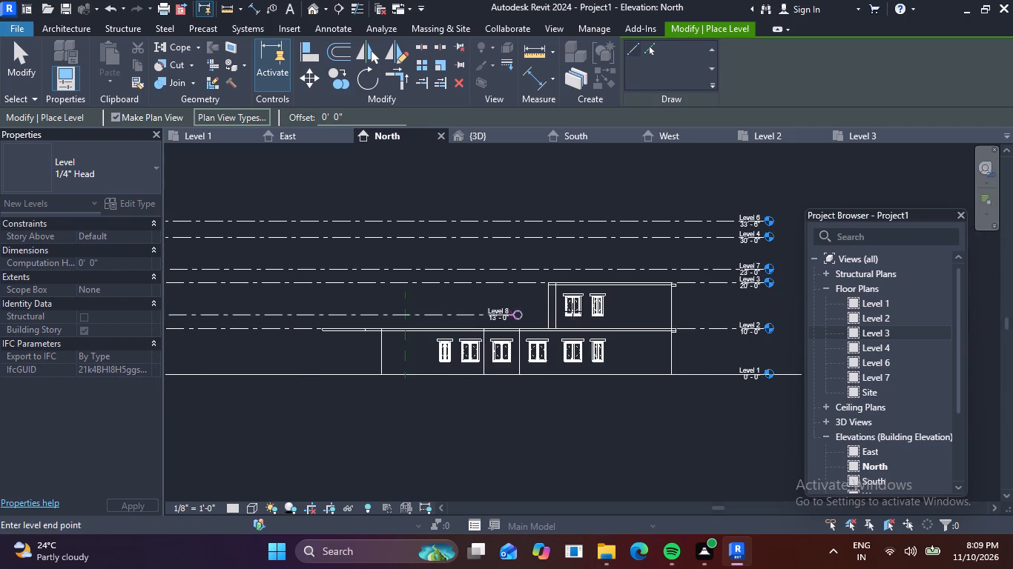
{"action": "middle_click_drag", "start_coordinate": [610, 310], "coordinate": [388, 308]}
{"action": "scroll", "coordinate": [567, 308], "scroll_direction": "up", "scroll_amount": 4}
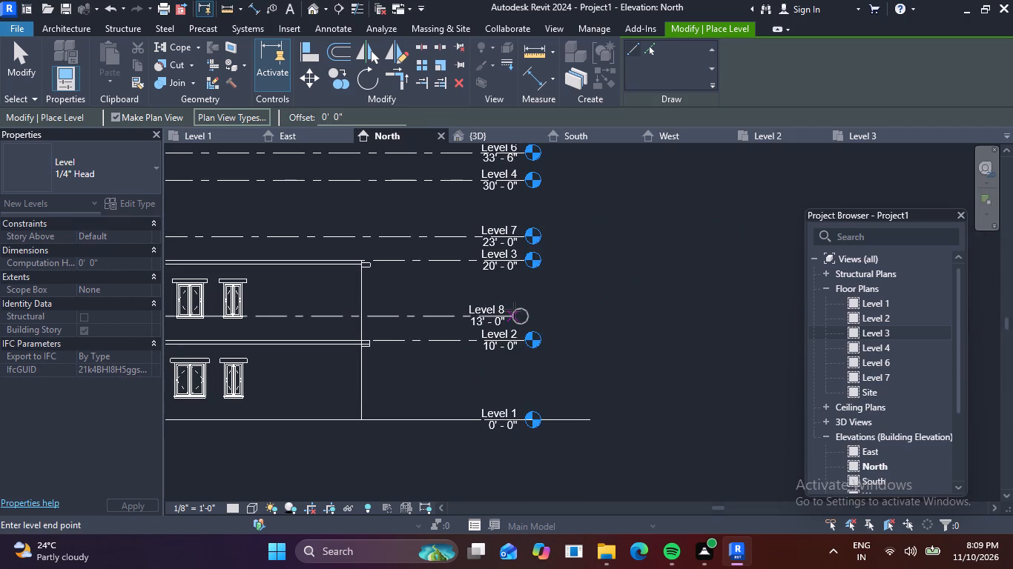
{"action": "left_click", "coordinate": [521, 311]}
{"action": "scroll", "coordinate": [620, 293], "scroll_direction": "down", "scroll_amount": 2}
{"action": "middle_click_drag", "start_coordinate": [695, 293], "coordinate": [805, 285]}
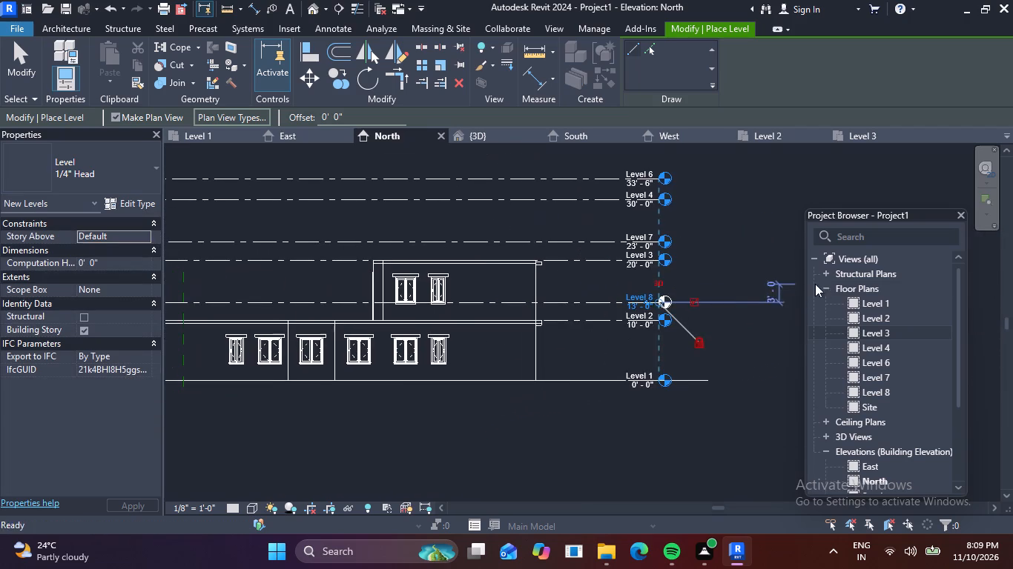
{"action": "key", "text": "Escape"}
{"action": "middle_click_drag", "start_coordinate": [242, 356], "coordinate": [473, 344]}
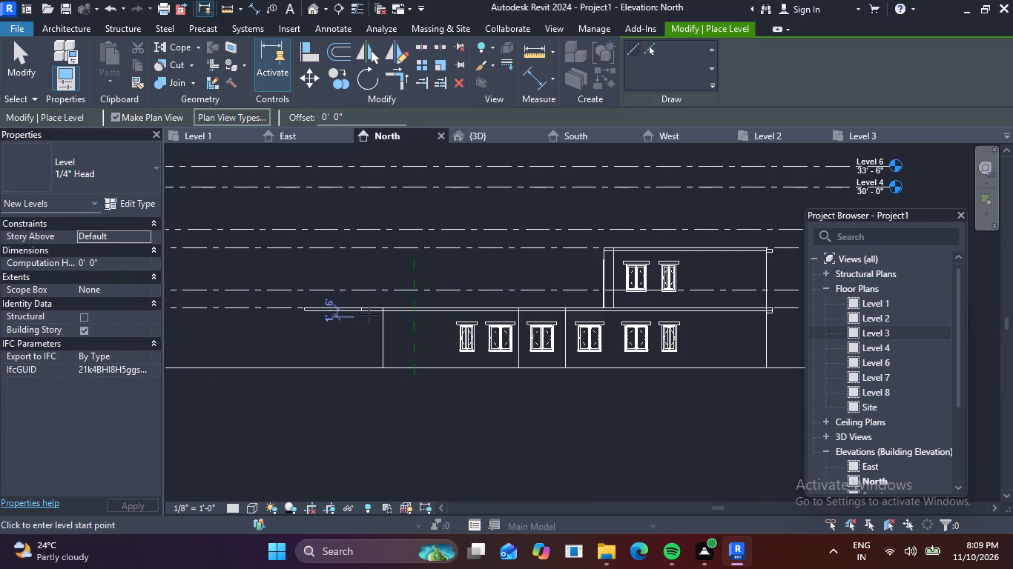
{"action": "key", "text": "Escape"}
Compare the Level 2 floor plan with the new Level 8 floor plan to see where terrace walls can be drawn.
{"action": "scroll", "coordinate": [568, 293], "scroll_direction": "down", "scroll_amount": 2}
{"action": "middle_click_drag", "start_coordinate": [518, 303], "coordinate": [349, 316]}
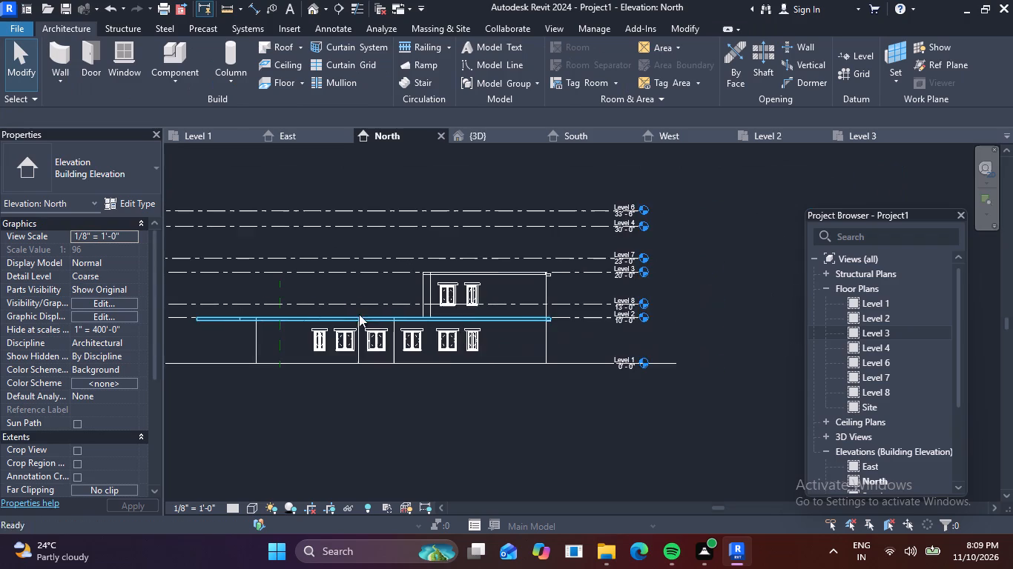
{"action": "scroll", "coordinate": [659, 316], "scroll_direction": "up", "scroll_amount": 4}
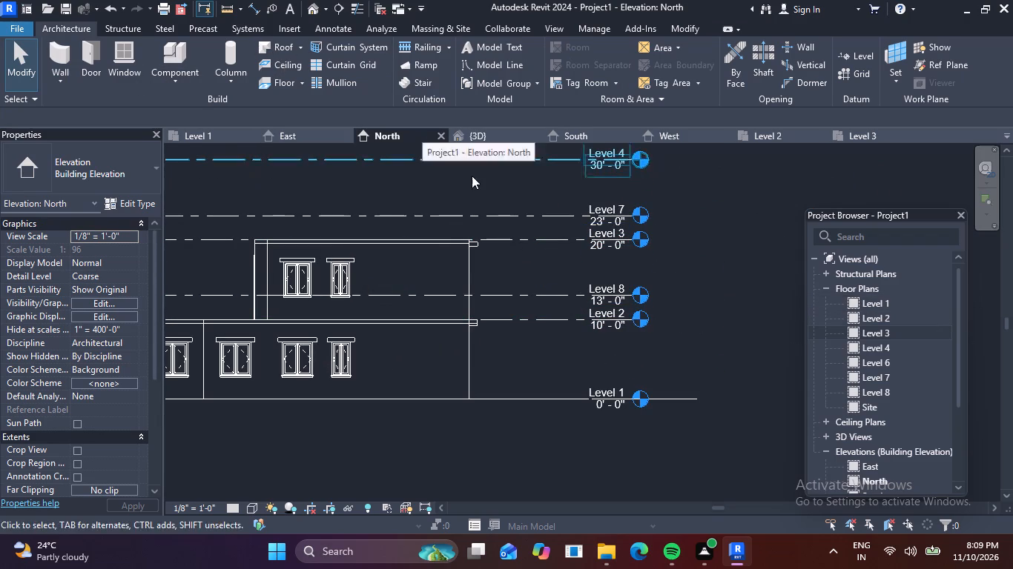
{"action": "left_click", "coordinate": [773, 133]}
{"action": "scroll", "coordinate": [446, 256], "scroll_direction": "down", "scroll_amount": 4}
{"action": "middle_click_drag", "start_coordinate": [320, 302], "coordinate": [405, 284]}
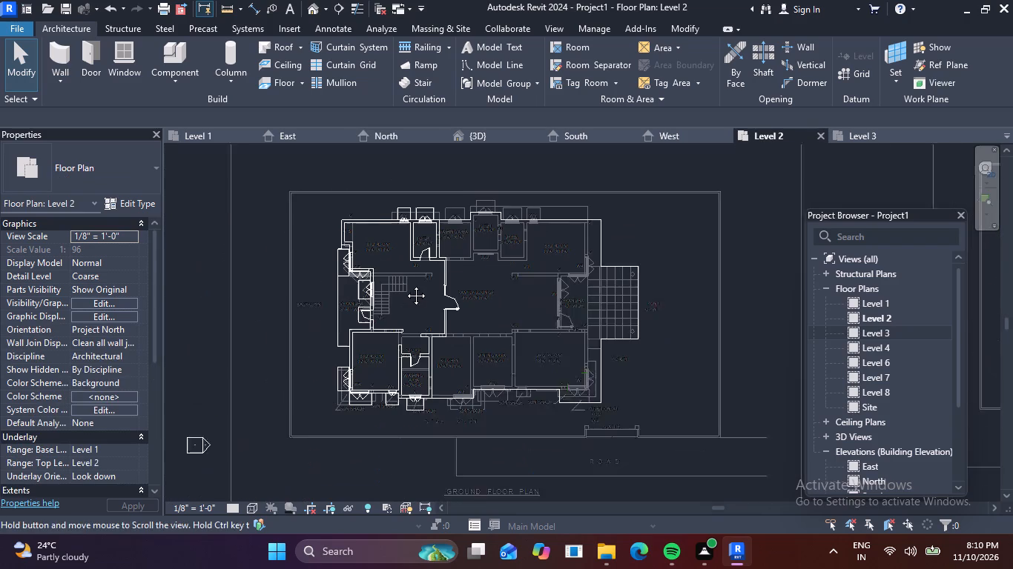
{"action": "middle_click_drag", "start_coordinate": [405, 284], "coordinate": [406, 284]}
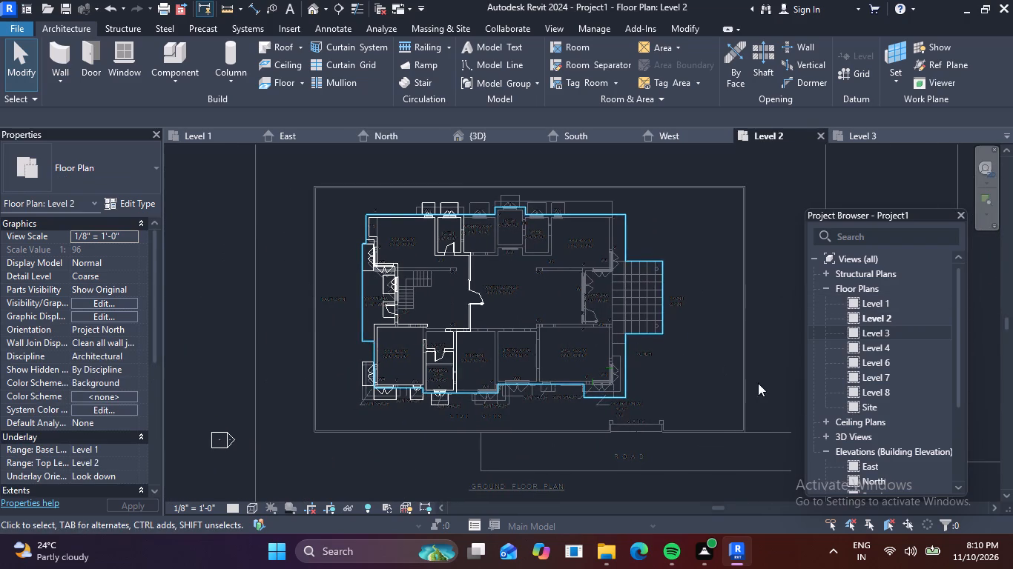
{"action": "double_click", "coordinate": [868, 393]}
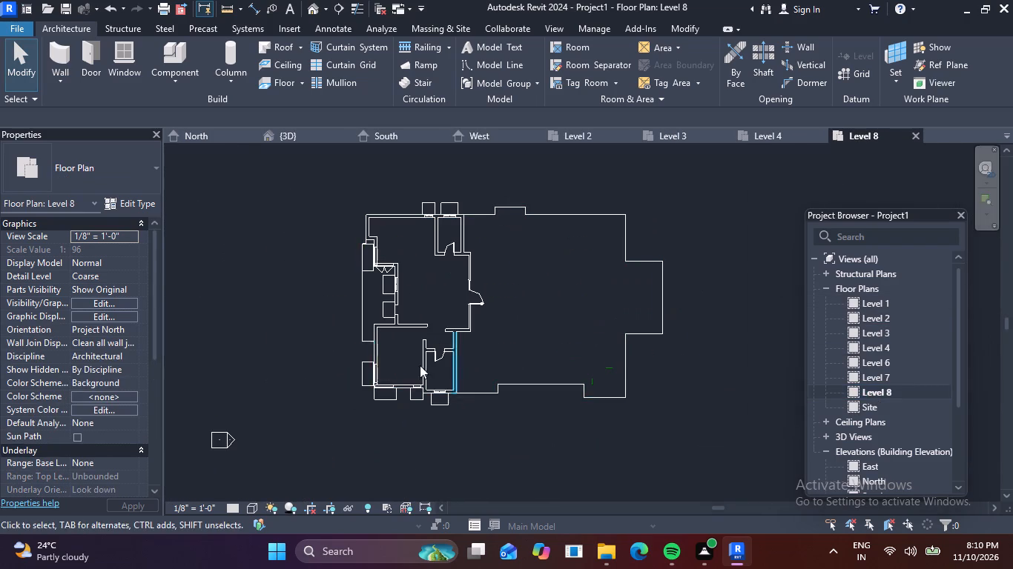
{"action": "scroll", "coordinate": [406, 337], "scroll_direction": "up", "scroll_amount": 2}
{"action": "middle_click_drag", "start_coordinate": [563, 267], "coordinate": [524, 316]}
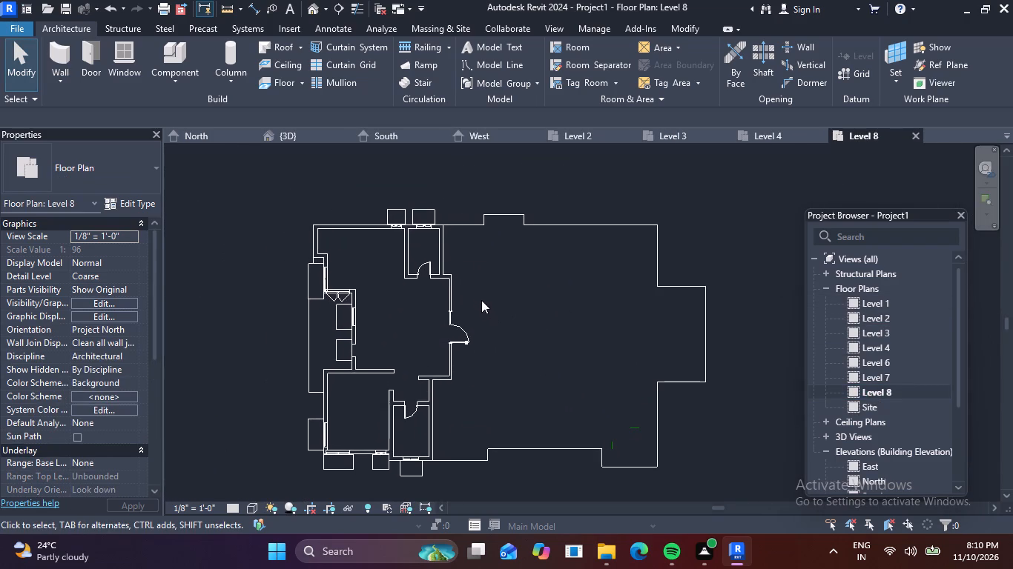
Set up a new wall on the Level 2 plan with type wall 9" and its height up to Level 8.
{"action": "left_click", "coordinate": [860, 320]}
{"action": "double_click", "coordinate": [860, 320]}
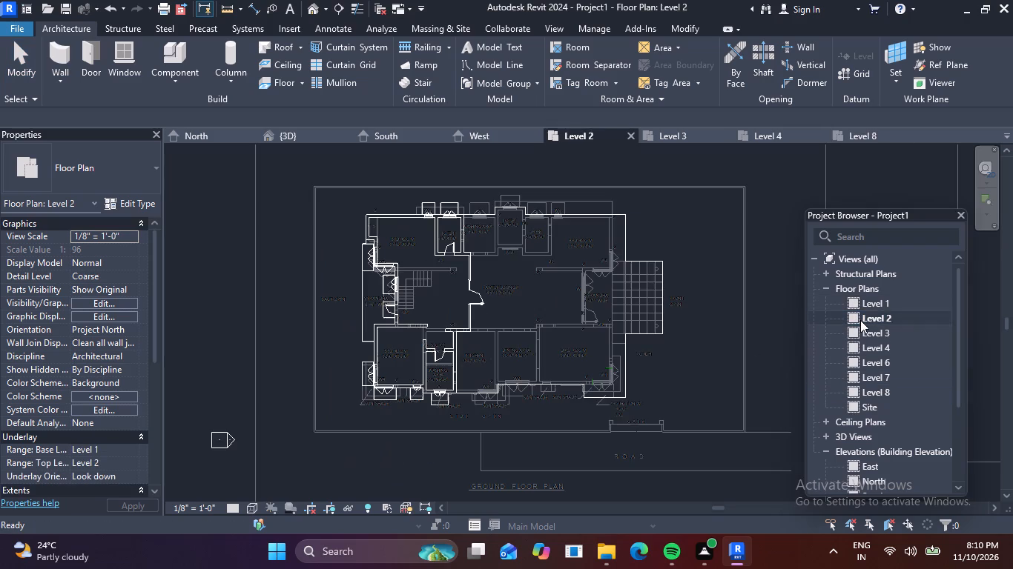
{"action": "scroll", "coordinate": [444, 241], "scroll_direction": "up", "scroll_amount": 5}
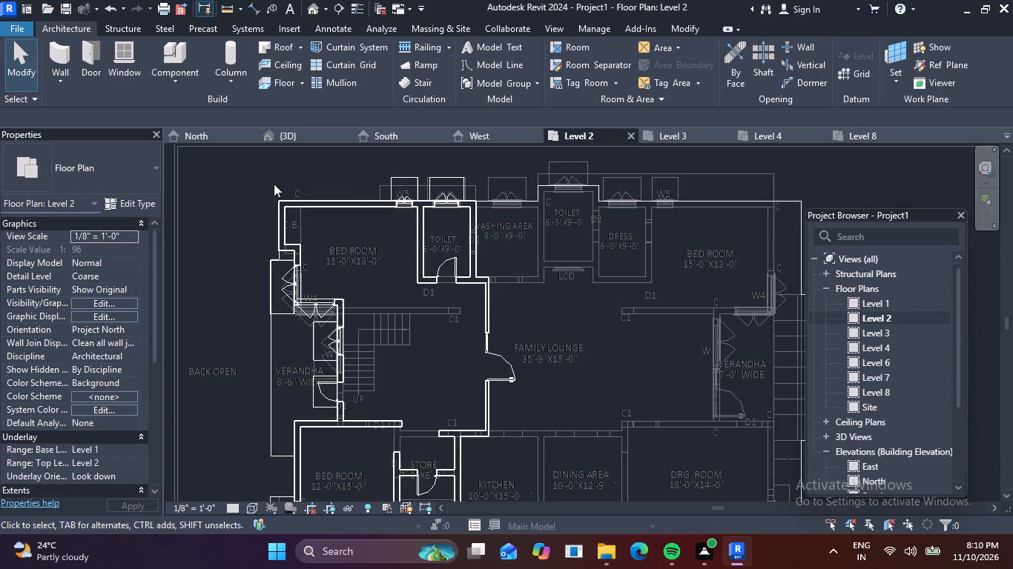
{"action": "left_click", "coordinate": [67, 60]}
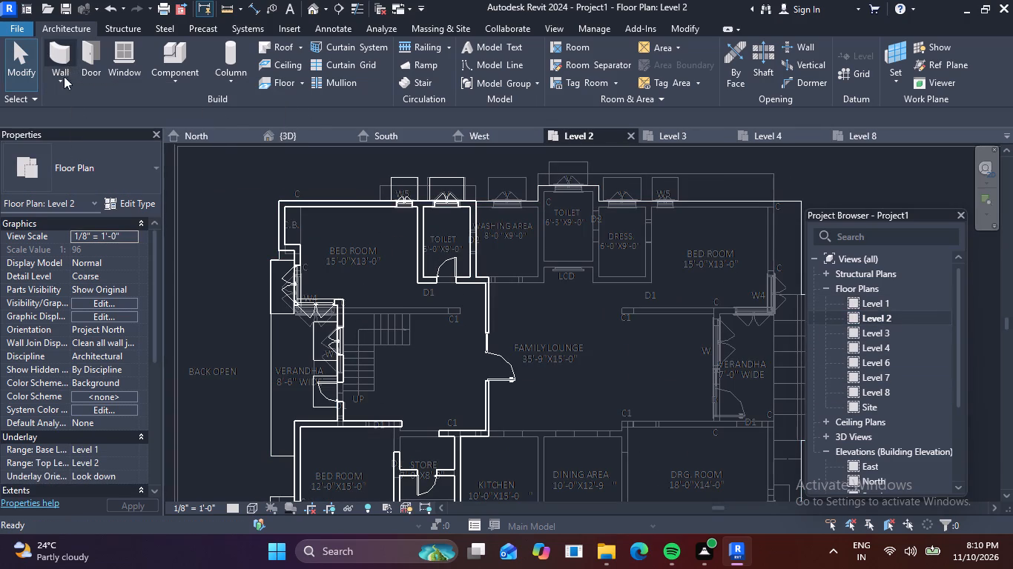
{"action": "left_click", "coordinate": [151, 168]}
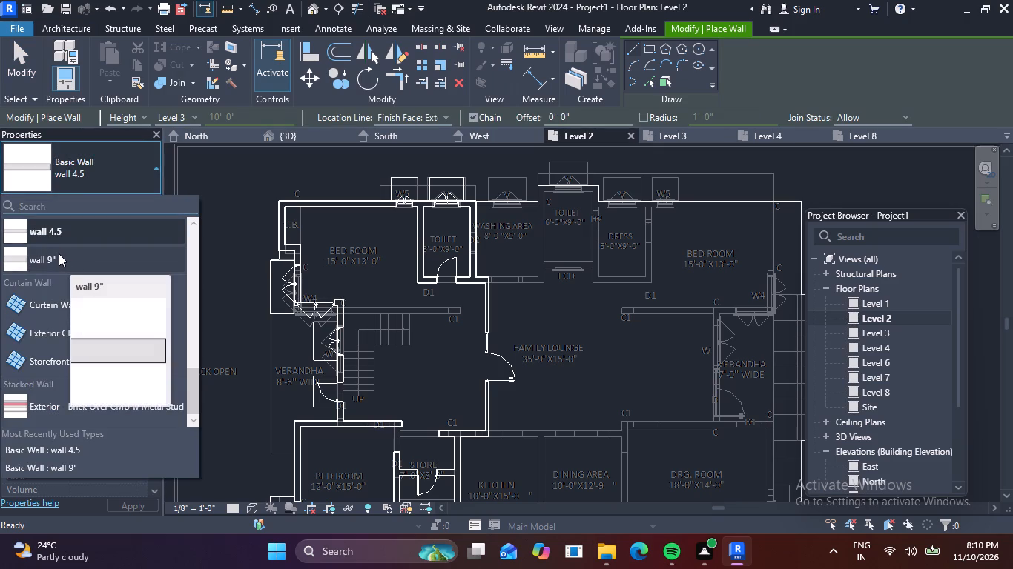
{"action": "scroll", "coordinate": [472, 276], "scroll_direction": "down", "scroll_amount": 2}
{"action": "middle_click_drag", "start_coordinate": [434, 279], "coordinate": [343, 263]}
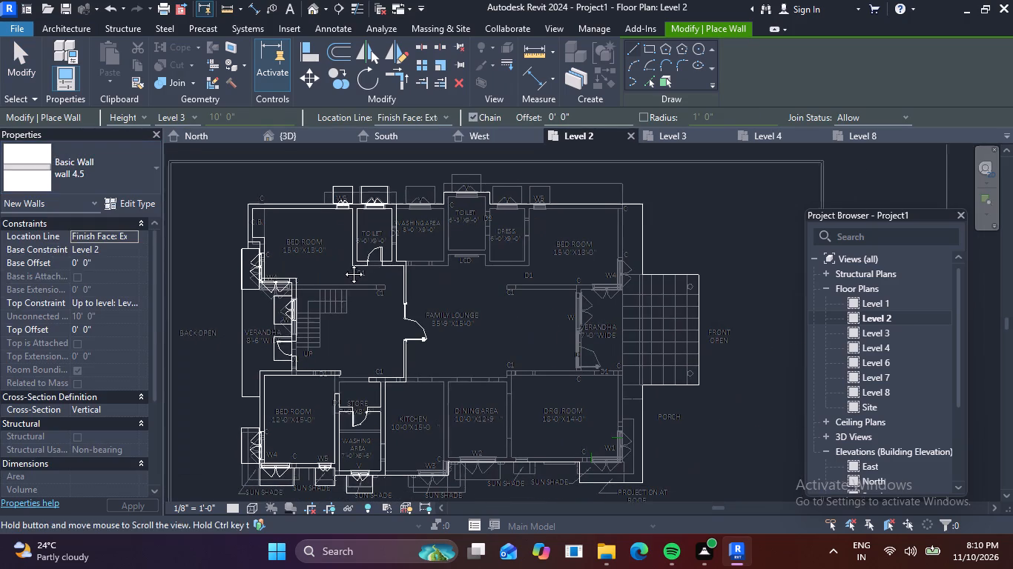
{"action": "middle_click_drag", "start_coordinate": [343, 263], "coordinate": [340, 263]}
{"action": "scroll", "coordinate": [618, 231], "scroll_direction": "up", "scroll_amount": 2}
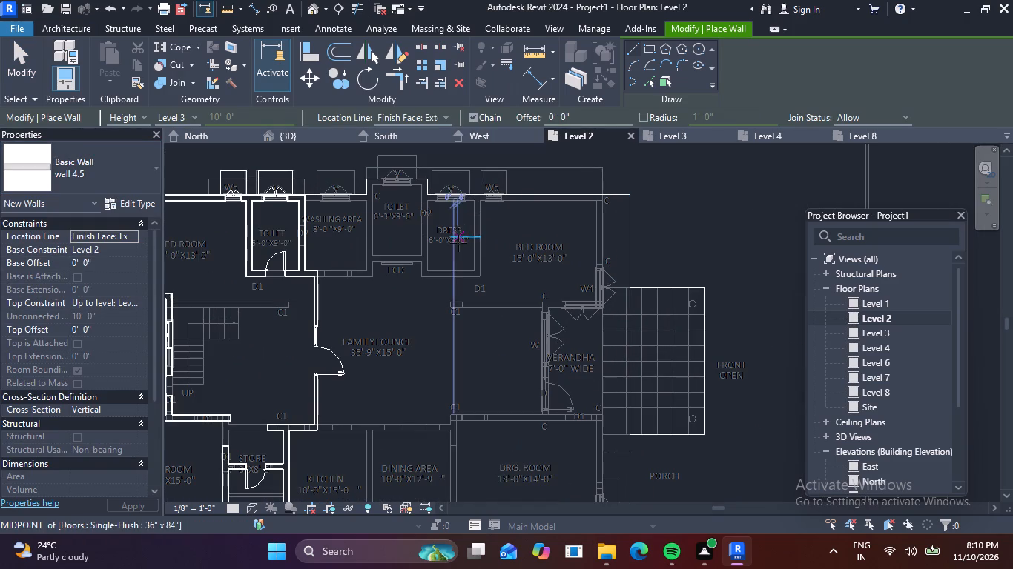
{"action": "scroll", "coordinate": [459, 243], "scroll_direction": "down", "scroll_amount": 1}
{"action": "middle_click_drag", "start_coordinate": [474, 251], "coordinate": [560, 253]}
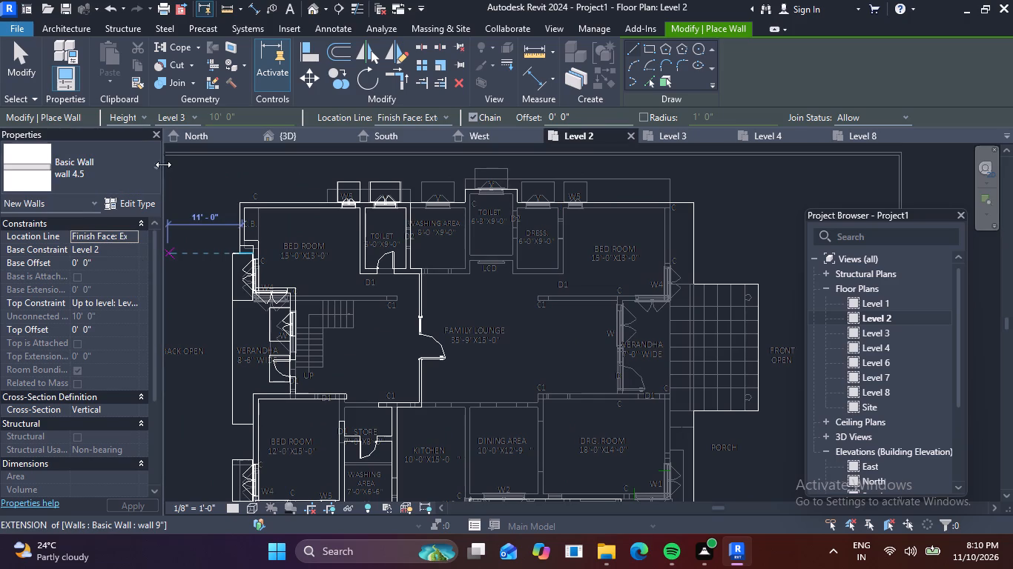
{"action": "left_click", "coordinate": [155, 168]}
{"action": "left_click", "coordinate": [61, 254]}
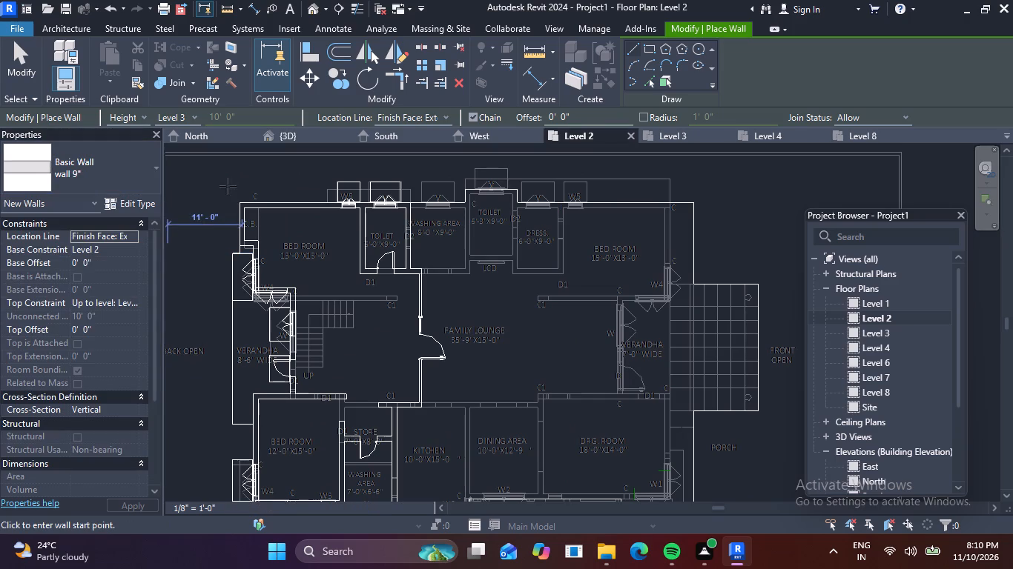
{"action": "left_click", "coordinate": [188, 115]}
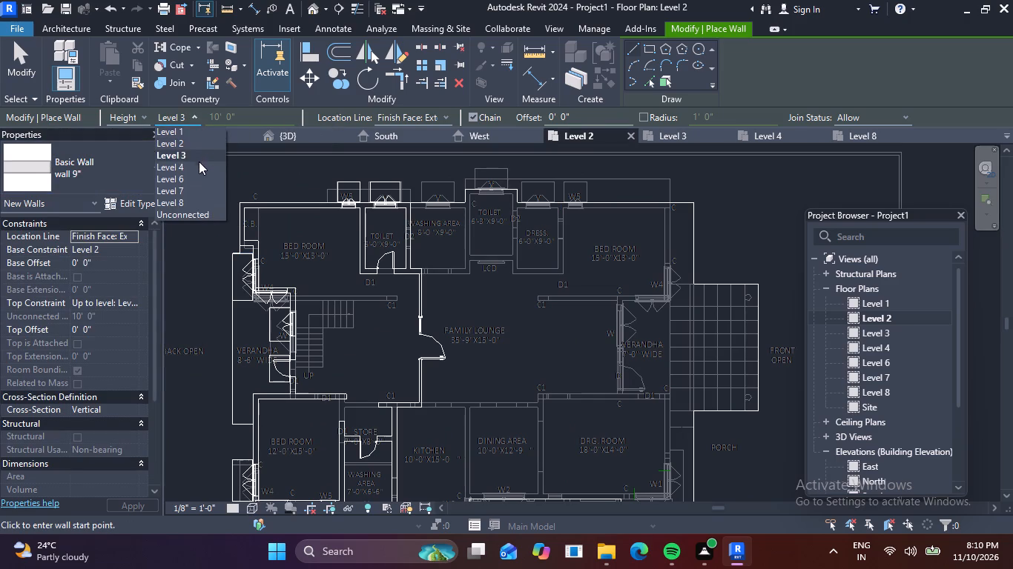
{"action": "left_click", "coordinate": [187, 205]}
Draw the first terrace wall in the first floor plan drawing, from the toilet's outer corner straight along the north side to the terrace's outer corner.
{"action": "scroll", "coordinate": [472, 226], "scroll_direction": "up", "scroll_amount": 4}
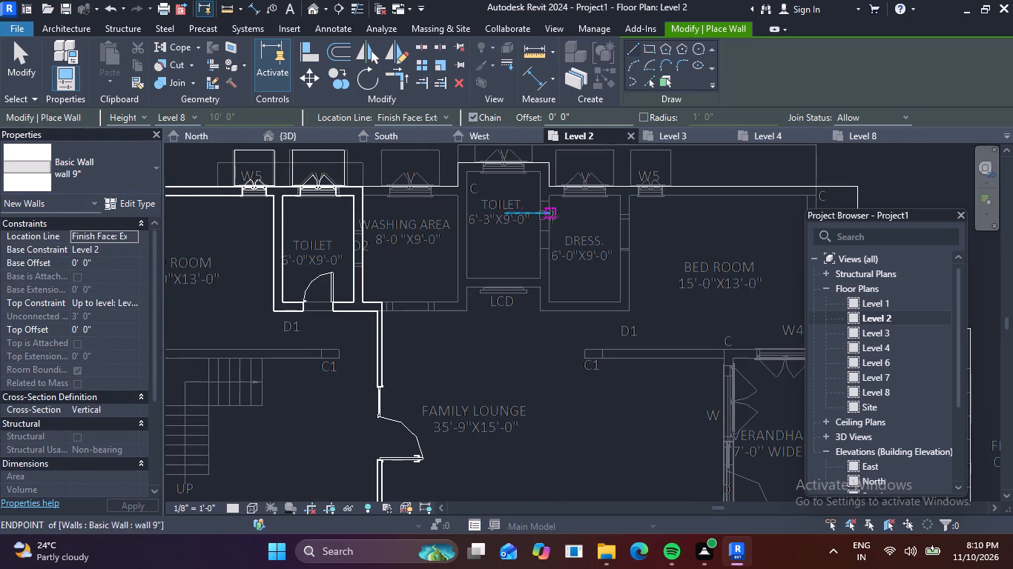
{"action": "middle_click_drag", "start_coordinate": [506, 229], "coordinate": [294, 267]}
{"action": "scroll", "coordinate": [404, 261], "scroll_direction": "down", "scroll_amount": 3}
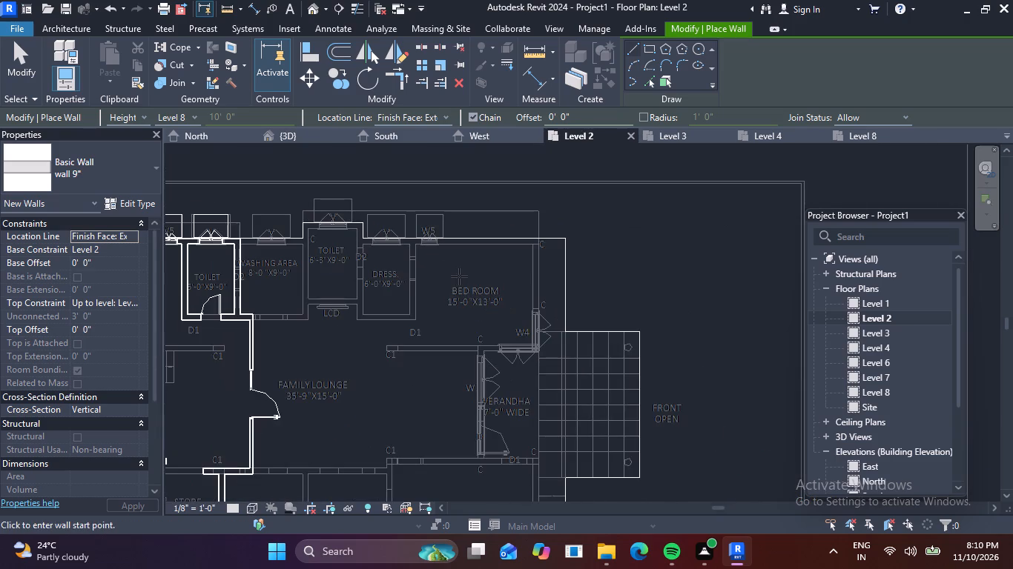
{"action": "middle_click_drag", "start_coordinate": [462, 278], "coordinate": [486, 224]}
{"action": "scroll", "coordinate": [414, 253], "scroll_direction": "down", "scroll_amount": 3}
{"action": "middle_click_drag", "start_coordinate": [411, 268], "coordinate": [471, 280]}
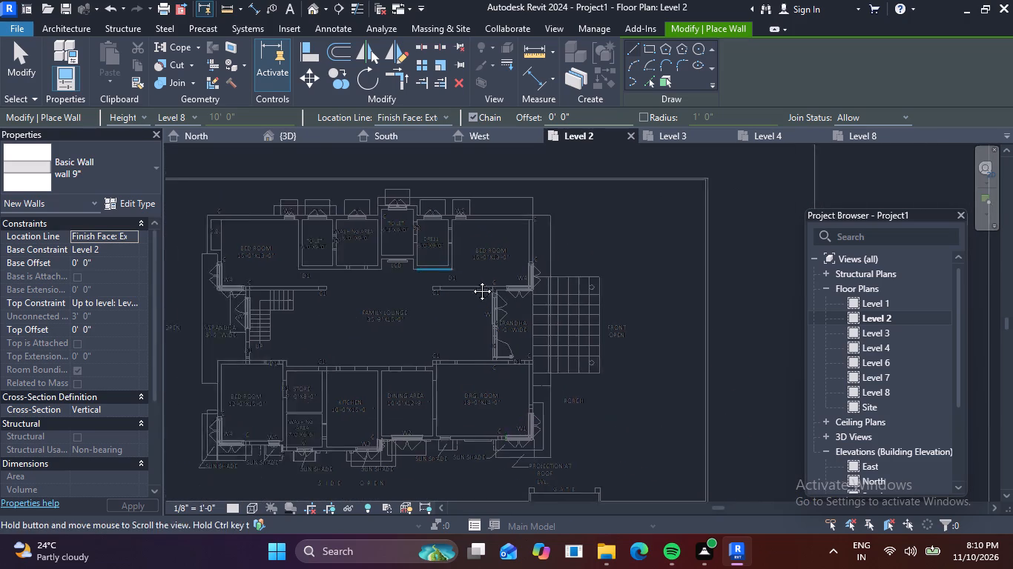
{"action": "middle_click_drag", "start_coordinate": [471, 280], "coordinate": [478, 281]}
{"action": "scroll", "coordinate": [386, 241], "scroll_direction": "up", "scroll_amount": 5}
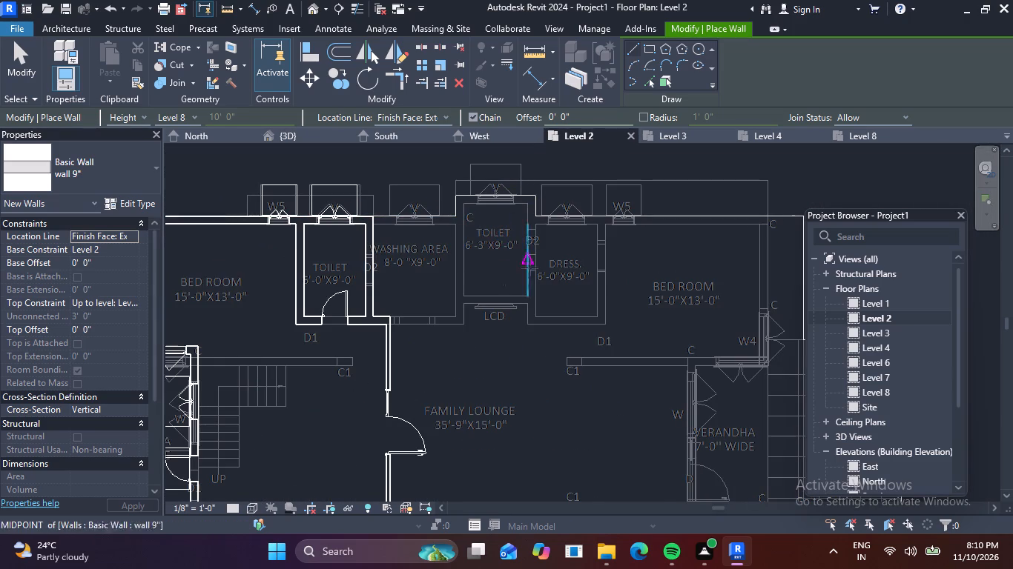
{"action": "scroll", "coordinate": [475, 274], "scroll_direction": "down", "scroll_amount": 5}
{"action": "scroll", "coordinate": [539, 267], "scroll_direction": "down", "scroll_amount": 3}
{"action": "middle_click_drag", "start_coordinate": [542, 271], "coordinate": [202, 293]}
{"action": "middle_click_drag", "start_coordinate": [560, 270], "coordinate": [334, 272]}
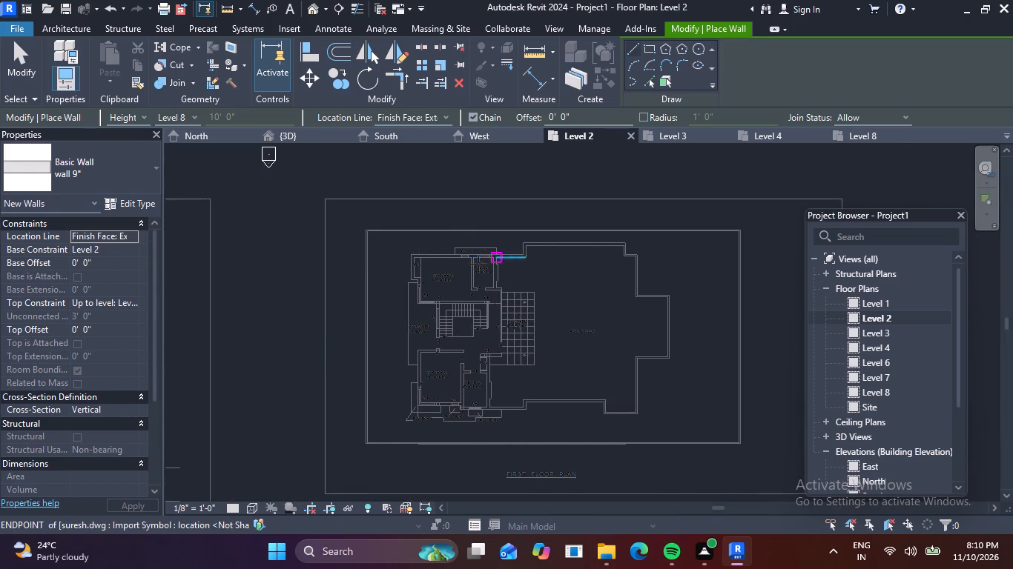
{"action": "scroll", "coordinate": [506, 261], "scroll_direction": "up", "scroll_amount": 3}
{"action": "middle_click_drag", "start_coordinate": [545, 259], "coordinate": [432, 262]}
{"action": "scroll", "coordinate": [466, 249], "scroll_direction": "down", "scroll_amount": 2}
{"action": "scroll", "coordinate": [408, 262], "scroll_direction": "up", "scroll_amount": 2}
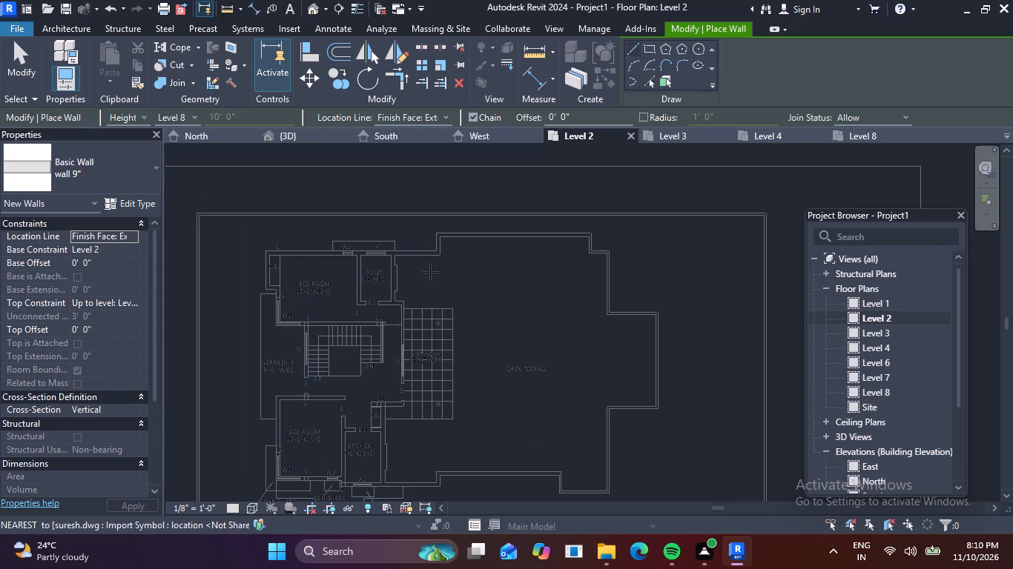
{"action": "middle_click_drag", "start_coordinate": [439, 279], "coordinate": [380, 234]}
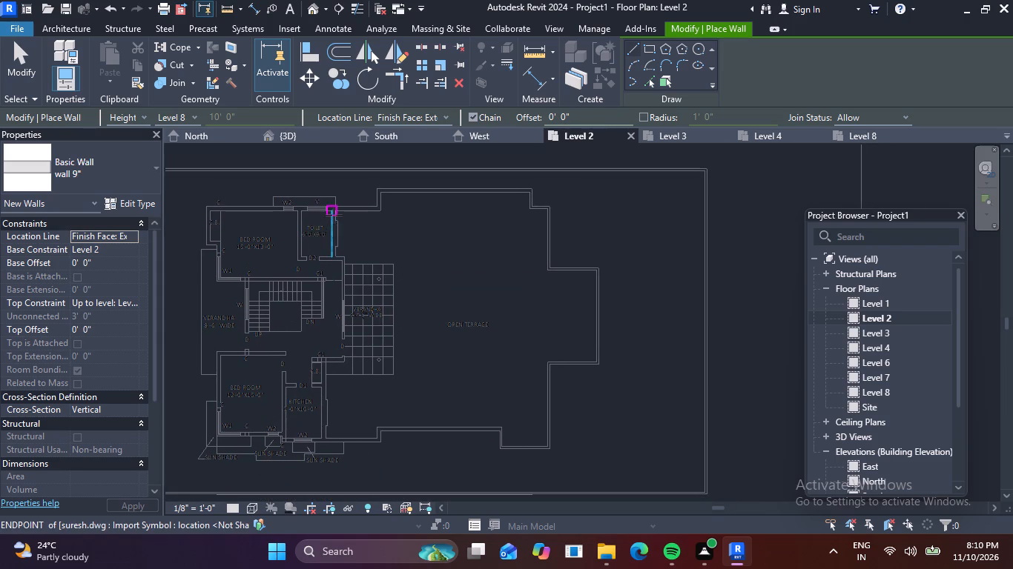
{"action": "scroll", "coordinate": [339, 209], "scroll_direction": "up", "scroll_amount": 2}
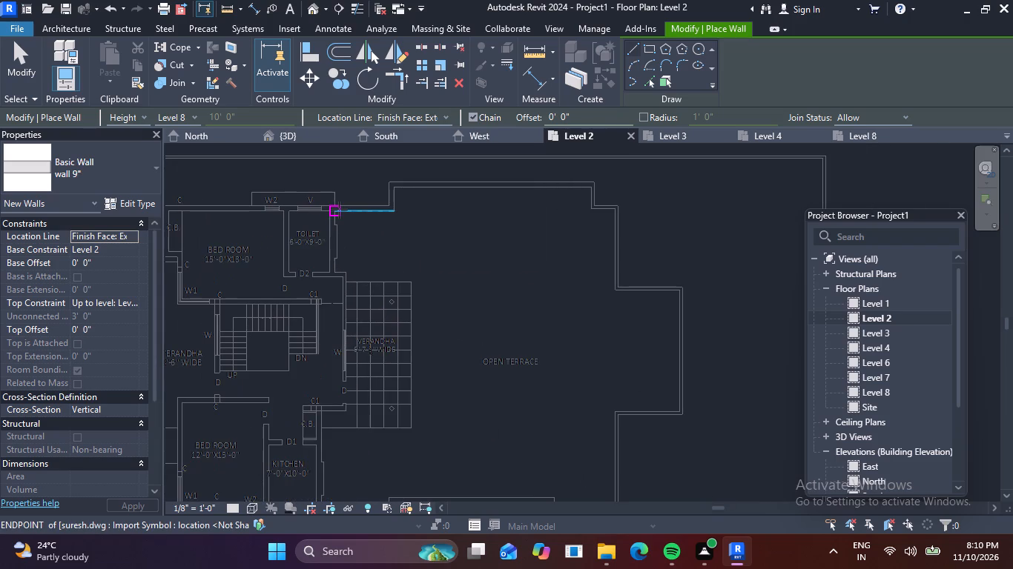
{"action": "scroll", "coordinate": [420, 218], "scroll_direction": "down", "scroll_amount": 4}
{"action": "scroll", "coordinate": [366, 227], "scroll_direction": "up", "scroll_amount": 5}
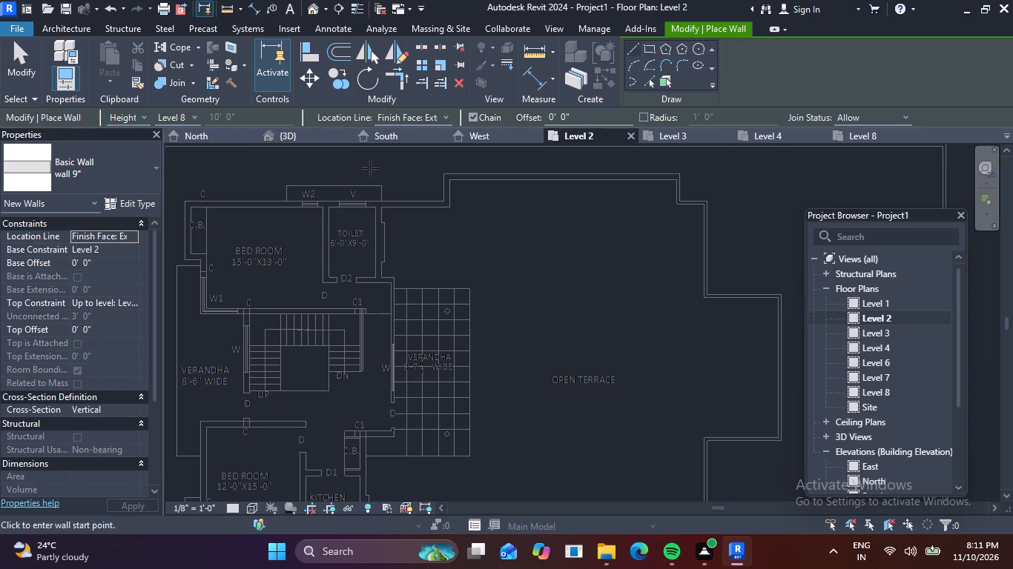
{"action": "left_click", "coordinate": [382, 202]}
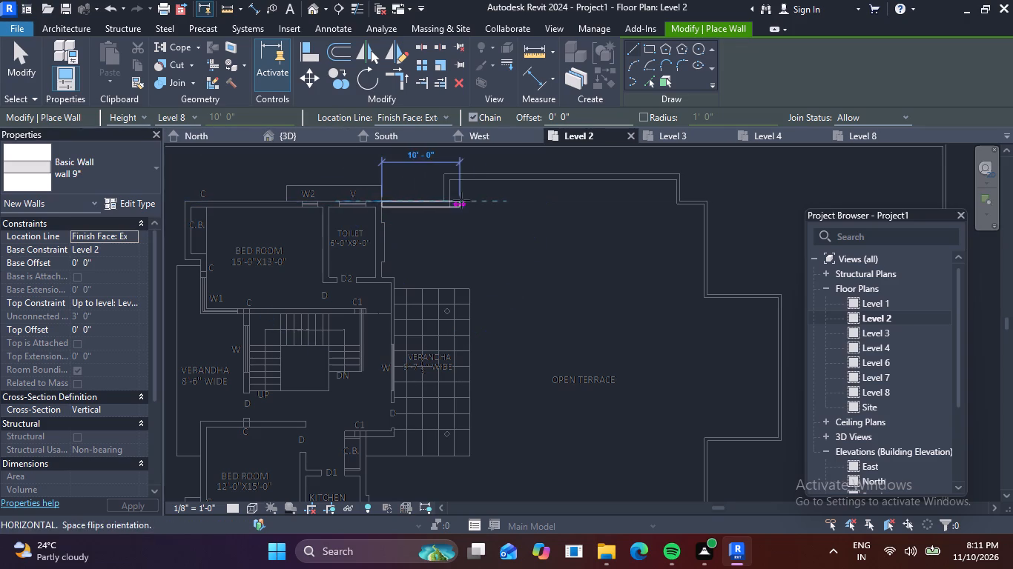
{"action": "middle_click_drag", "start_coordinate": [479, 196], "coordinate": [143, 184]}
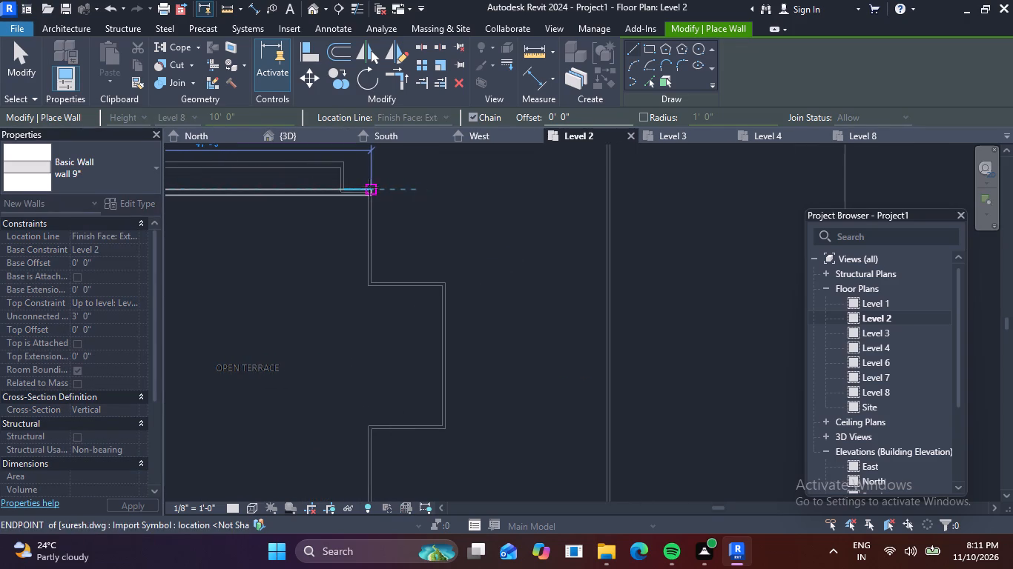
{"action": "left_click", "coordinate": [370, 190]}
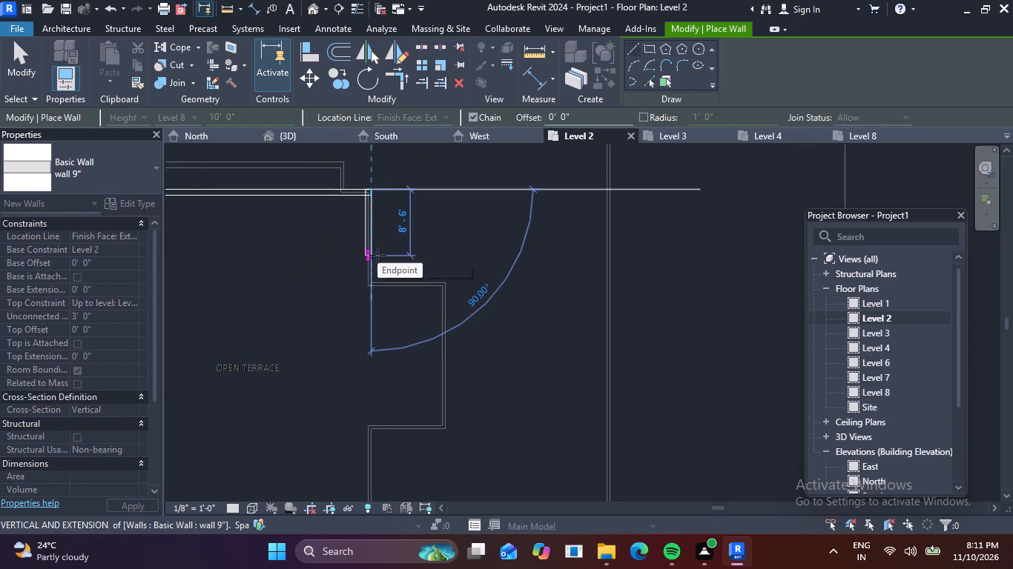
Continue the chained wall along the open terrace outline, south to the inner step corner and east to the projecting corner.
{"action": "left_click", "coordinate": [375, 279]}
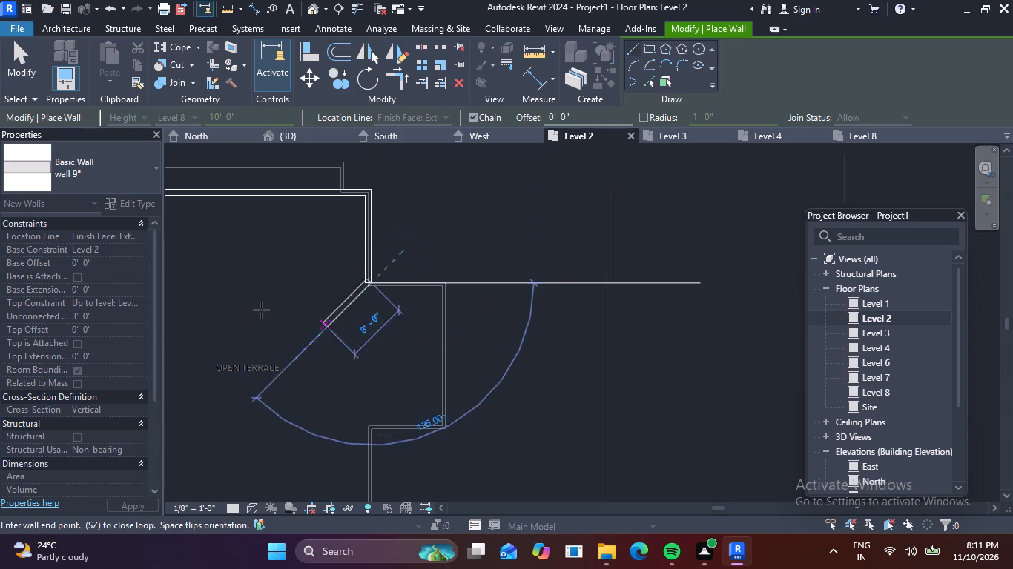
{"action": "left_click", "coordinate": [443, 284]}
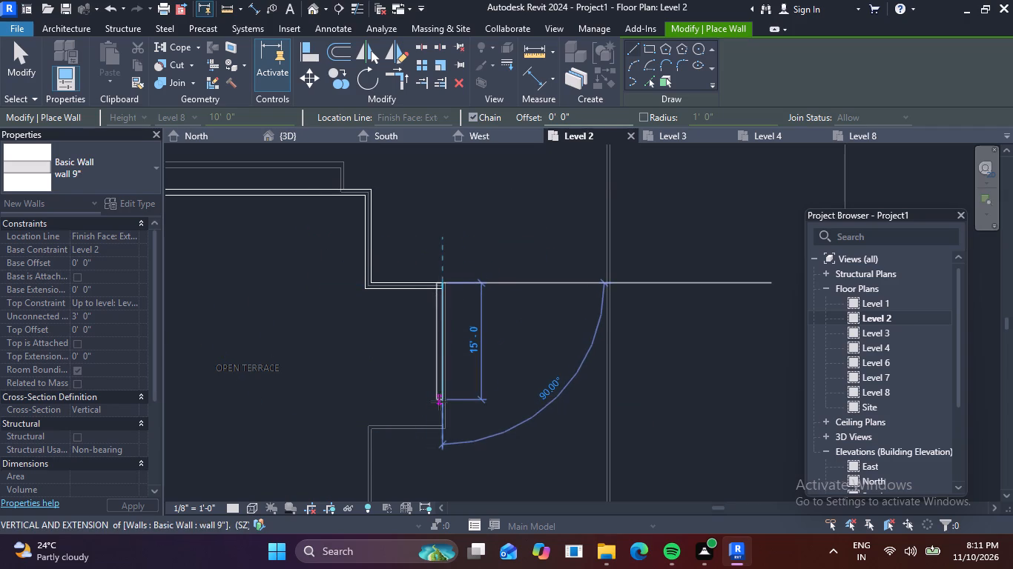
{"action": "key", "text": "z"}
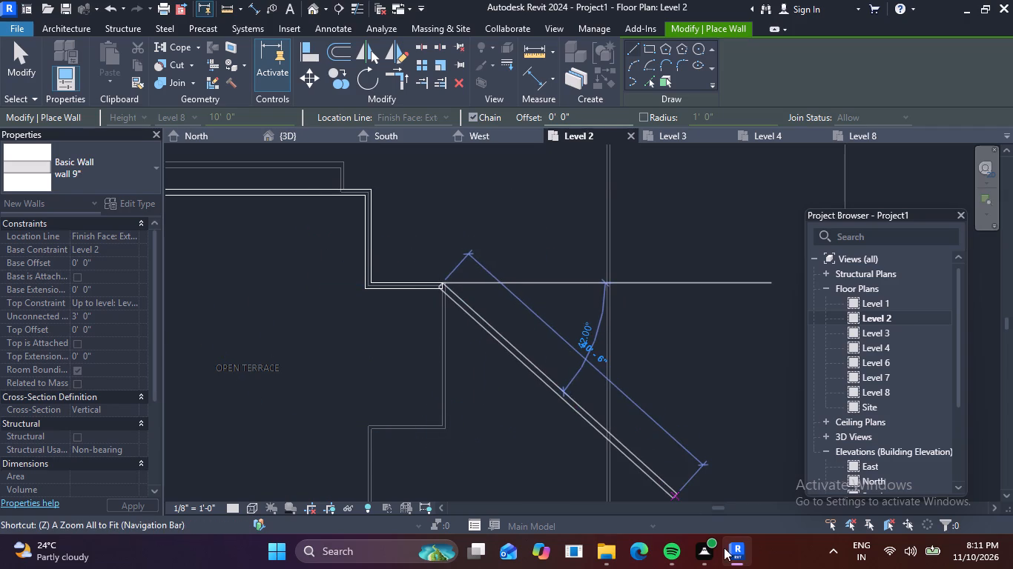
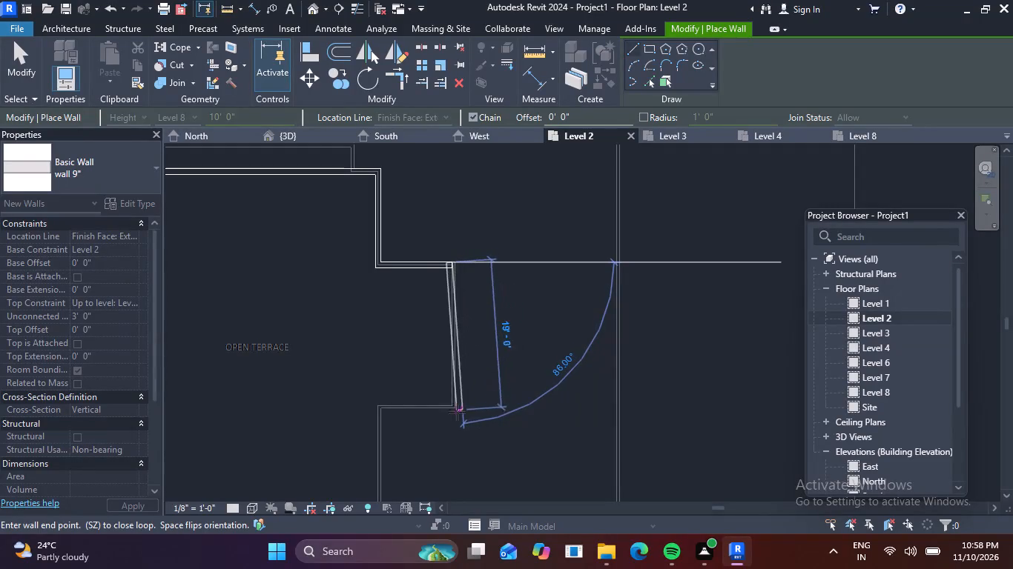
End the wall chain at the terrace's projecting corner and dismiss the save reminder without saving.
{"action": "scroll", "coordinate": [468, 417], "scroll_direction": "up", "scroll_amount": 5}
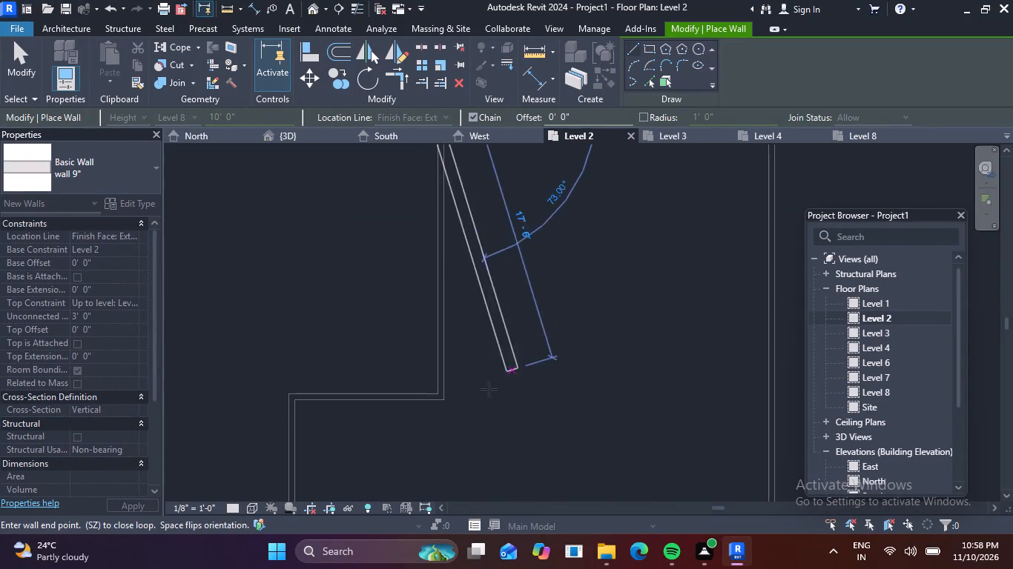
{"action": "scroll", "coordinate": [478, 396], "scroll_direction": "down", "scroll_amount": 6}
{"action": "middle_click_drag", "start_coordinate": [478, 408], "coordinate": [561, 422]}
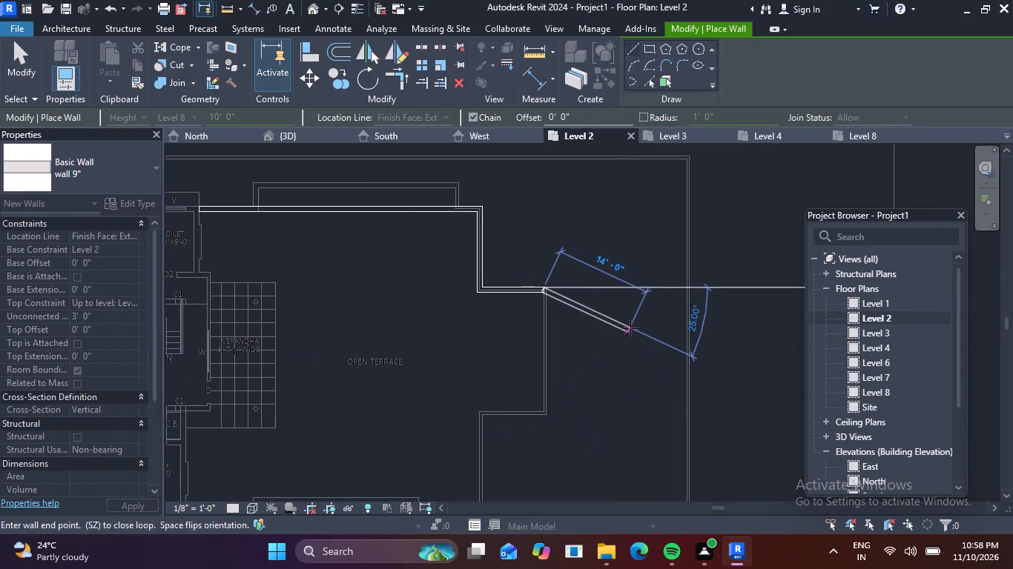
{"action": "key", "text": "Escape"}
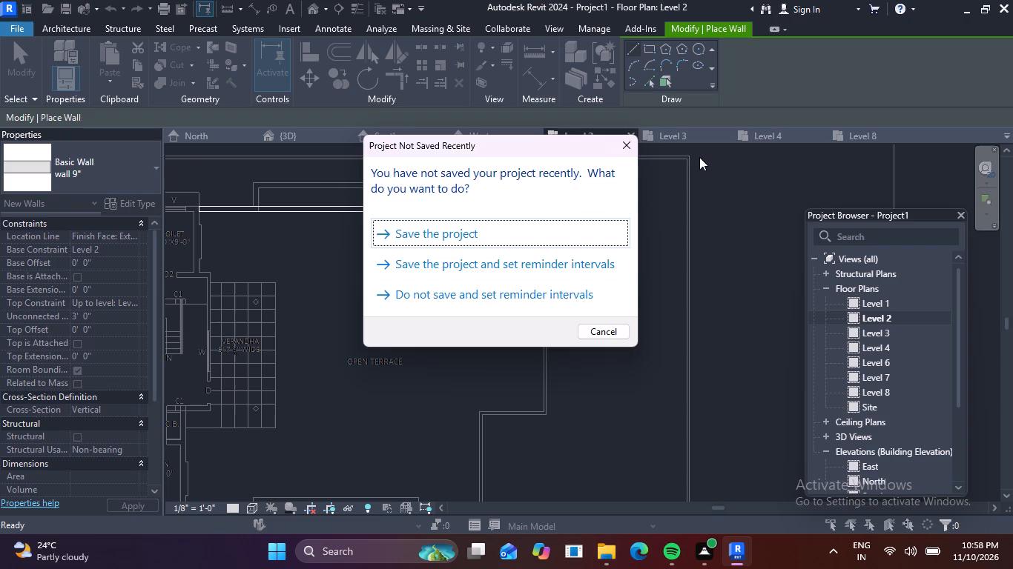
{"action": "left_click", "coordinate": [623, 146]}
Draw a new wall 9" chain from the kitchen's outer corner: 10' east, about 2'-3" north, 24' east to the terrace's south step.
{"action": "scroll", "coordinate": [637, 286], "scroll_direction": "down", "scroll_amount": 3}
{"action": "middle_click_drag", "start_coordinate": [642, 325], "coordinate": [649, 277]}
{"action": "scroll", "coordinate": [389, 401], "scroll_direction": "up", "scroll_amount": 4}
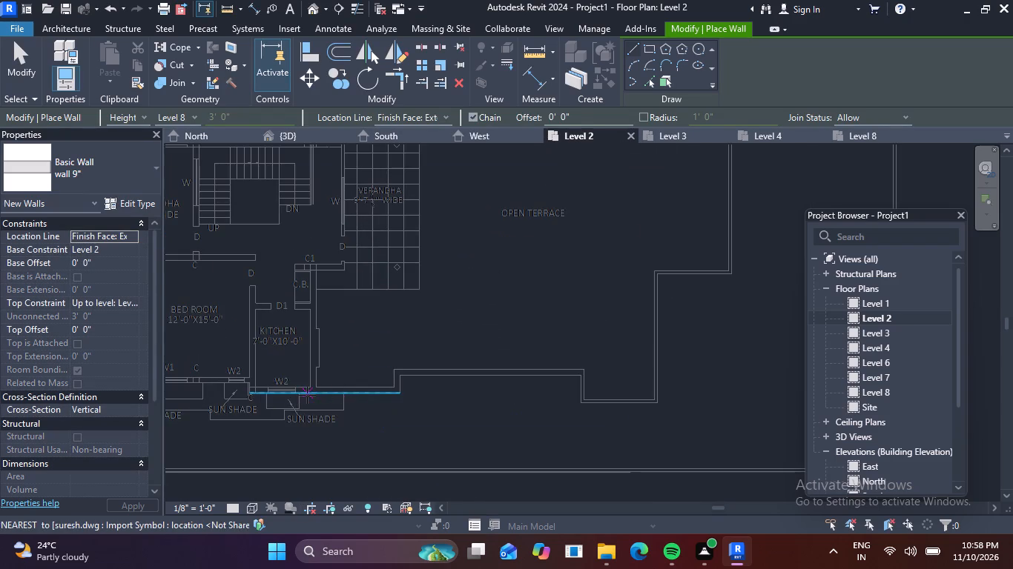
{"action": "scroll", "coordinate": [305, 393], "scroll_direction": "up", "scroll_amount": 5}
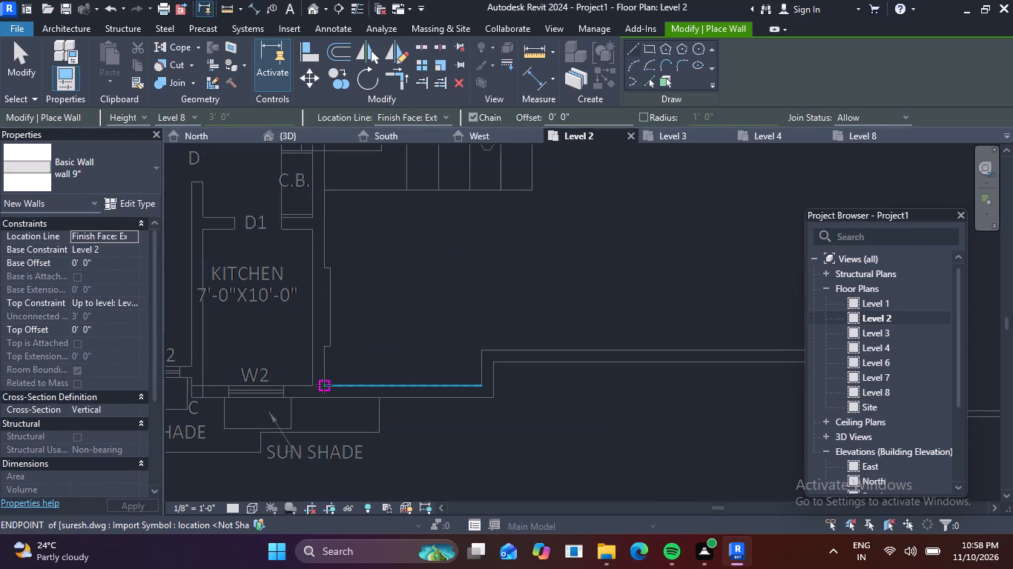
{"action": "left_click", "coordinate": [323, 385]}
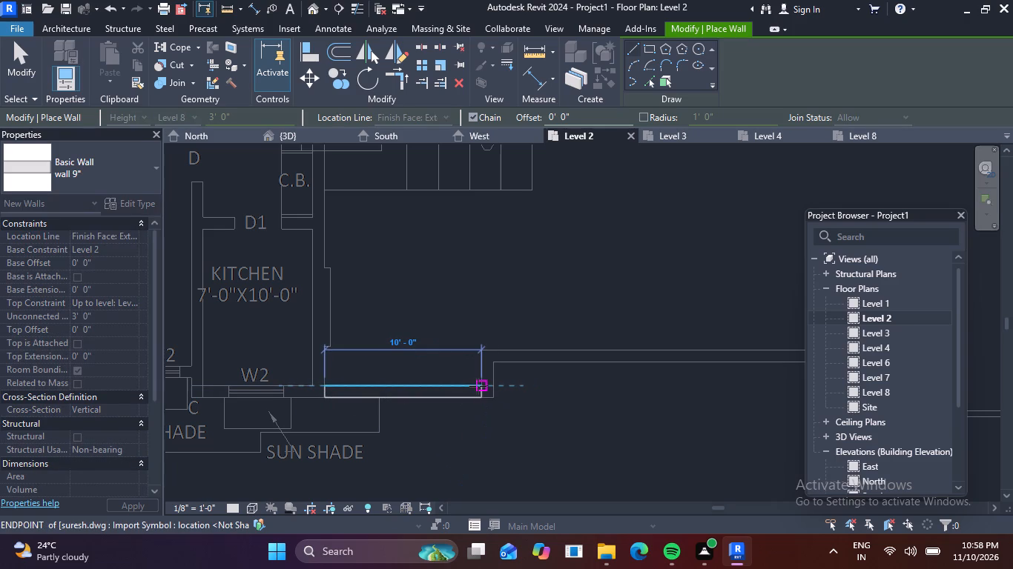
{"action": "left_click", "coordinate": [481, 385]}
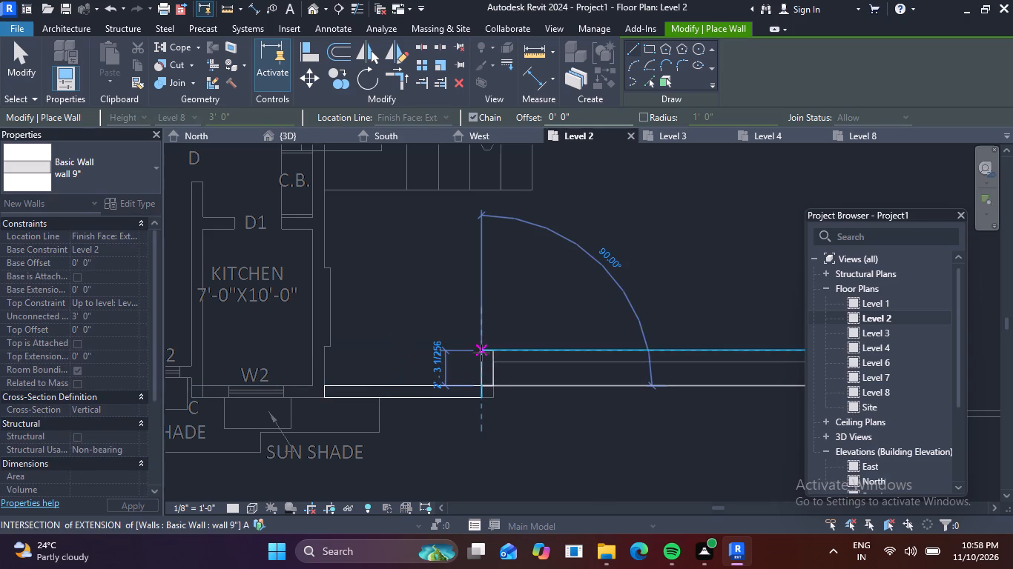
{"action": "left_click", "coordinate": [481, 353]}
{"action": "middle_click_drag", "start_coordinate": [656, 335], "coordinate": [273, 278]}
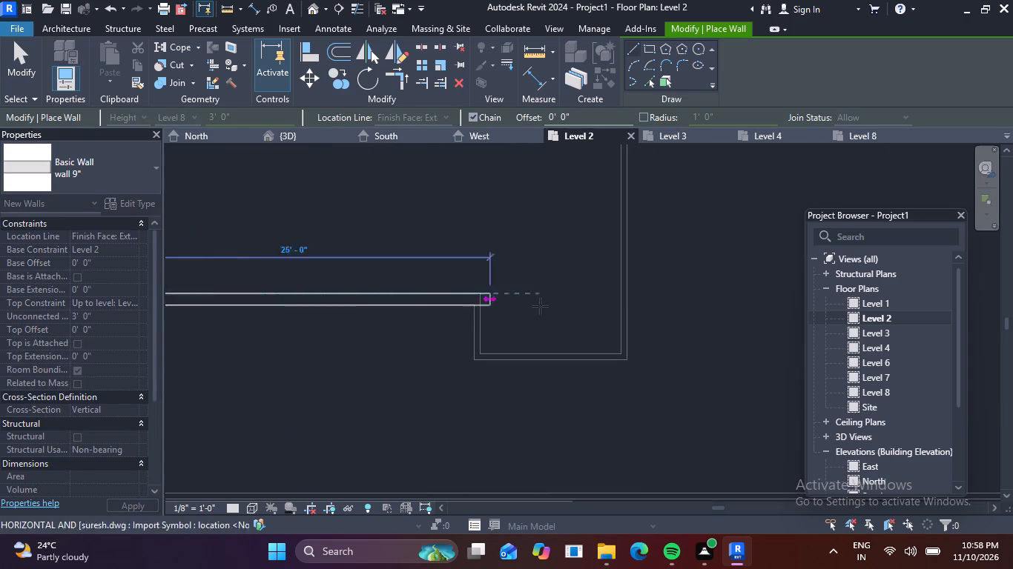
{"action": "left_click", "coordinate": [483, 296]}
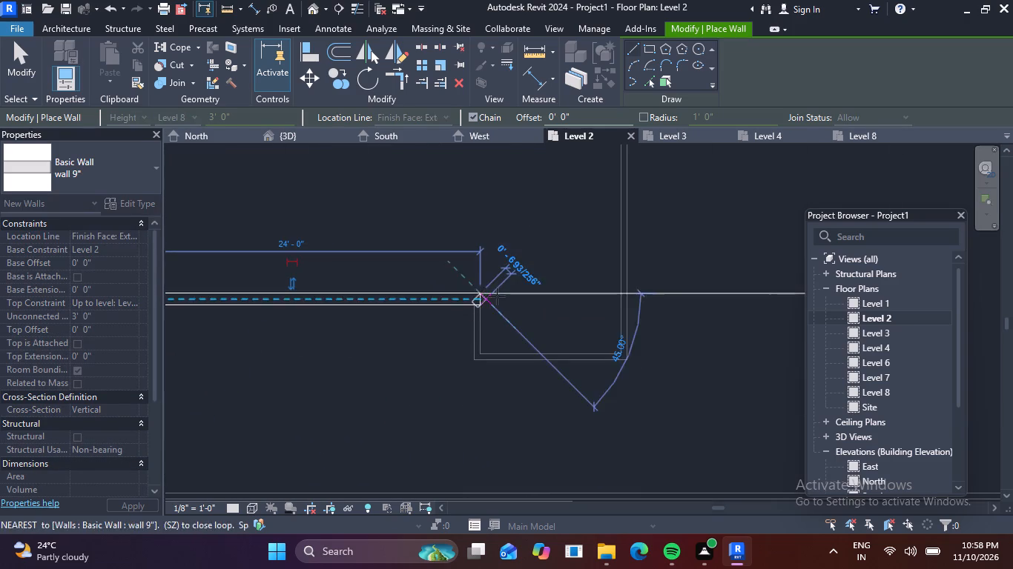
{"action": "key", "text": "Escape"}
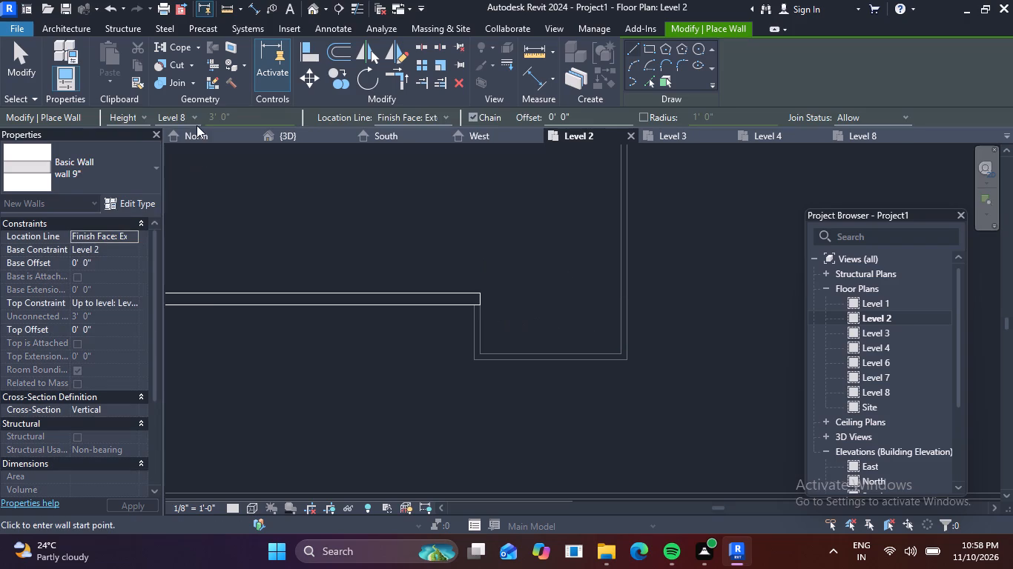
Switch to type wall 4.5 and continue from that wall's end, south about 3'-8" and east about 9'-2" around the terrace's southeast step.
{"action": "left_click", "coordinate": [156, 170]}
{"action": "left_click", "coordinate": [106, 230]}
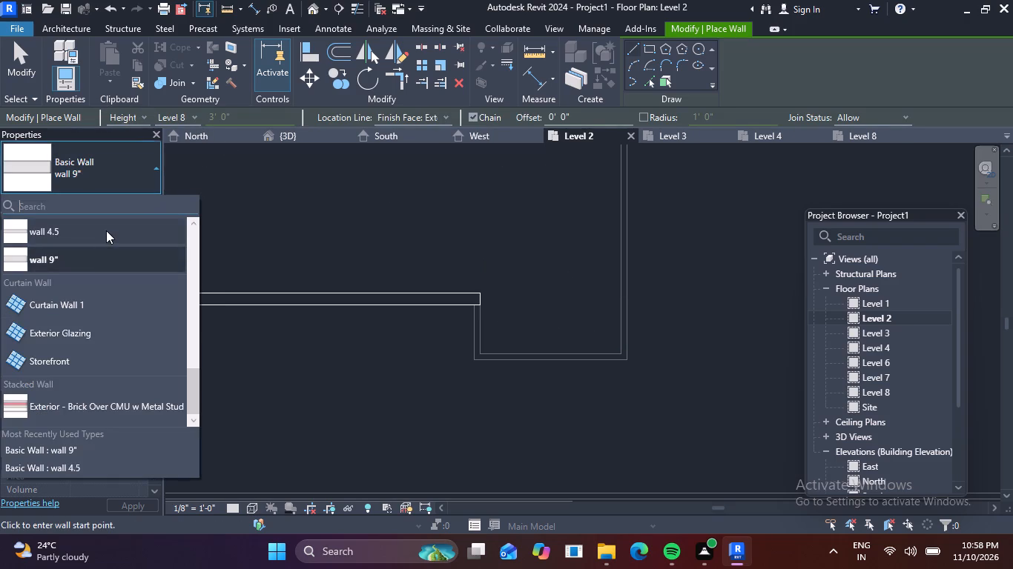
{"action": "scroll", "coordinate": [492, 322], "scroll_direction": "up", "scroll_amount": 4}
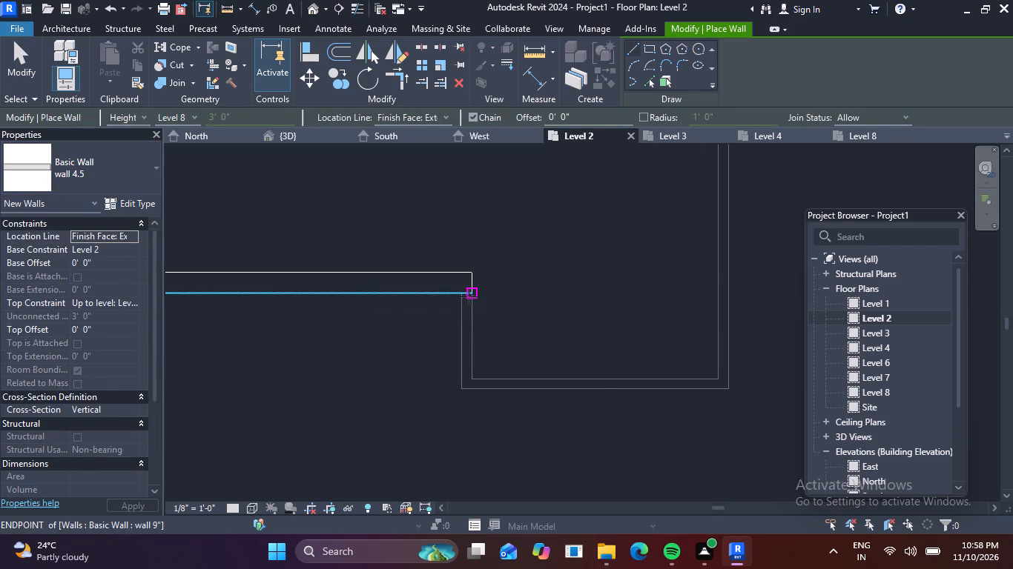
{"action": "left_click", "coordinate": [469, 296]}
{"action": "left_click", "coordinate": [475, 376]}
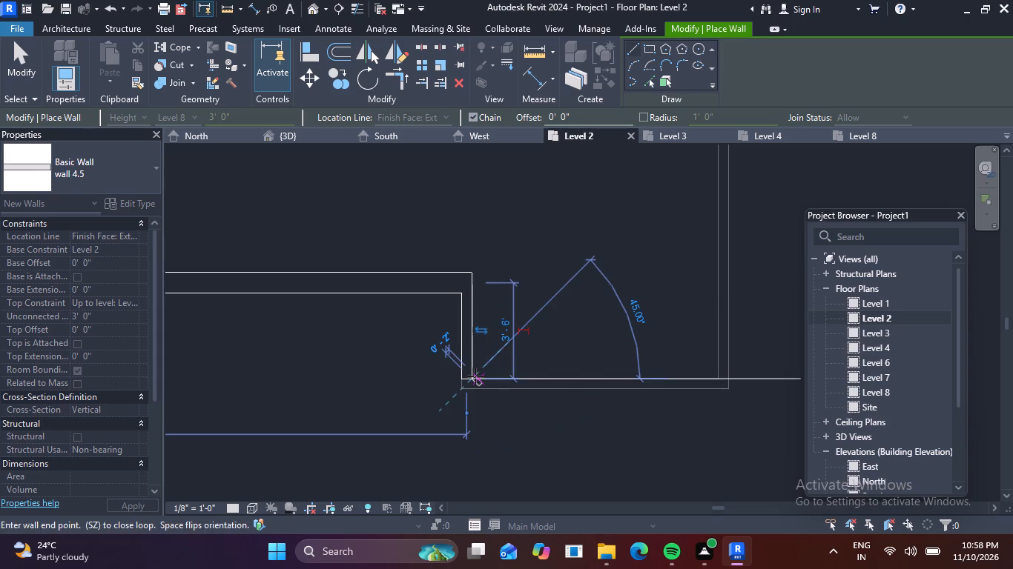
{"action": "left_click", "coordinate": [716, 374]}
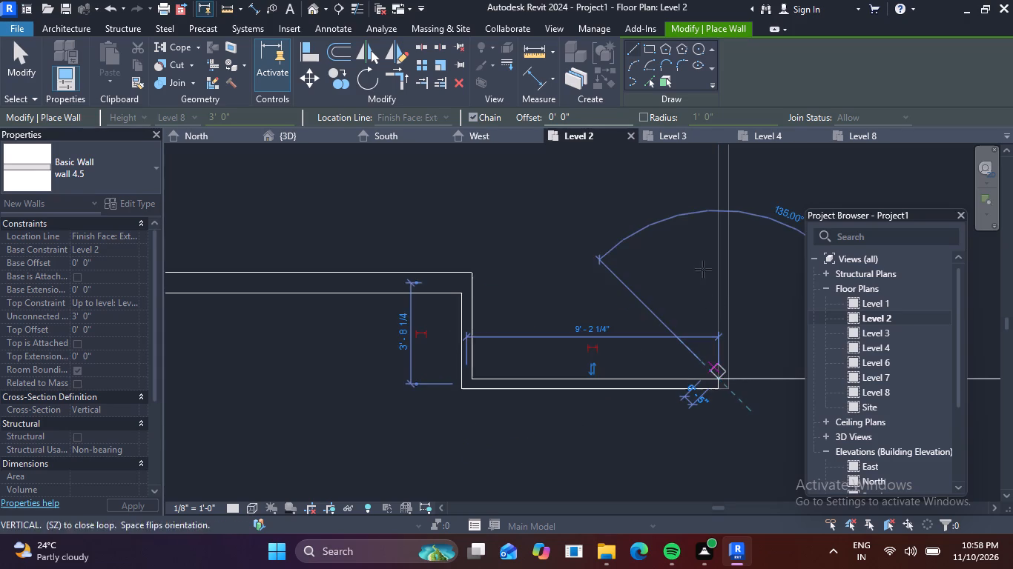
Continue the wall 4.5 chain north to the east side's inner step corner, and 9'-6" east to its outer corner.
{"action": "middle_click_drag", "start_coordinate": [690, 207], "coordinate": [607, 479]}
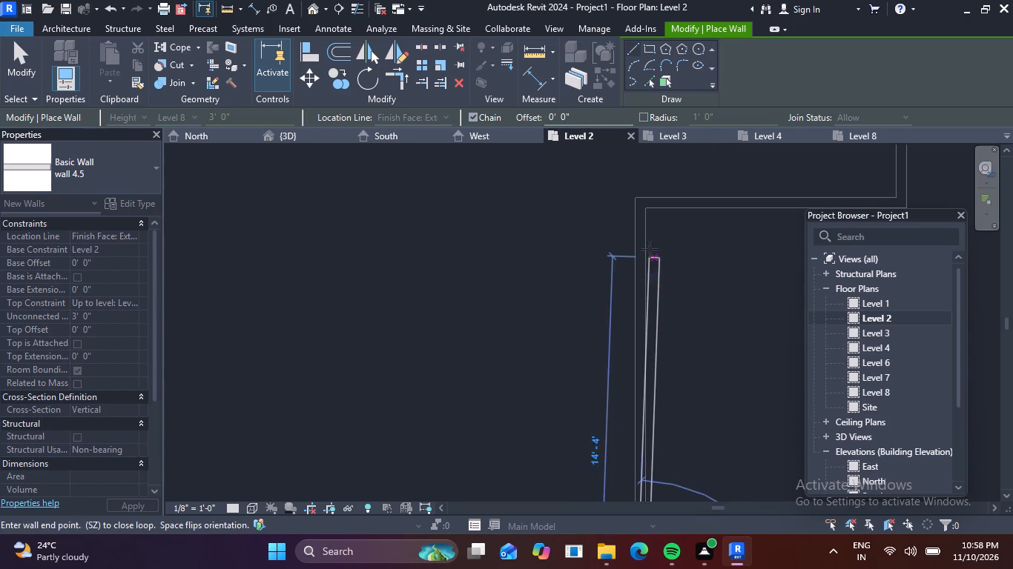
{"action": "scroll", "coordinate": [641, 235], "scroll_direction": "down", "scroll_amount": 2}
{"action": "middle_click_drag", "start_coordinate": [639, 241], "coordinate": [578, 382]}
{"action": "scroll", "coordinate": [583, 370], "scroll_direction": "up", "scroll_amount": 1}
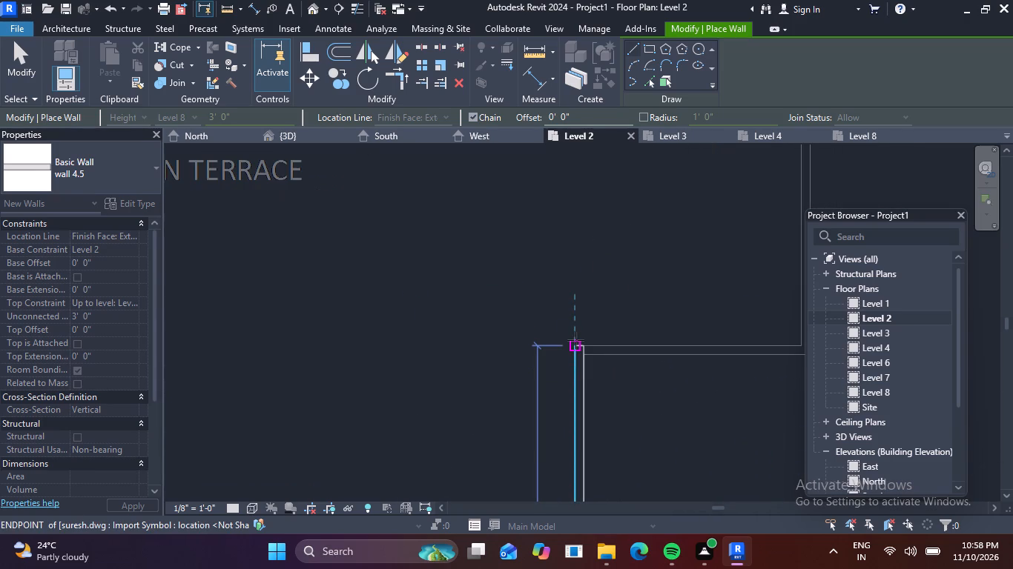
{"action": "left_click", "coordinate": [575, 342]}
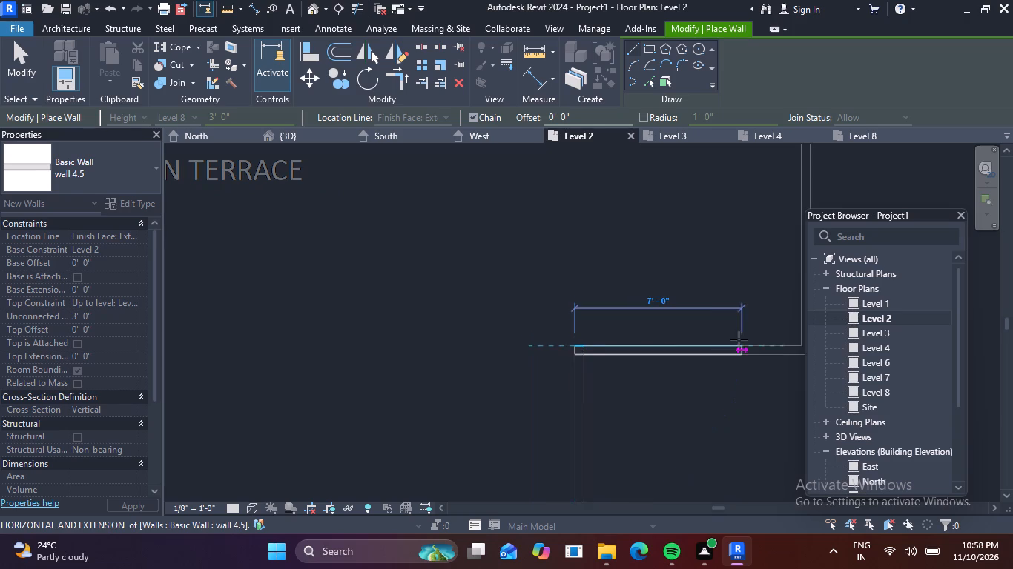
{"action": "middle_click_drag", "start_coordinate": [739, 339], "coordinate": [486, 346]}
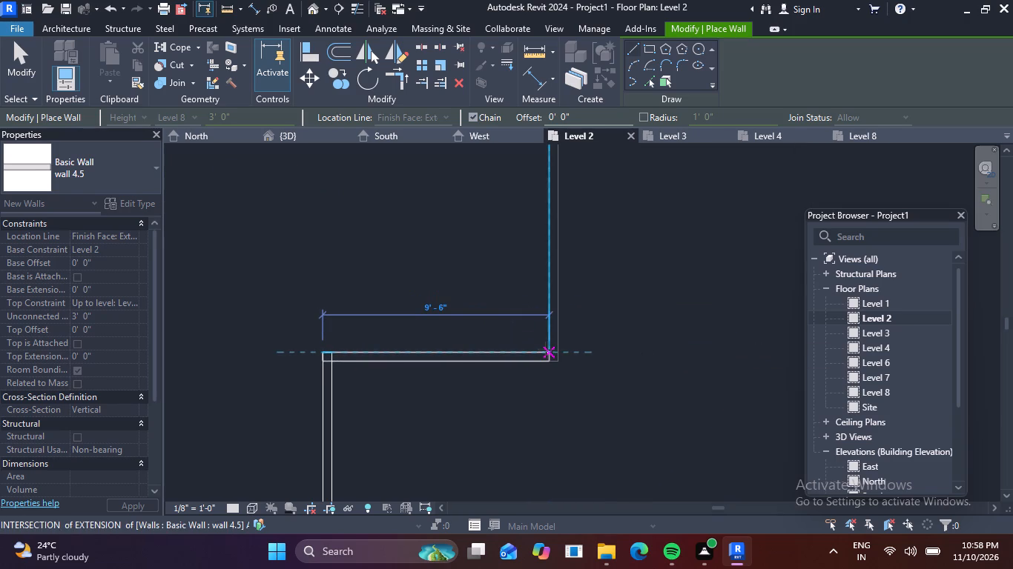
{"action": "left_click", "coordinate": [546, 350]}
Close the terrace outline by running the wall 4.5 chain north to the projecting end of the first 9" walls, and finish wall placement.
{"action": "middle_click_drag", "start_coordinate": [539, 220], "coordinate": [532, 552]}
{"action": "scroll", "coordinate": [539, 220], "scroll_direction": "down", "scroll_amount": 1}
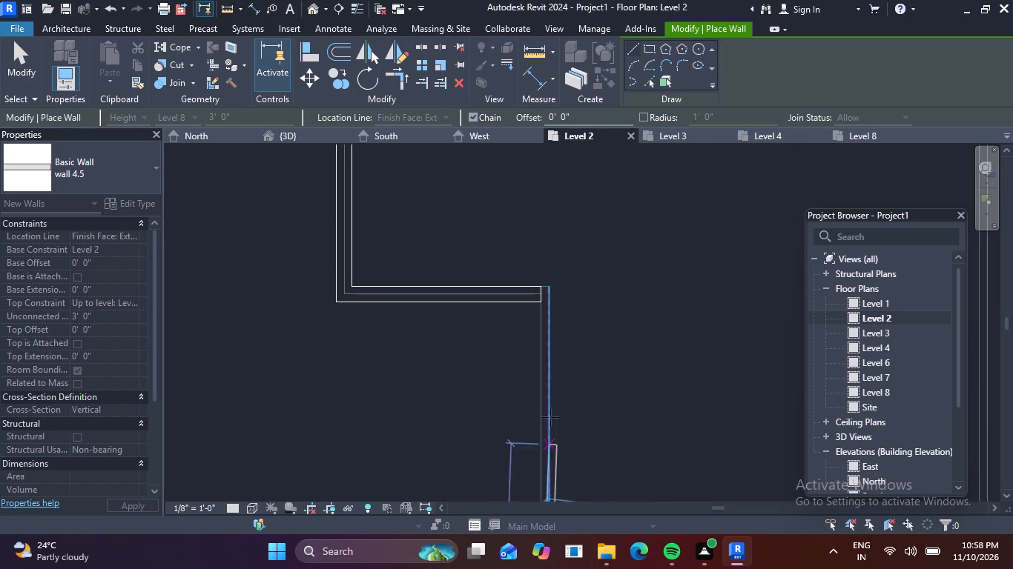
{"action": "scroll", "coordinate": [548, 299], "scroll_direction": "up", "scroll_amount": 2}
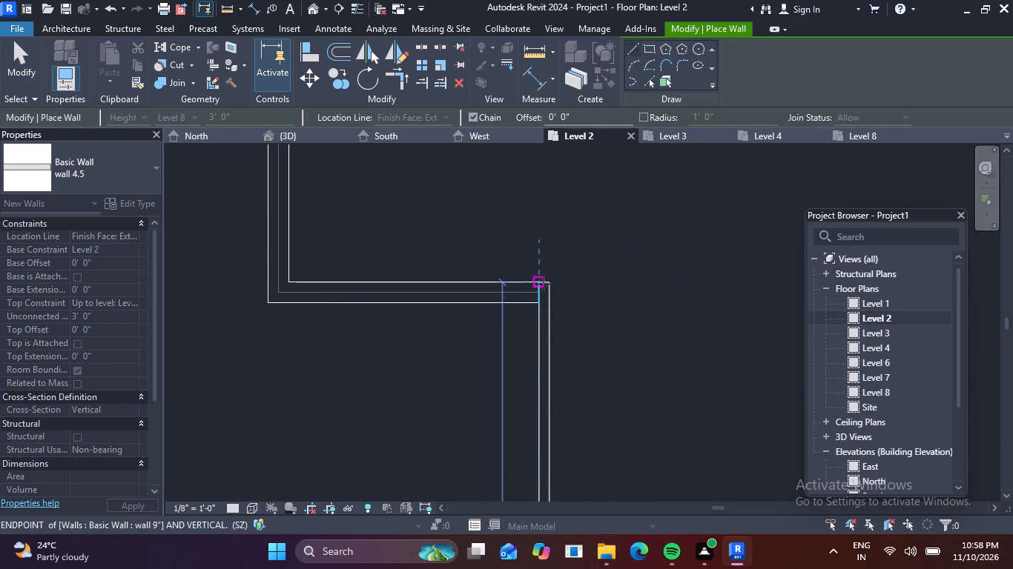
{"action": "left_click", "coordinate": [542, 283]}
{"action": "scroll", "coordinate": [624, 383], "scroll_direction": "down", "scroll_amount": 3}
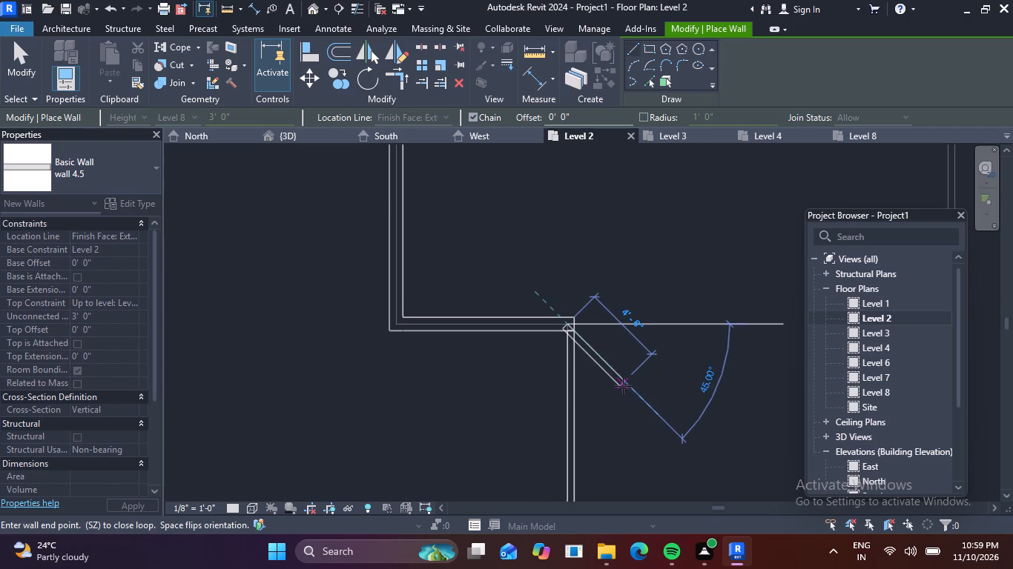
{"action": "key", "text": "Escape"}
{"action": "scroll", "coordinate": [410, 329], "scroll_direction": "down", "scroll_amount": 5}
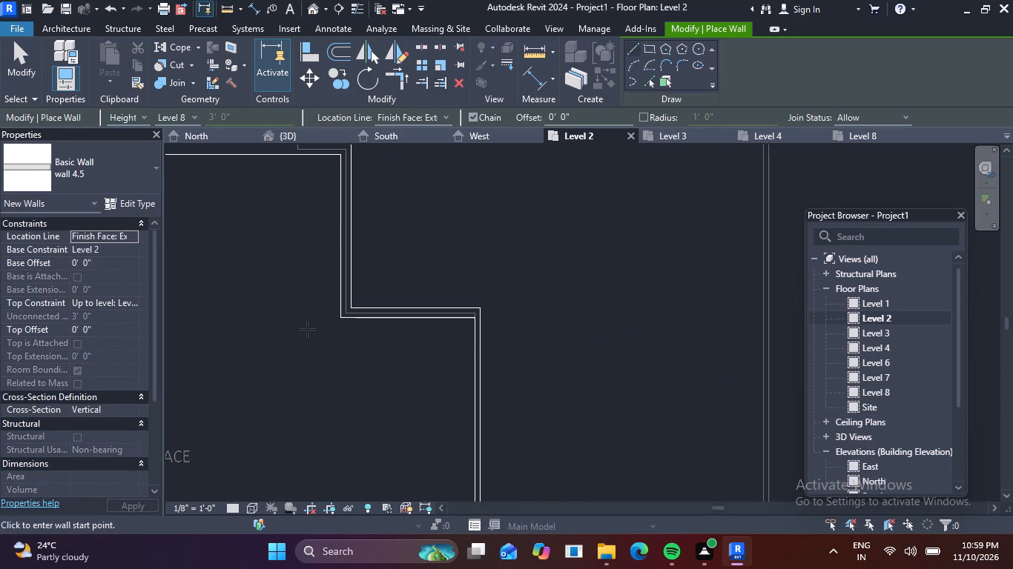
{"action": "middle_click_drag", "start_coordinate": [307, 329], "coordinate": [493, 424]}
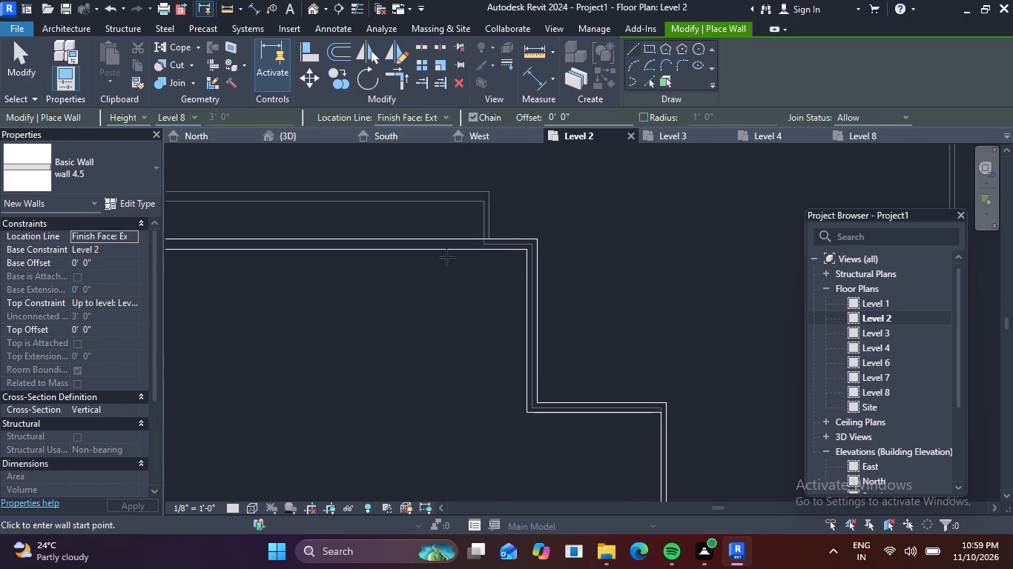
{"action": "scroll", "coordinate": [443, 254], "scroll_direction": "down", "scroll_amount": 4}
{"action": "middle_click_drag", "start_coordinate": [431, 279], "coordinate": [580, 234]}
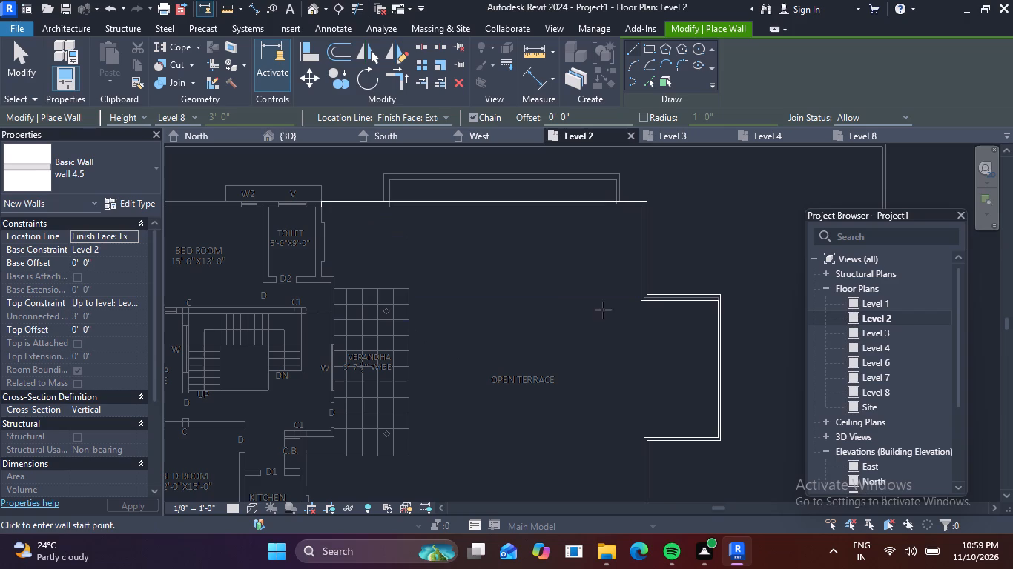
{"action": "key", "text": "Escape"}
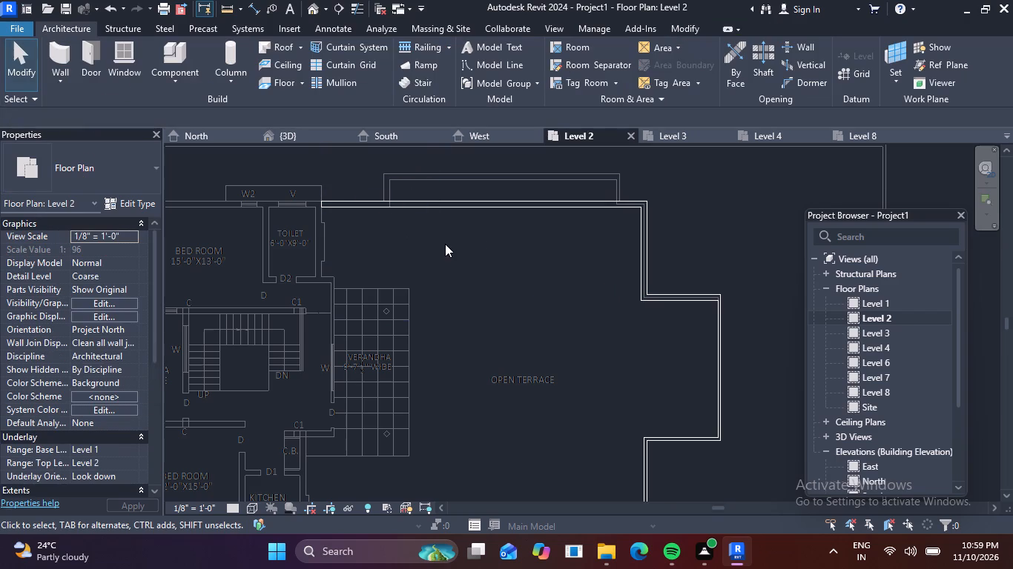
Check the new terrace walls' placement in the 3D view and in the West and North elevations.
{"action": "left_click", "coordinate": [306, 10]}
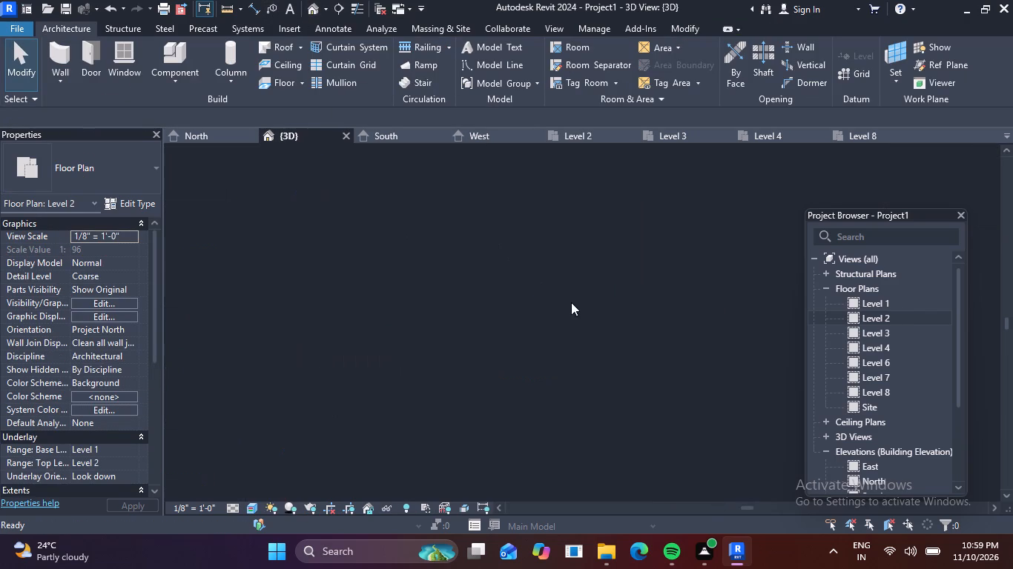
{"action": "scroll", "coordinate": [639, 373], "scroll_direction": "up", "scroll_amount": 6}
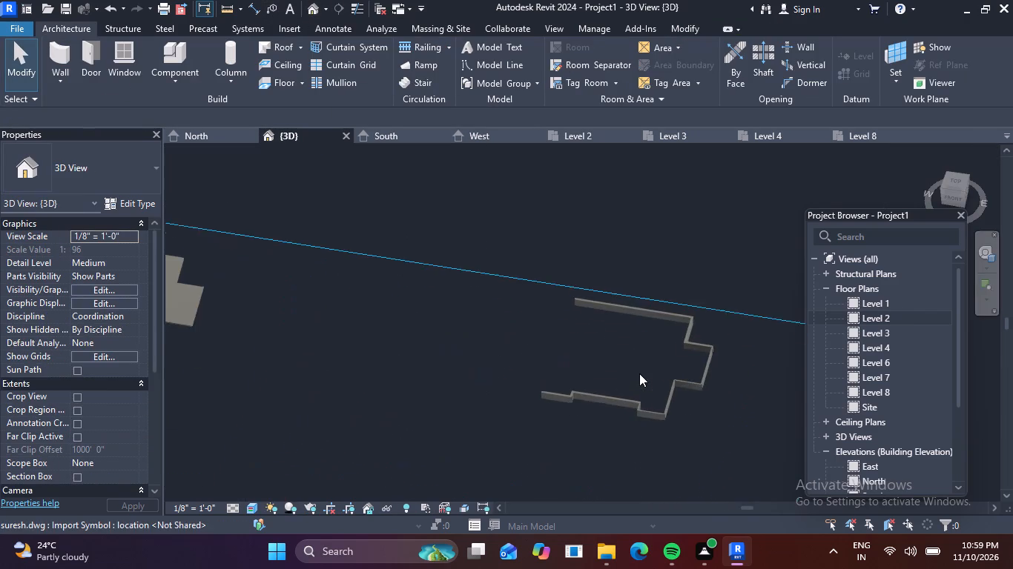
{"action": "scroll", "coordinate": [641, 398], "scroll_direction": "up", "scroll_amount": 6}
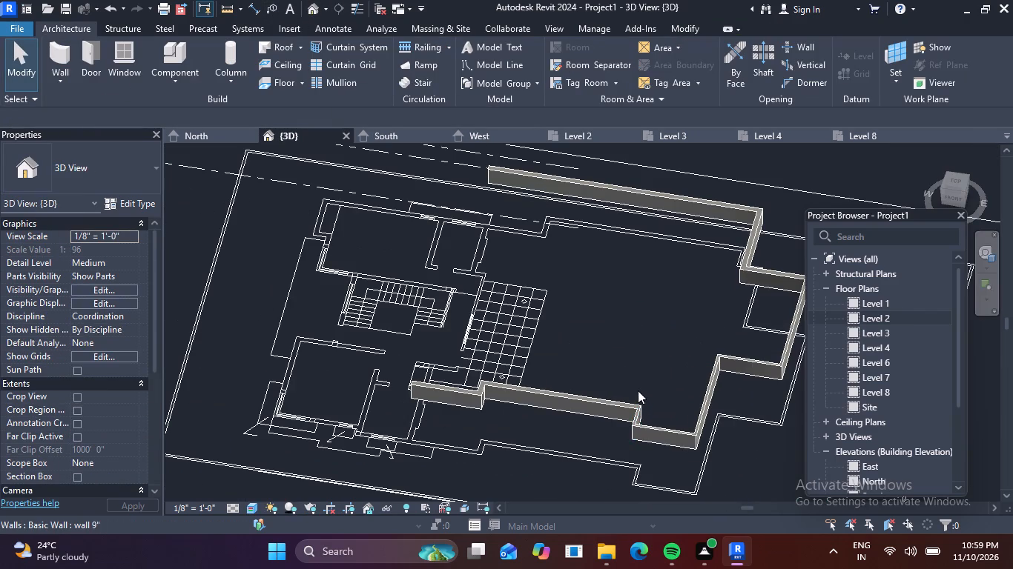
{"action": "scroll", "coordinate": [648, 315], "scroll_direction": "down", "scroll_amount": 3}
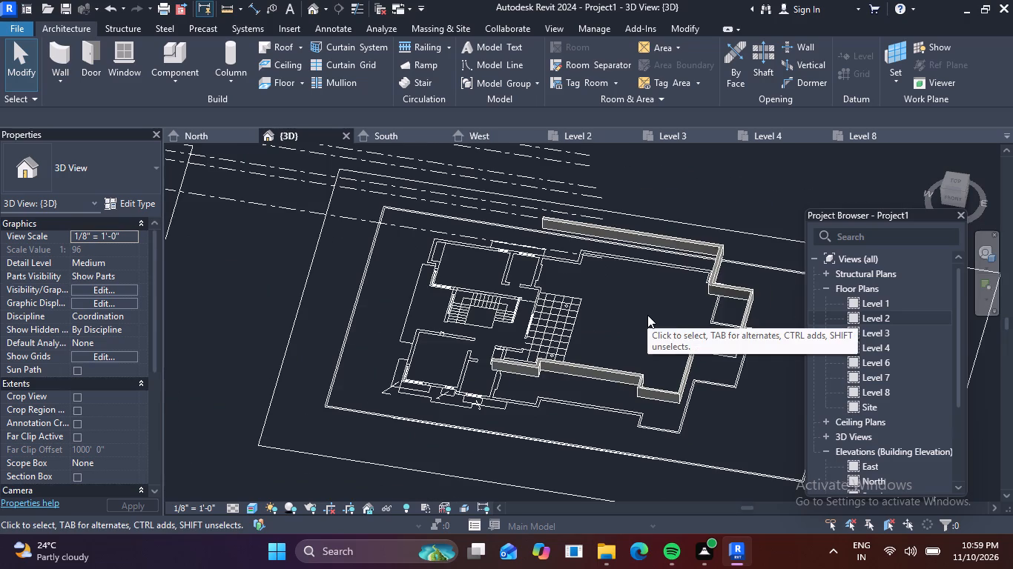
{"action": "scroll", "coordinate": [647, 315], "scroll_direction": "up", "scroll_amount": 1}
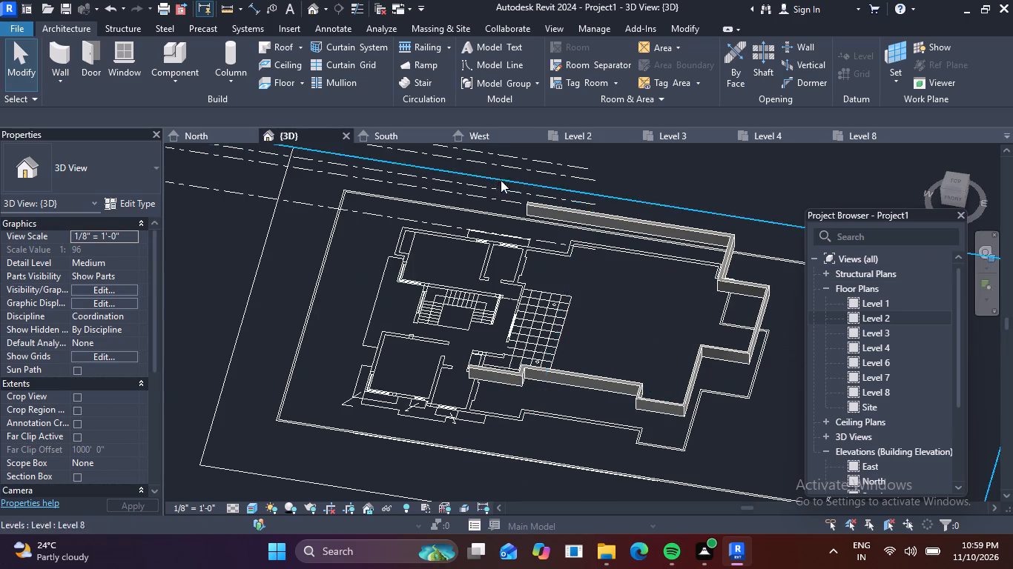
{"action": "left_click", "coordinate": [482, 133]}
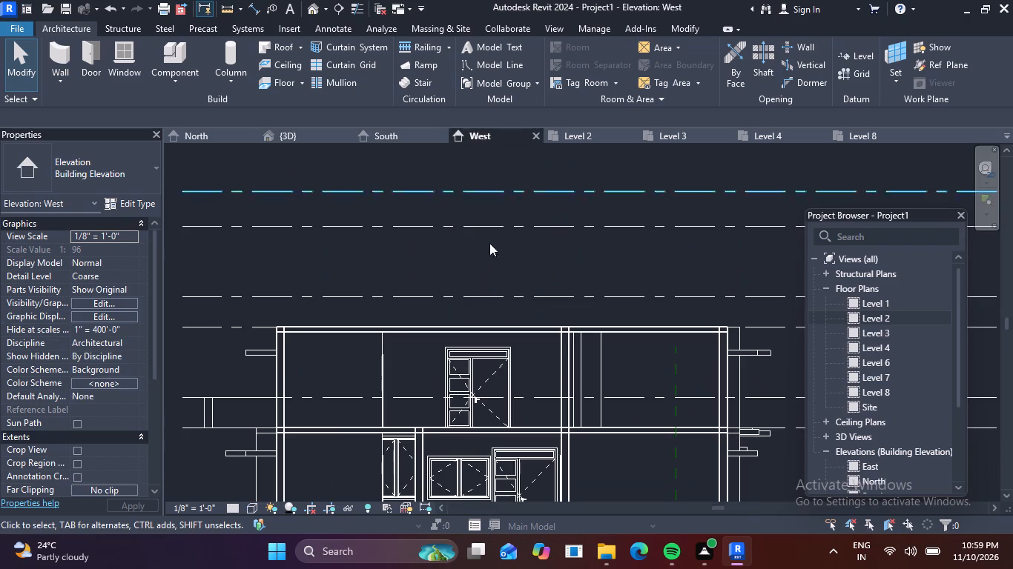
{"action": "scroll", "coordinate": [563, 262], "scroll_direction": "down", "scroll_amount": 3}
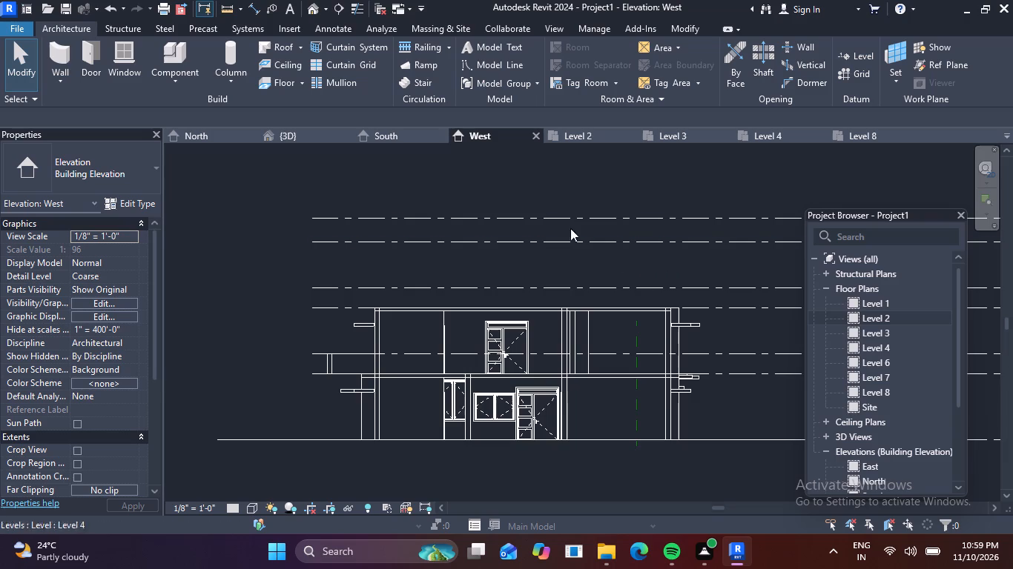
{"action": "left_click", "coordinate": [226, 138]}
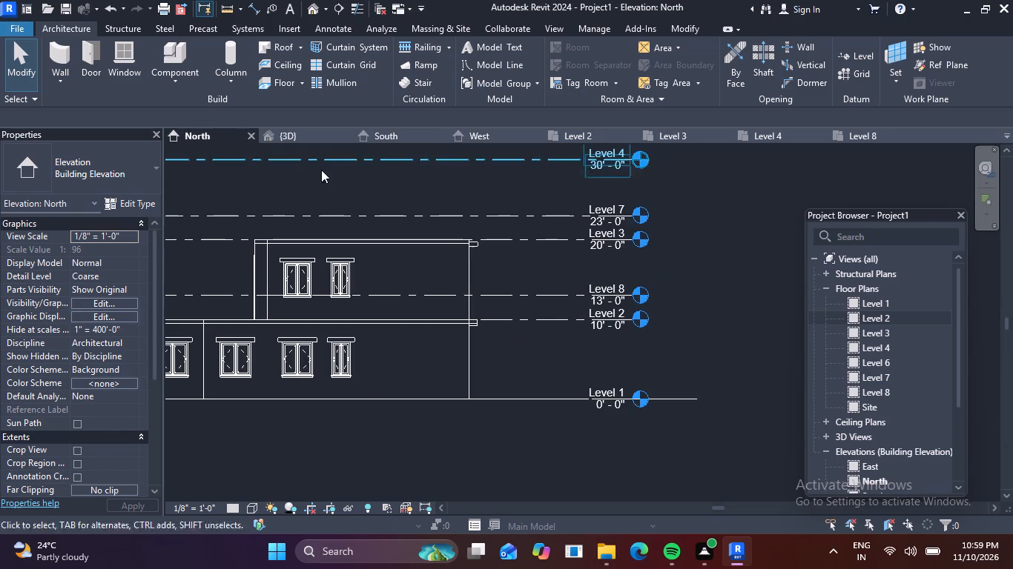
{"action": "scroll", "coordinate": [498, 242], "scroll_direction": "down", "scroll_amount": 4}
{"action": "middle_click_drag", "start_coordinate": [434, 280], "coordinate": [692, 247]}
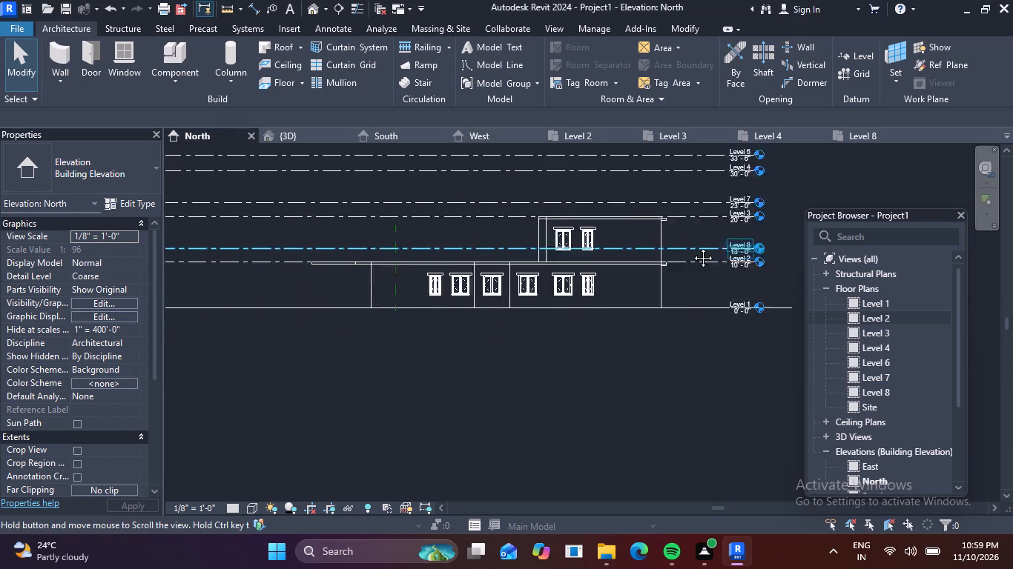
{"action": "middle_click_drag", "start_coordinate": [692, 247], "coordinate": [702, 247]}
{"action": "scroll", "coordinate": [477, 256], "scroll_direction": "down", "scroll_amount": 4}
{"action": "middle_click_drag", "start_coordinate": [528, 267], "coordinate": [716, 241]}
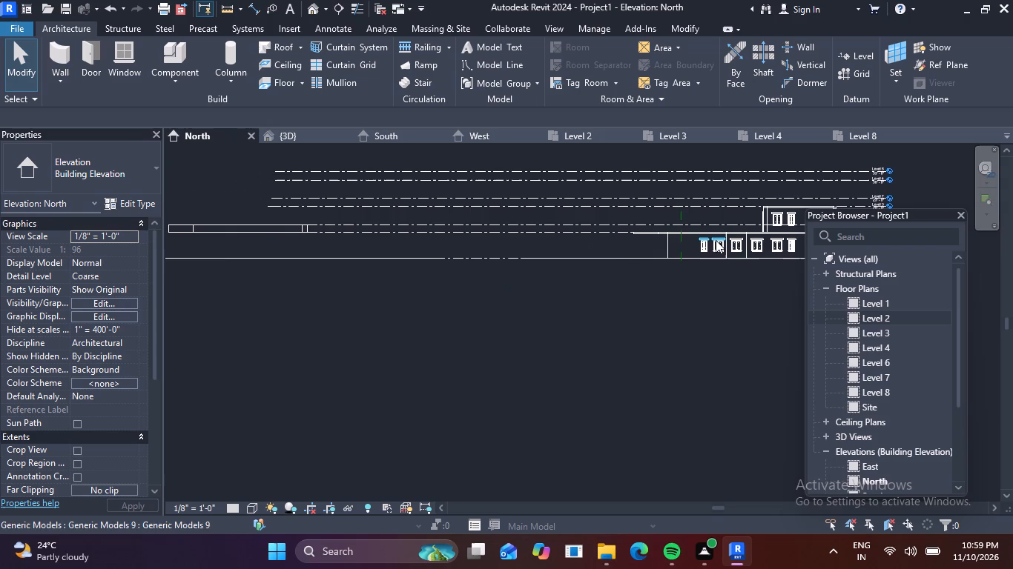
Examine the open terrace walls' extents and position between Level 2 and Level 8 in the North elevation.
{"action": "middle_click_drag", "start_coordinate": [234, 239], "coordinate": [405, 242]}
{"action": "scroll", "coordinate": [394, 235], "scroll_direction": "up", "scroll_amount": 5}
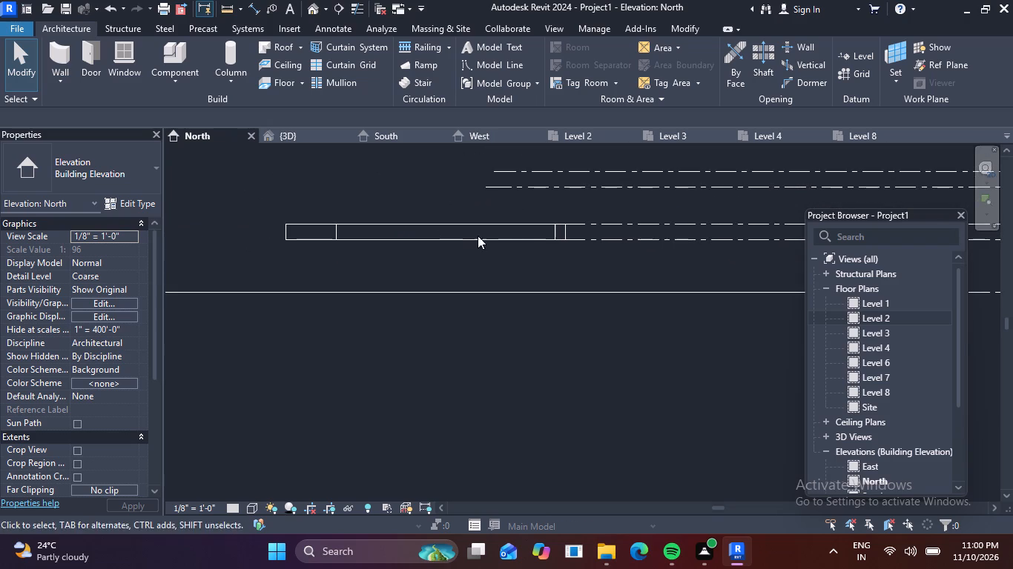
{"action": "scroll", "coordinate": [527, 225], "scroll_direction": "up", "scroll_amount": 4}
{"action": "scroll", "coordinate": [516, 227], "scroll_direction": "down", "scroll_amount": 3}
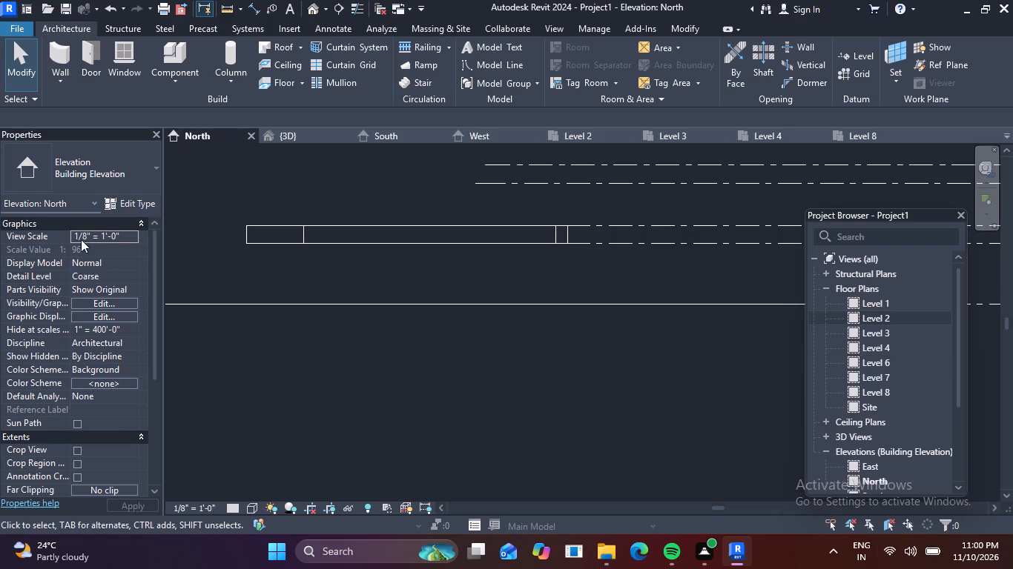
{"action": "scroll", "coordinate": [576, 244], "scroll_direction": "up", "scroll_amount": 4}
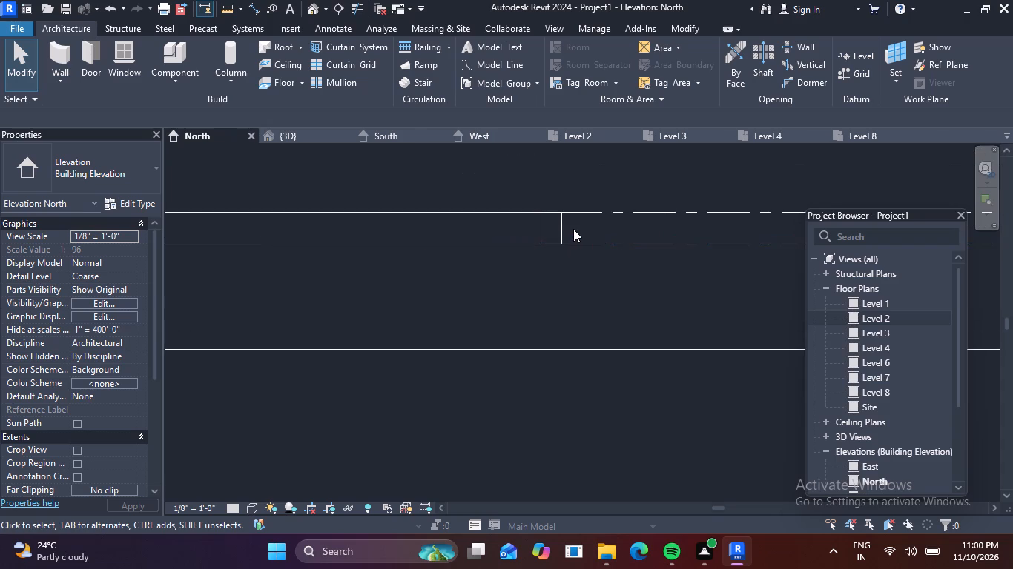
{"action": "scroll", "coordinate": [561, 237], "scroll_direction": "down", "scroll_amount": 3}
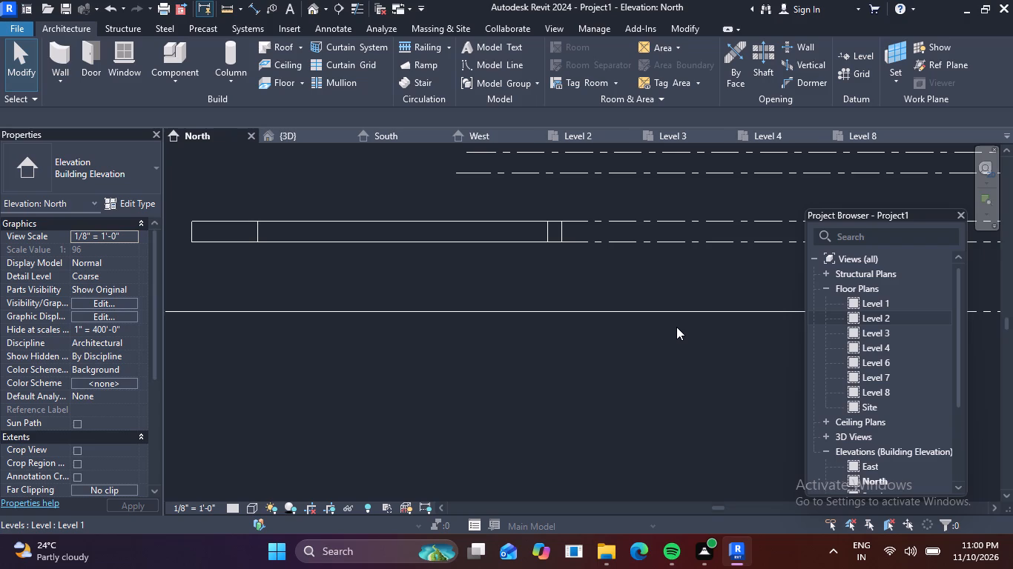
{"action": "scroll", "coordinate": [530, 242], "scroll_direction": "up", "scroll_amount": 4}
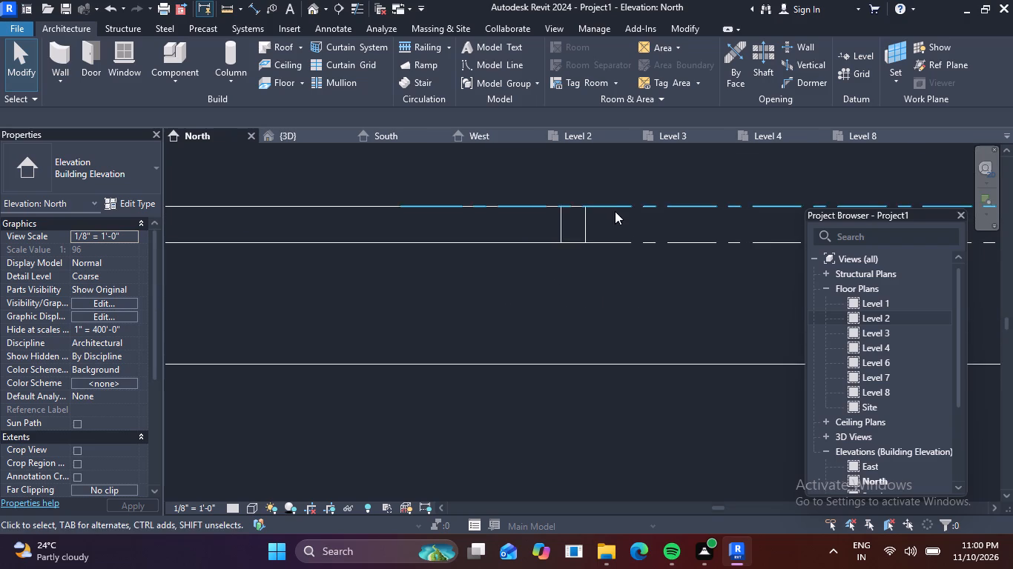
{"action": "middle_click_drag", "start_coordinate": [619, 213], "coordinate": [725, 227]}
{"action": "scroll", "coordinate": [729, 224], "scroll_direction": "down", "scroll_amount": 2}
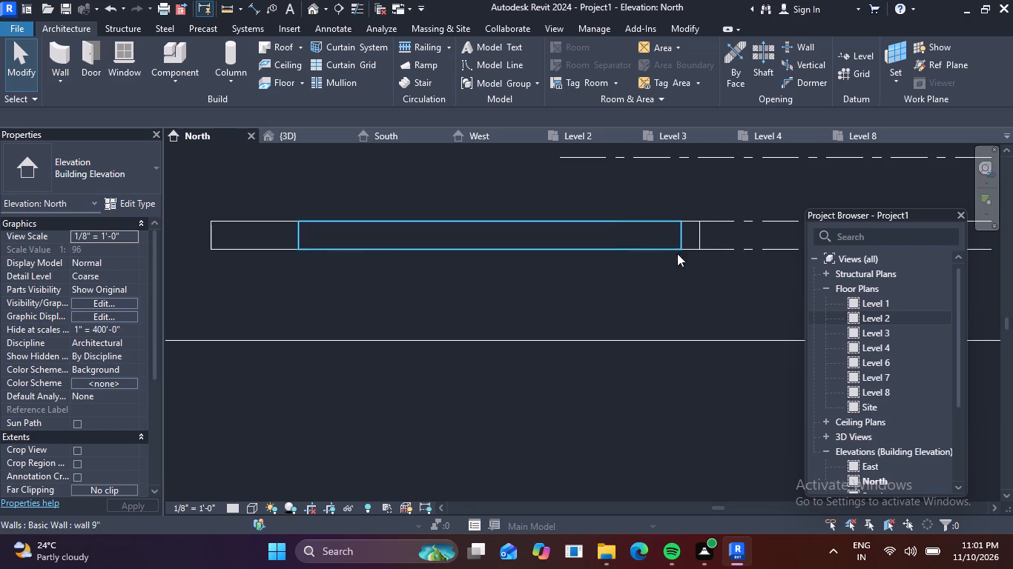
{"action": "scroll", "coordinate": [687, 230], "scroll_direction": "up", "scroll_amount": 1}
{"action": "scroll", "coordinate": [711, 232], "scroll_direction": "down", "scroll_amount": 1}
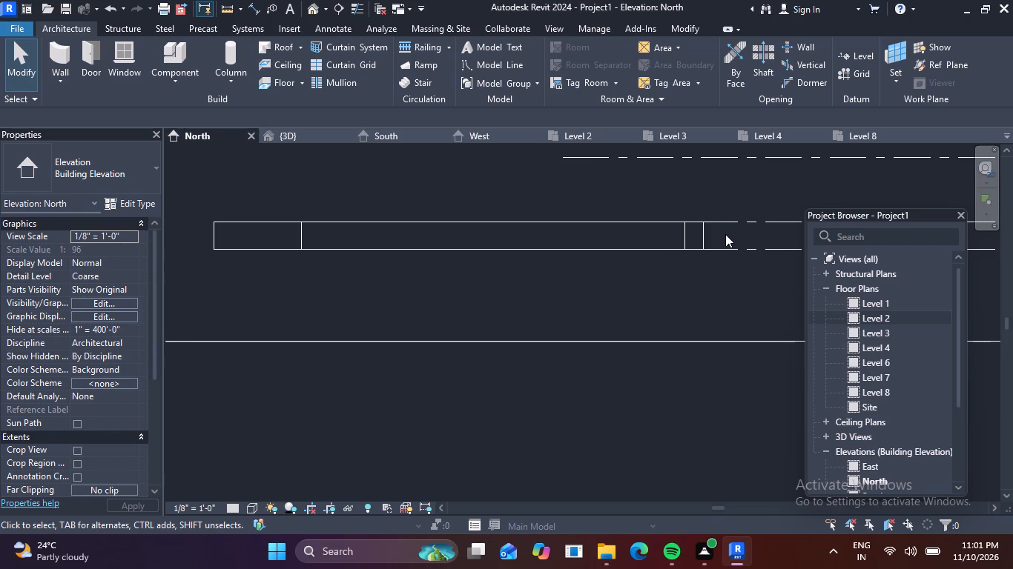
Select all the open terrace walls in the North elevation and compare their position with the modelled building.
{"action": "left_click_drag", "start_coordinate": [725, 234], "coordinate": [215, 242]}
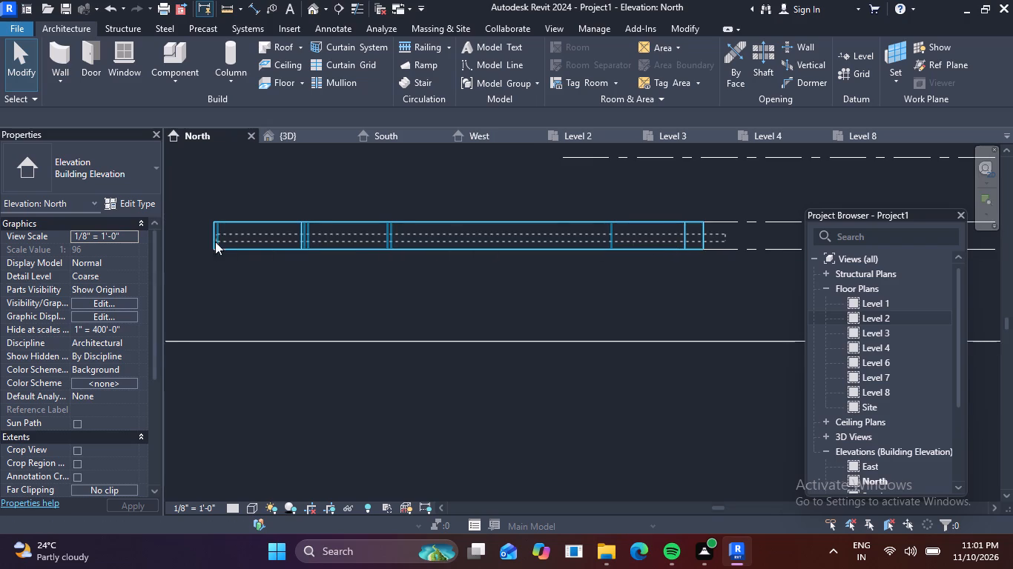
{"action": "left_click_drag", "start_coordinate": [215, 242], "coordinate": [202, 242]}
{"action": "scroll", "coordinate": [471, 253], "scroll_direction": "down", "scroll_amount": 4}
{"action": "middle_click_drag", "start_coordinate": [690, 293], "coordinate": [598, 293]}
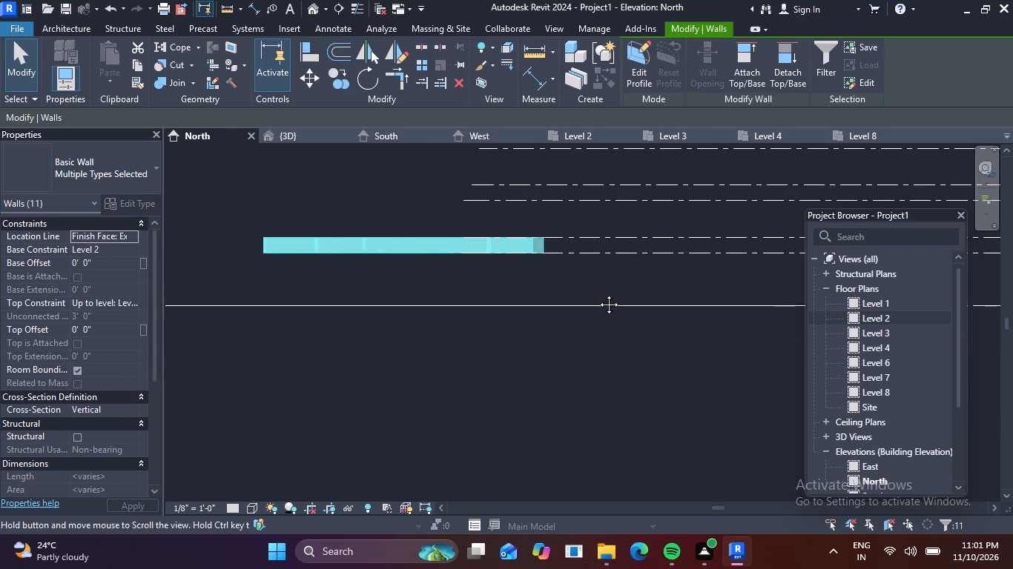
{"action": "middle_click_drag", "start_coordinate": [598, 293], "coordinate": [487, 293]}
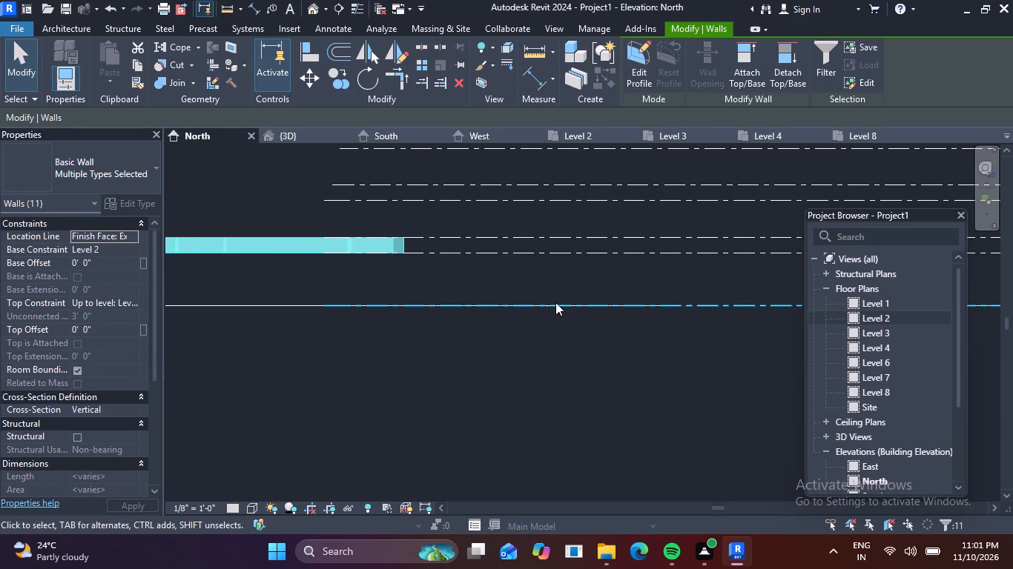
{"action": "scroll", "coordinate": [555, 302], "scroll_direction": "down", "scroll_amount": 6}
{"action": "middle_click_drag", "start_coordinate": [614, 303], "coordinate": [449, 290]}
{"action": "scroll", "coordinate": [731, 246], "scroll_direction": "up", "scroll_amount": 3}
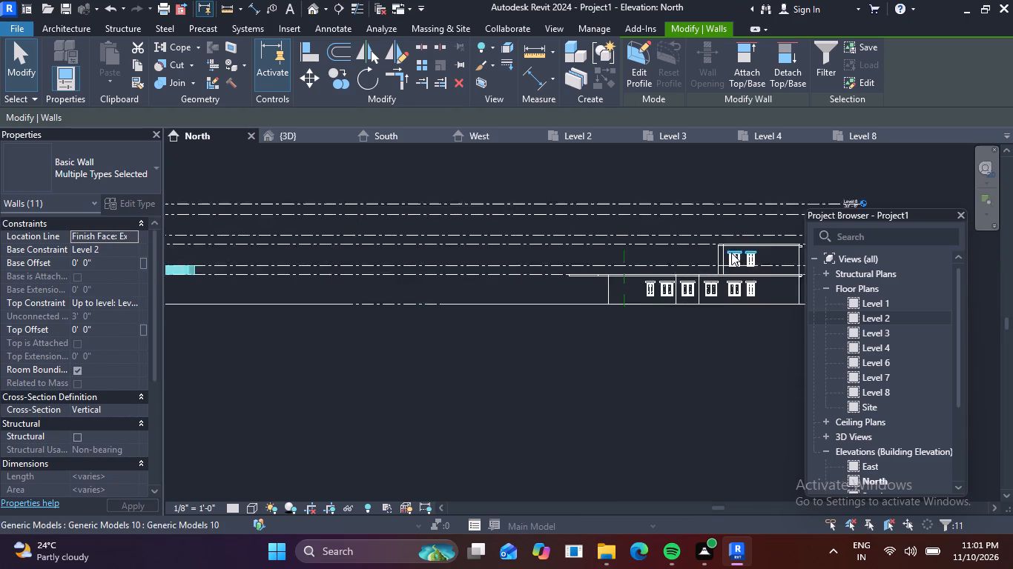
{"action": "scroll", "coordinate": [731, 253], "scroll_direction": "up", "scroll_amount": 2}
{"action": "middle_click_drag", "start_coordinate": [593, 310], "coordinate": [802, 302]}
{"action": "middle_click", "coordinate": [802, 302]}
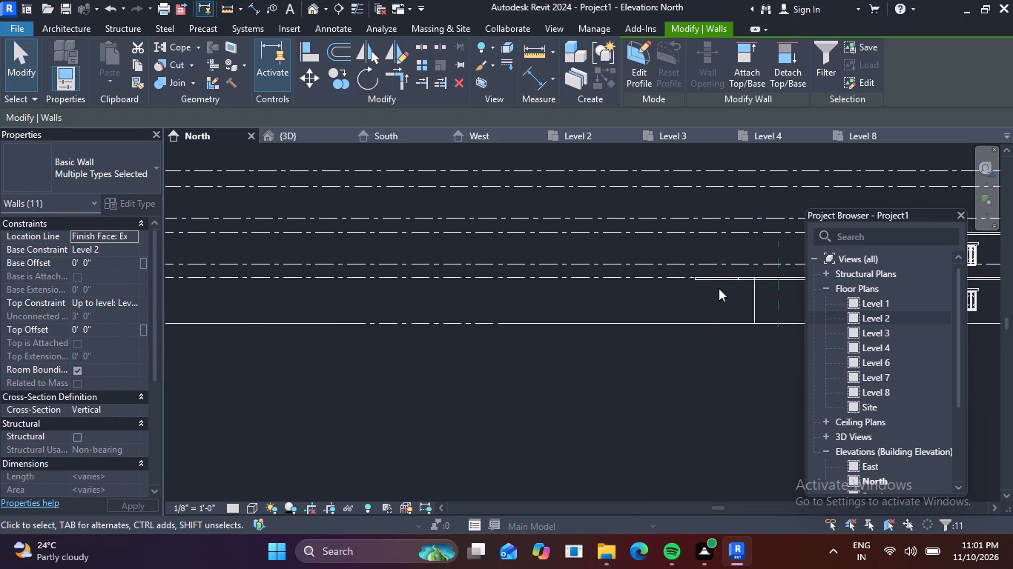
{"action": "scroll", "coordinate": [710, 288], "scroll_direction": "down", "scroll_amount": 2}
{"action": "middle_click_drag", "start_coordinate": [700, 288], "coordinate": [578, 303]}
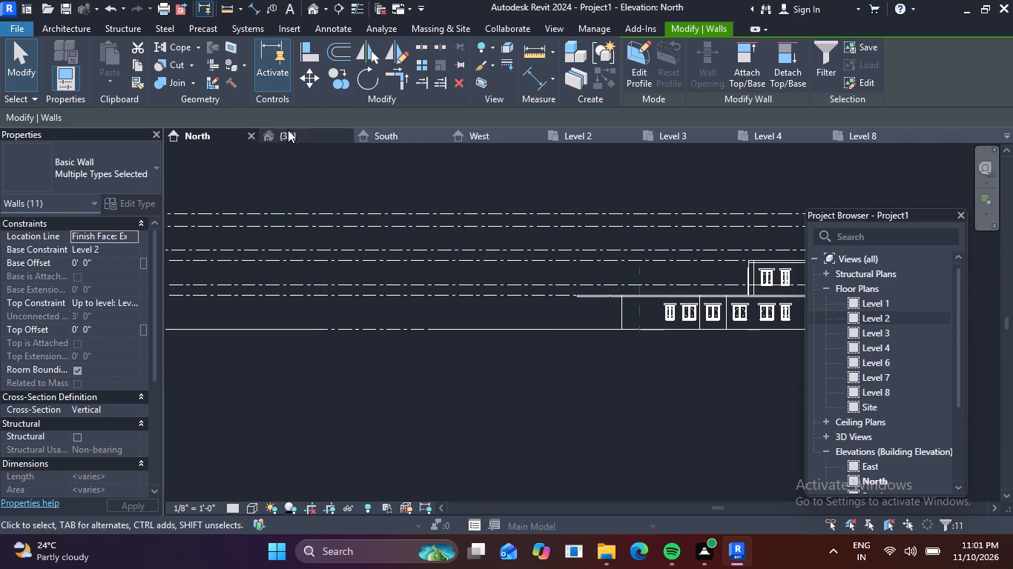
Check the selected terrace walls' position in the South elevation and in the Level 8, Level 4 and Level 3 floor plans.
{"action": "left_click", "coordinate": [392, 133]}
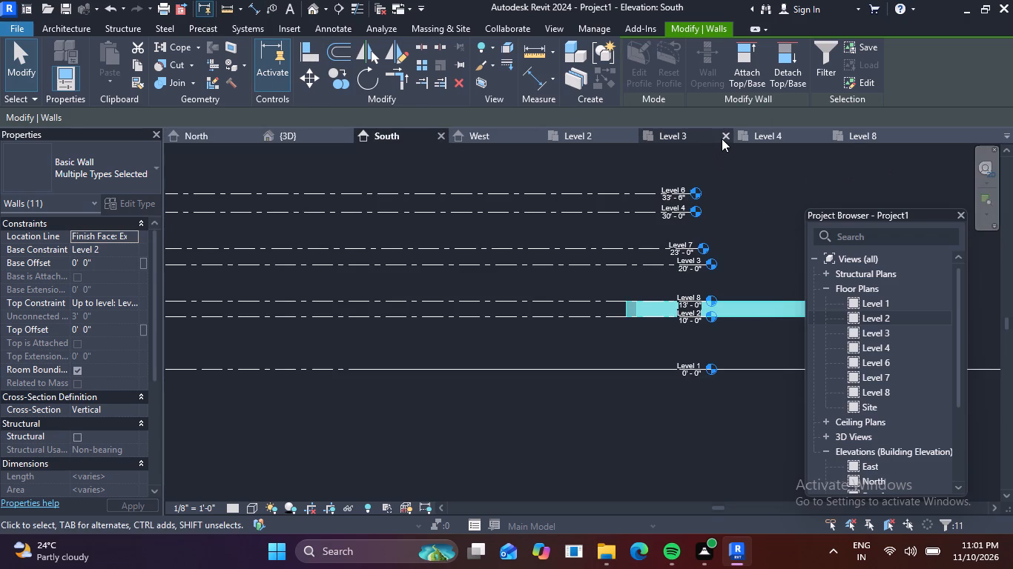
{"action": "left_click", "coordinate": [850, 136]}
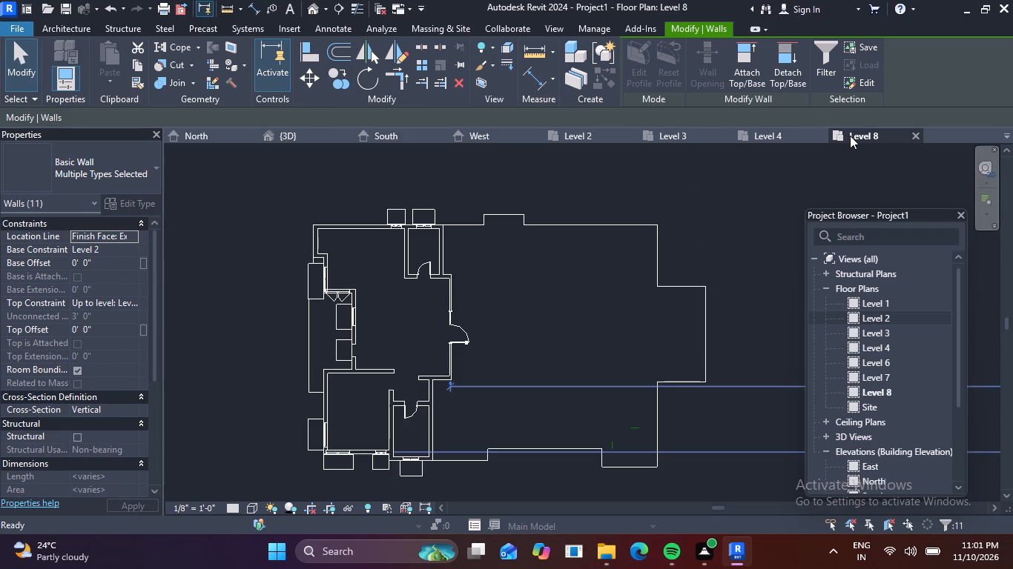
{"action": "scroll", "coordinate": [623, 336], "scroll_direction": "down", "scroll_amount": 5}
{"action": "middle_click_drag", "start_coordinate": [667, 316], "coordinate": [377, 259]}
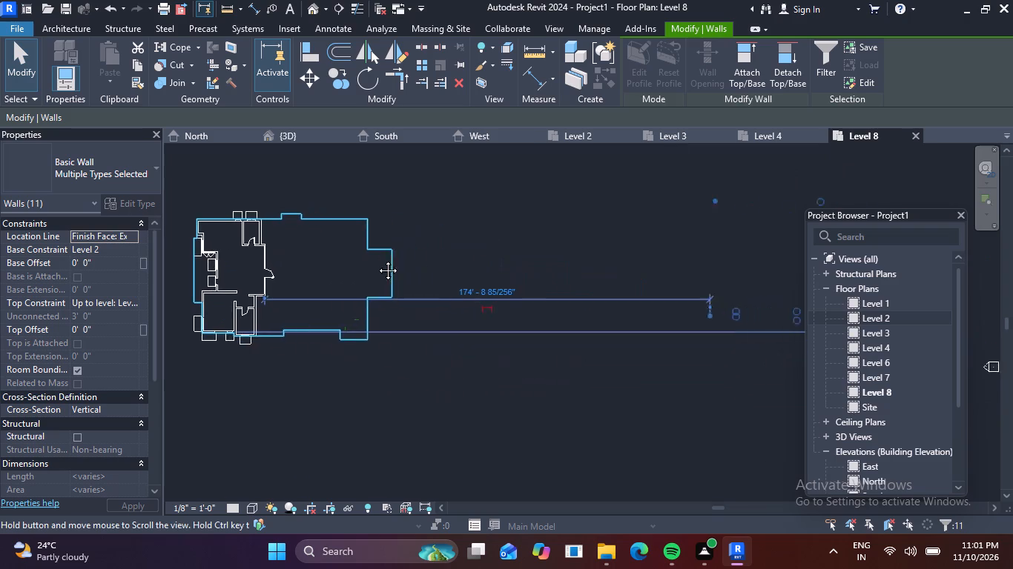
{"action": "middle_click_drag", "start_coordinate": [377, 259], "coordinate": [362, 264]}
{"action": "scroll", "coordinate": [447, 291], "scroll_direction": "down", "scroll_amount": 3}
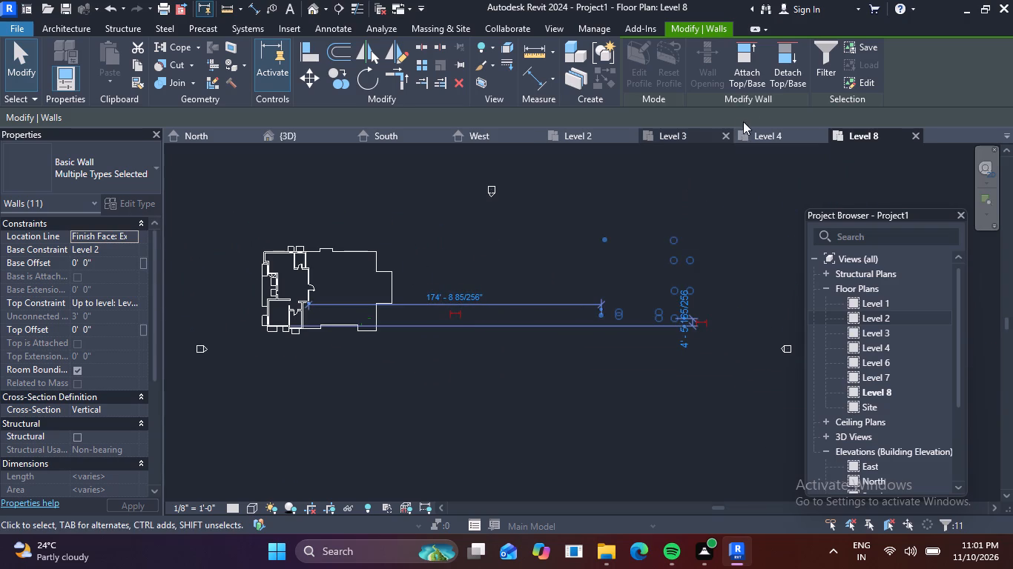
{"action": "left_click", "coordinate": [767, 140]}
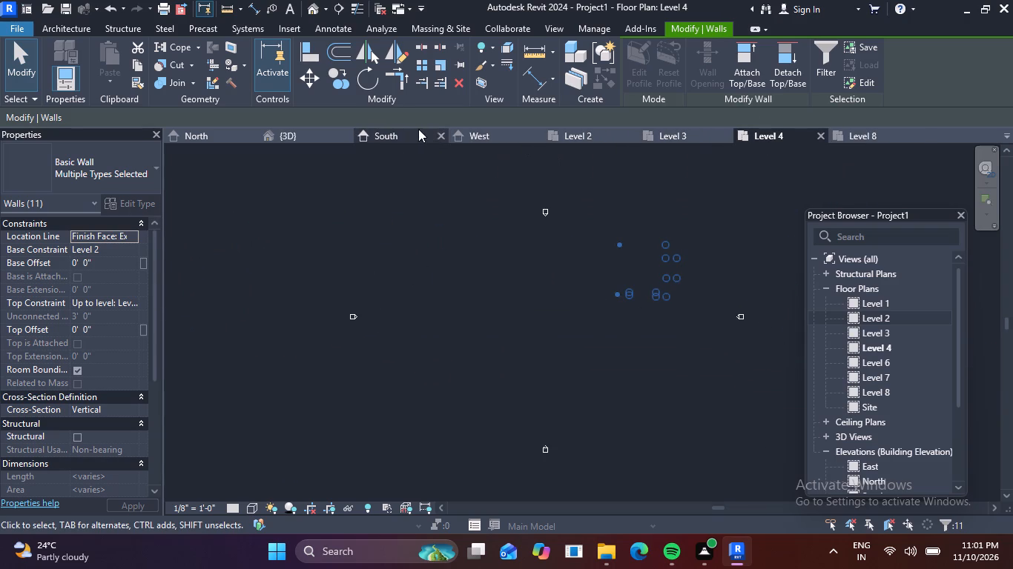
{"action": "left_click", "coordinate": [857, 395]}
{"action": "double_click", "coordinate": [856, 393]}
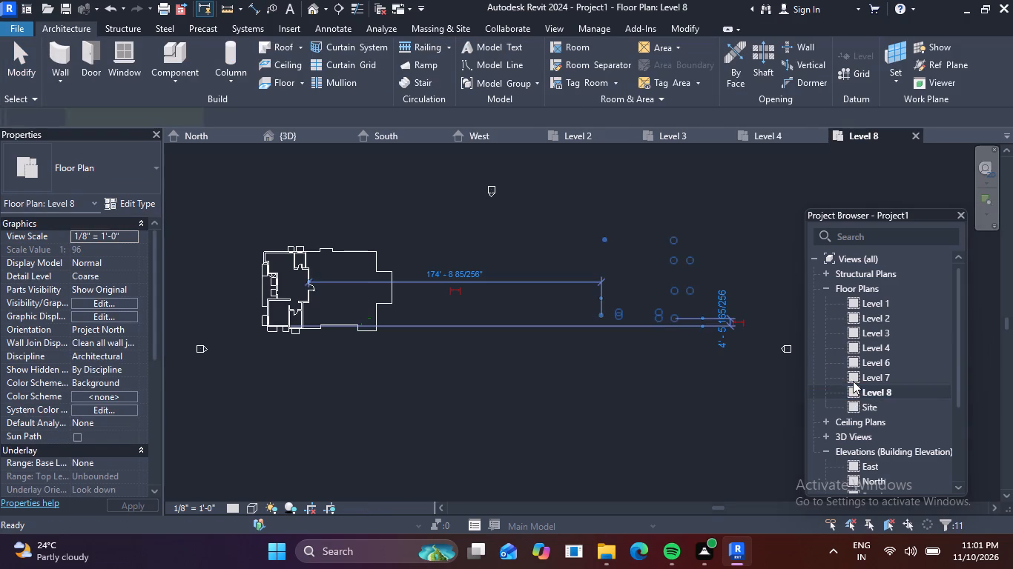
{"action": "scroll", "coordinate": [575, 336], "scroll_direction": "up", "scroll_amount": 1}
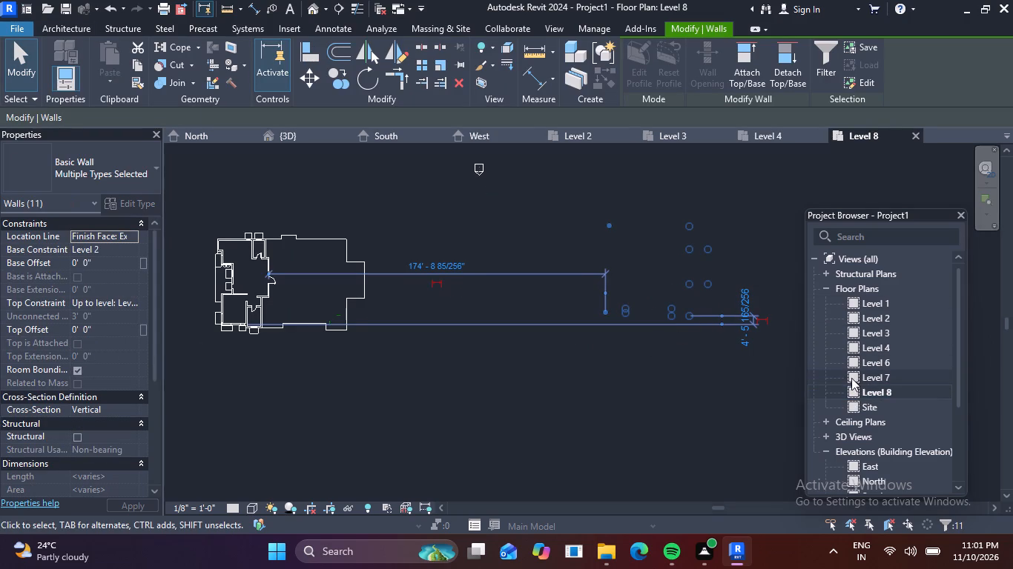
{"action": "left_click", "coordinate": [854, 333]}
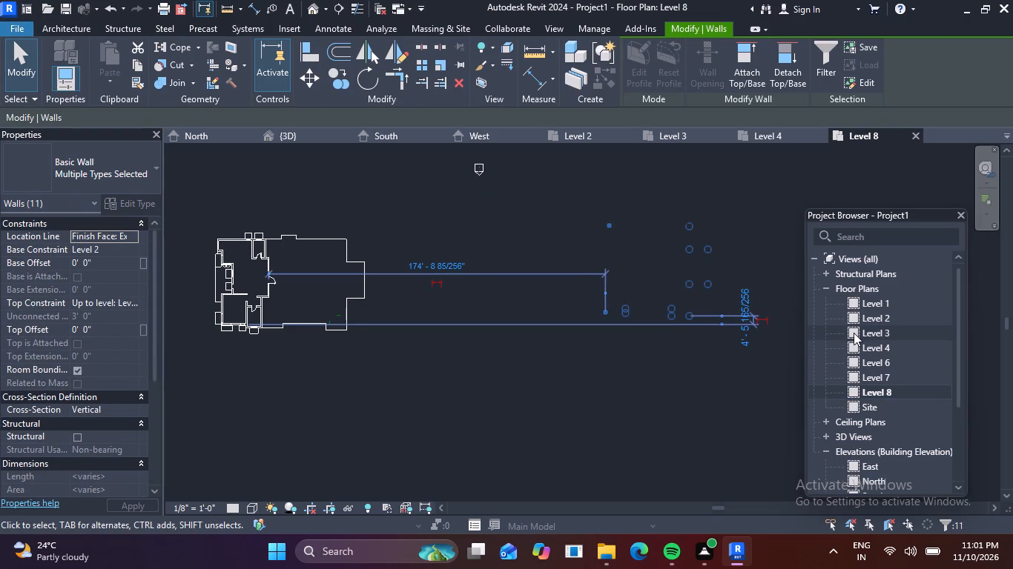
{"action": "double_click", "coordinate": [854, 333]}
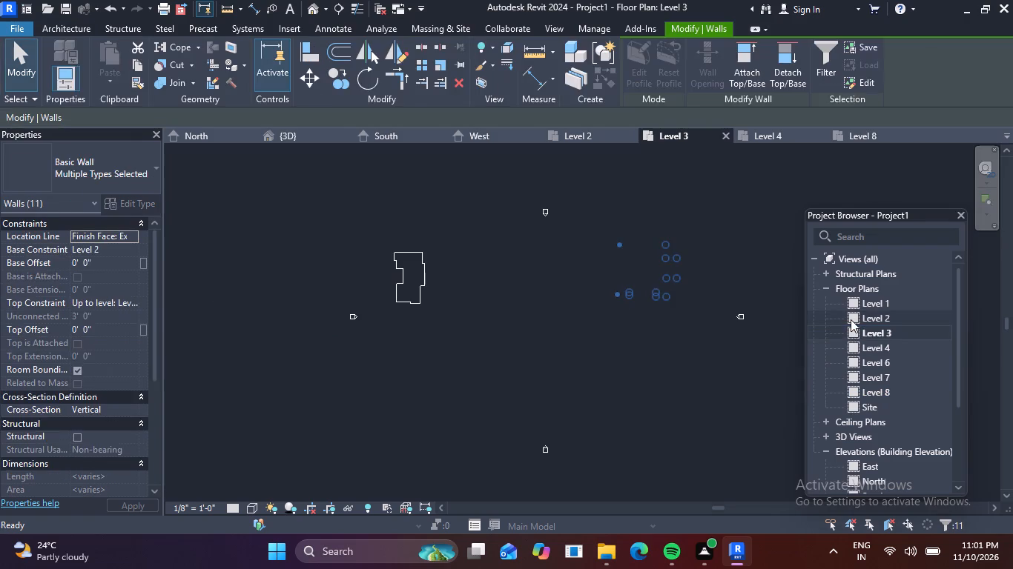
Open the Level 2 floor plan and examine where the selected terrace walls lie relative to the ground and first floor drawings.
{"action": "double_click", "coordinate": [851, 319]}
{"action": "scroll", "coordinate": [674, 335], "scroll_direction": "down", "scroll_amount": 5}
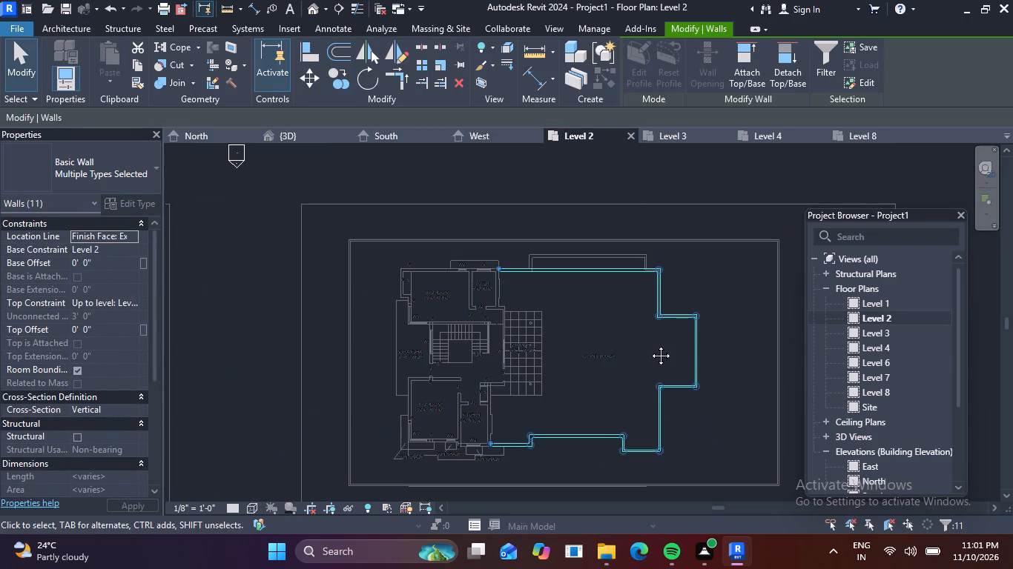
{"action": "middle_click_drag", "start_coordinate": [650, 345], "coordinate": [732, 270]}
{"action": "scroll", "coordinate": [694, 284], "scroll_direction": "down", "scroll_amount": 3}
{"action": "middle_click_drag", "start_coordinate": [694, 289], "coordinate": [731, 304]}
{"action": "scroll", "coordinate": [731, 304], "scroll_direction": "up", "scroll_amount": 1}
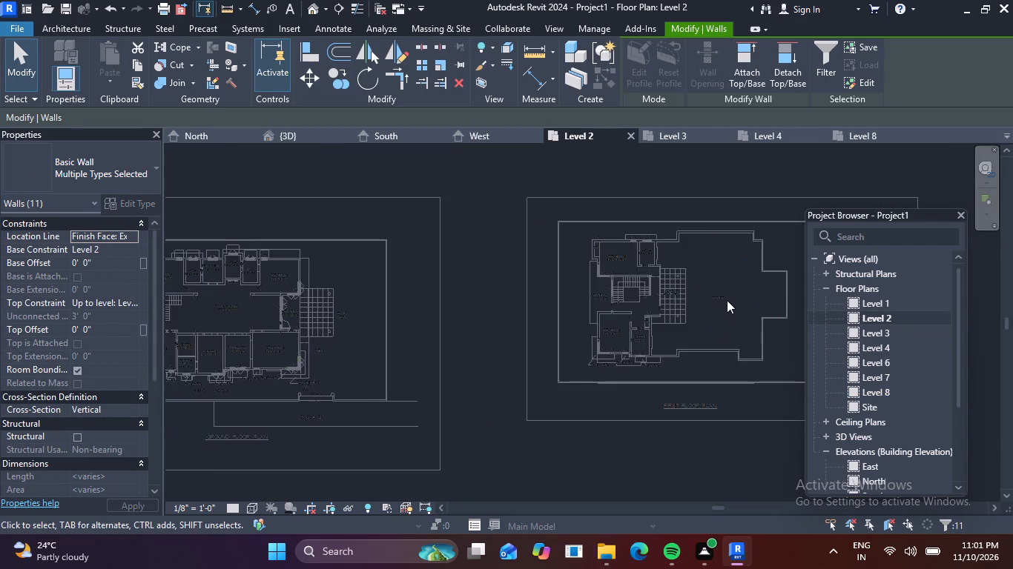
{"action": "scroll", "coordinate": [694, 238], "scroll_direction": "up", "scroll_amount": 3}
{"action": "middle_click_drag", "start_coordinate": [745, 250], "coordinate": [501, 260]}
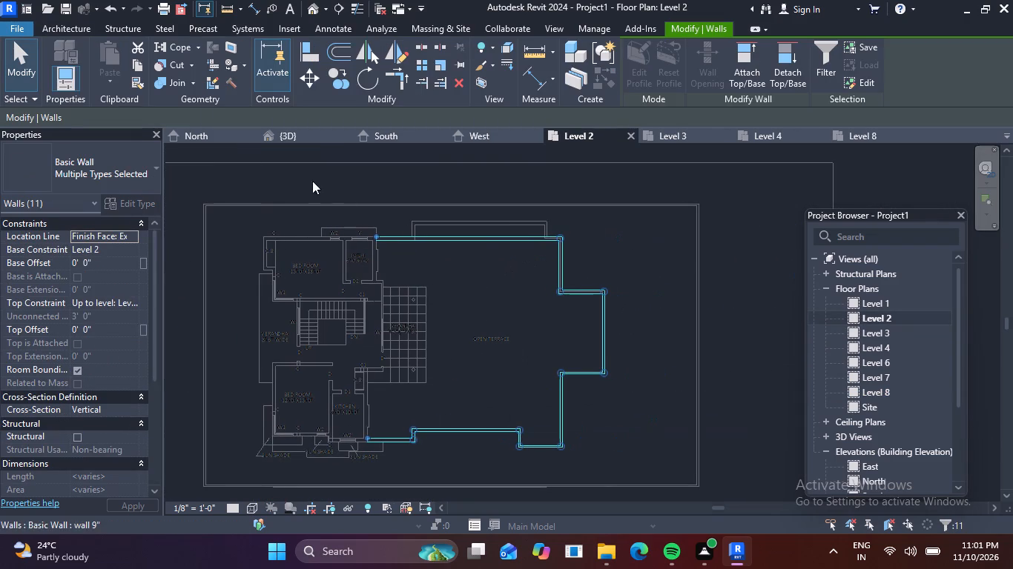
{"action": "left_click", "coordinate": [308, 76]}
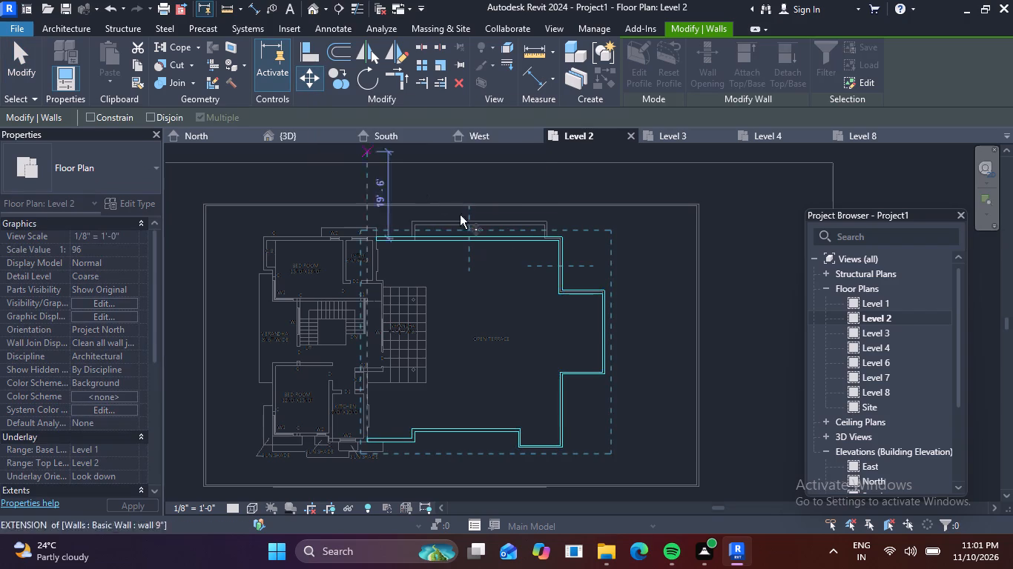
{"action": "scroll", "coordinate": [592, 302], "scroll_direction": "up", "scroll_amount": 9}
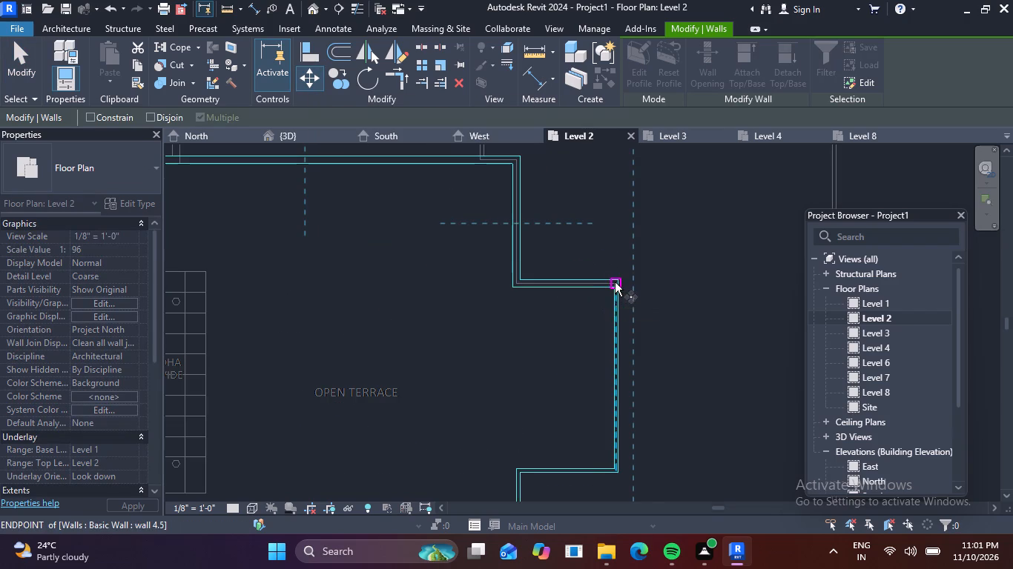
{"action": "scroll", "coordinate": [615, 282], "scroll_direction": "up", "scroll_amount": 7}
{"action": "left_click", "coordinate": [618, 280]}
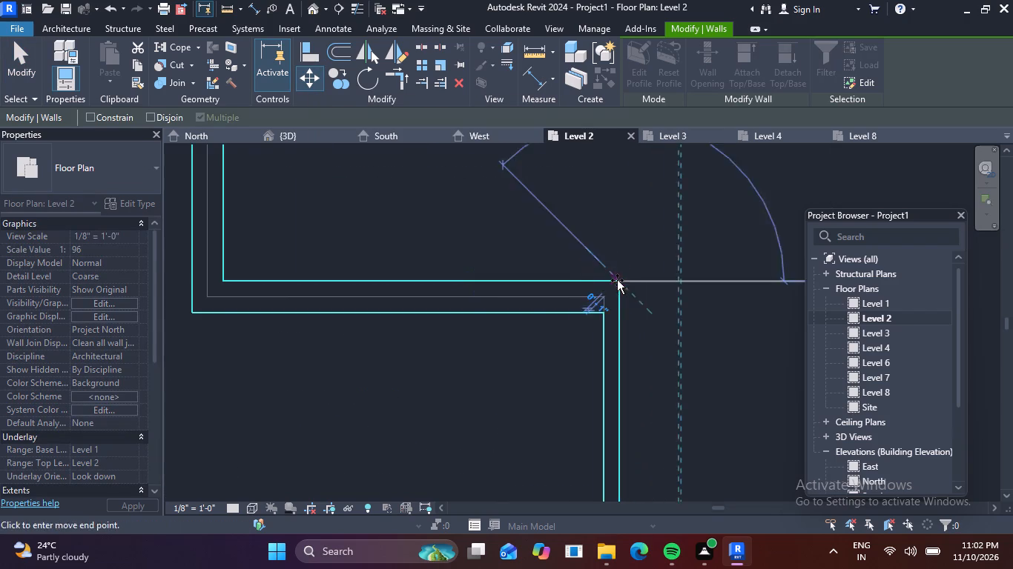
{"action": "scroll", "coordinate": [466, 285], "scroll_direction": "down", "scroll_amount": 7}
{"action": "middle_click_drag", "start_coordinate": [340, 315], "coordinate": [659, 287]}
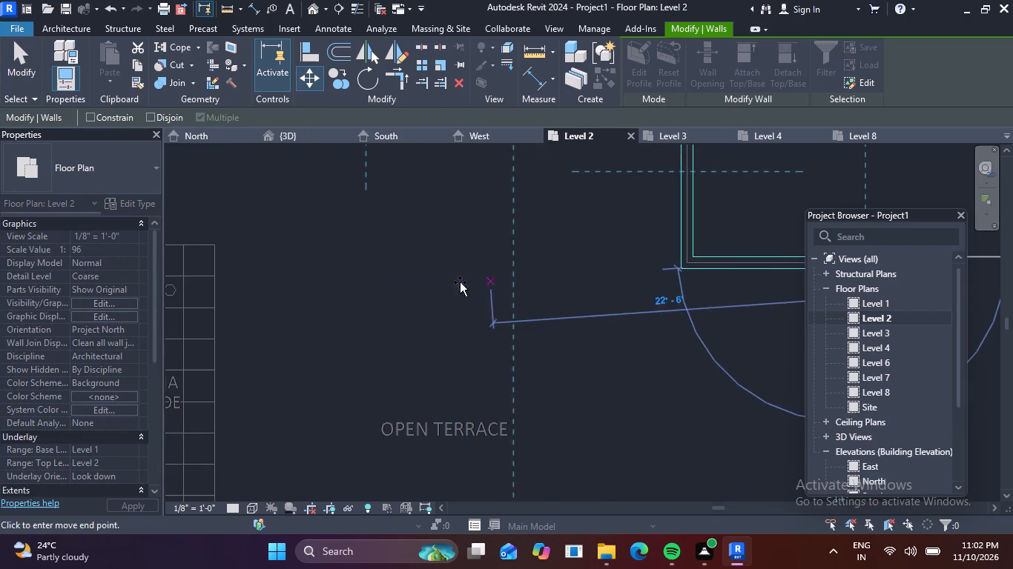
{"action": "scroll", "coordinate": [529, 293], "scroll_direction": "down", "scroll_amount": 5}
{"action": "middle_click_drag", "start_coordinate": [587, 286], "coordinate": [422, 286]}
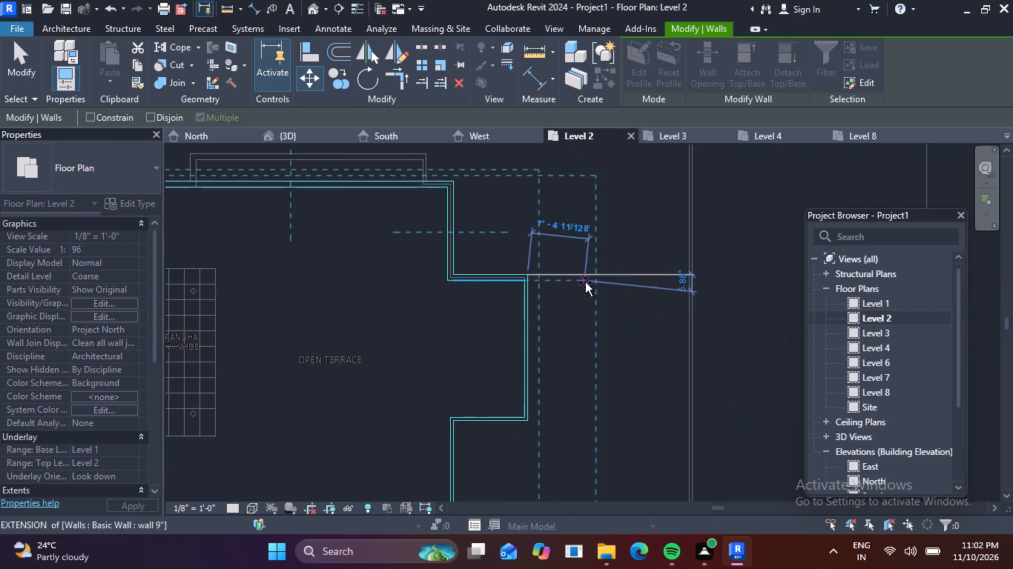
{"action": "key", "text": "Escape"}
Move all eleven open terrace walls in the Level 2 plan from their projecting corner onto the matching porch corner of the ground floor plan.
{"action": "scroll", "coordinate": [531, 310], "scroll_direction": "down", "scroll_amount": 2}
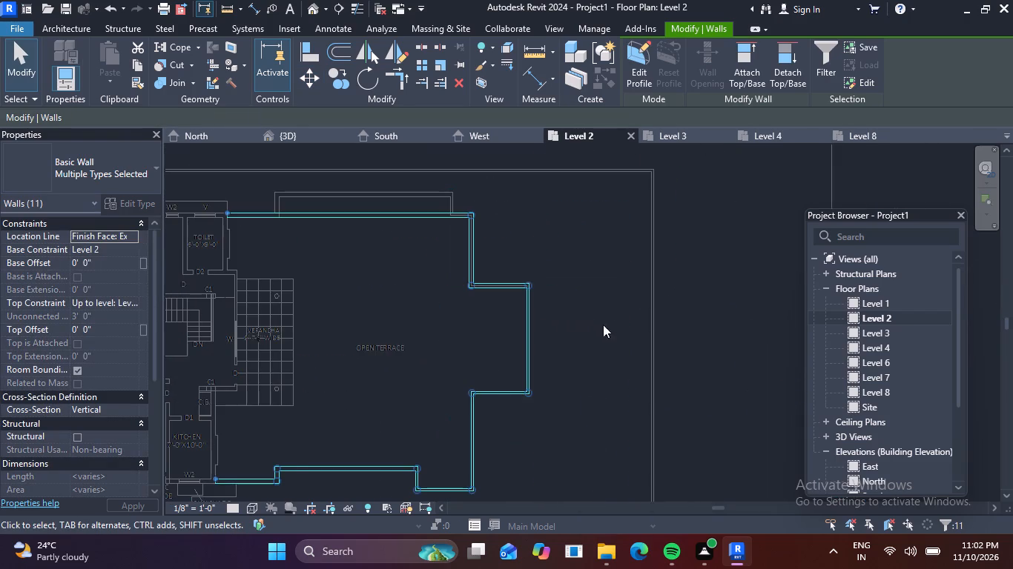
{"action": "middle_click_drag", "start_coordinate": [710, 330], "coordinate": [838, 294]}
{"action": "middle_click_drag", "start_coordinate": [353, 169], "coordinate": [359, 186]}
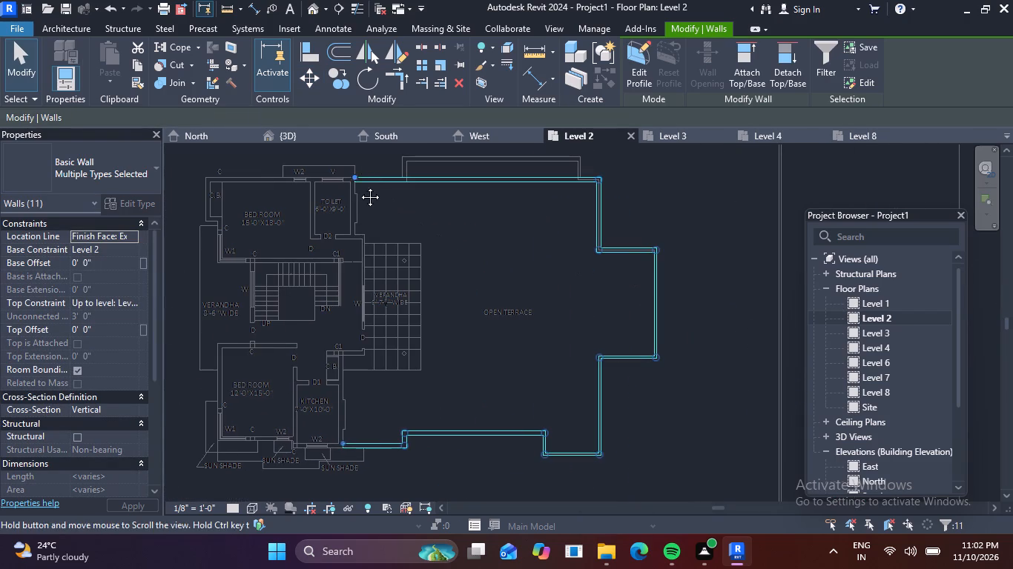
{"action": "middle_click_drag", "start_coordinate": [359, 186], "coordinate": [362, 196]}
{"action": "left_click_drag", "start_coordinate": [335, 176], "coordinate": [676, 504]}
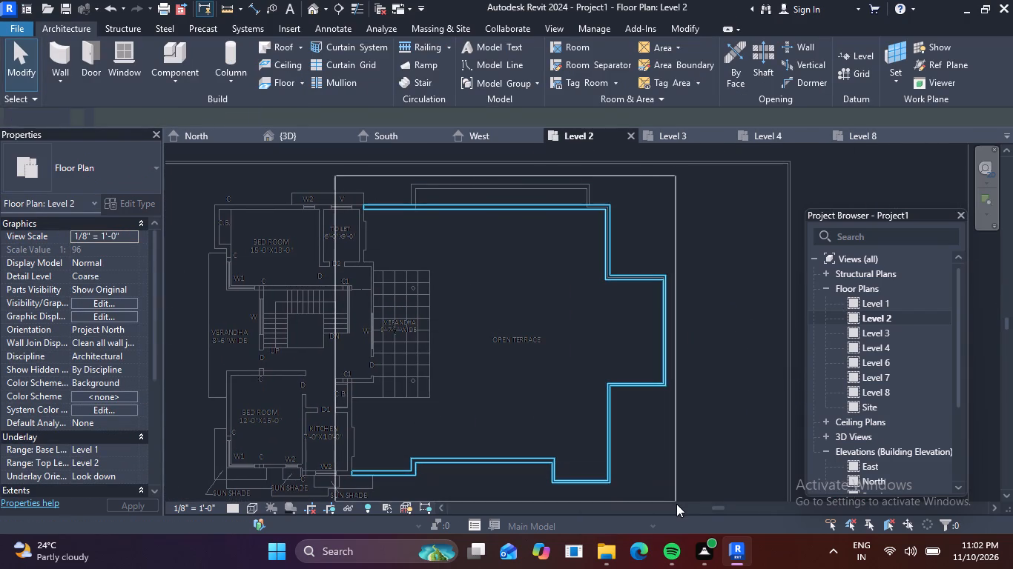
{"action": "left_click_drag", "start_coordinate": [676, 504], "coordinate": [682, 490]}
{"action": "scroll", "coordinate": [636, 261], "scroll_direction": "up", "scroll_amount": 5}
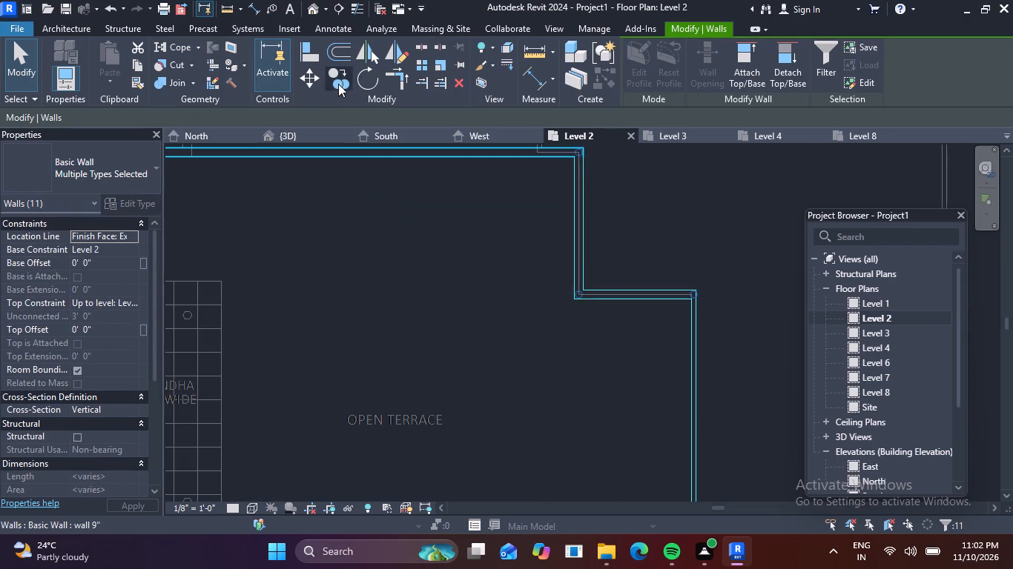
{"action": "left_click", "coordinate": [317, 77]}
{"action": "scroll", "coordinate": [714, 304], "scroll_direction": "up", "scroll_amount": 3}
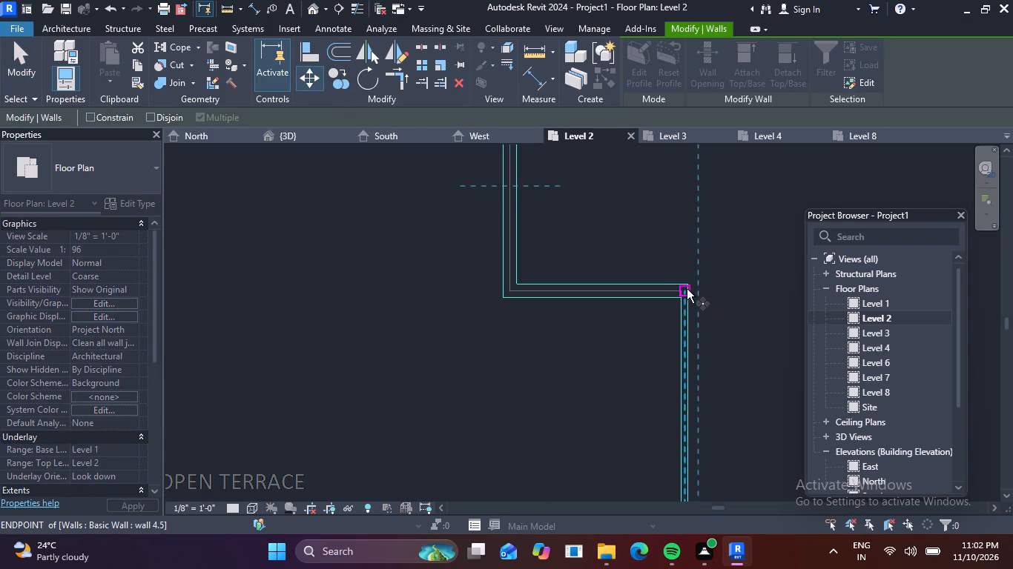
{"action": "left_click", "coordinate": [685, 282]}
{"action": "scroll", "coordinate": [342, 290], "scroll_direction": "down", "scroll_amount": 5}
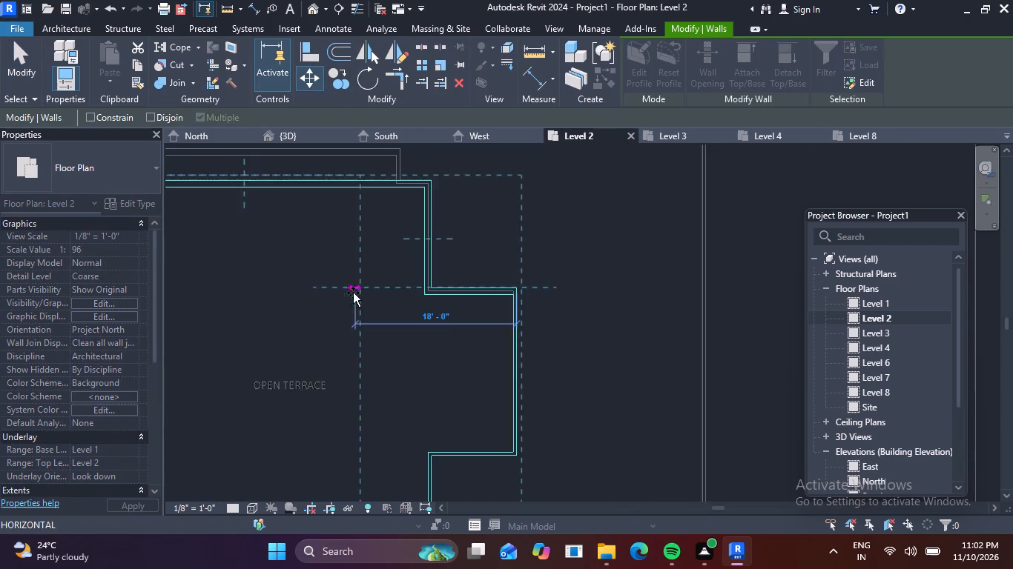
{"action": "middle_click_drag", "start_coordinate": [353, 293], "coordinate": [661, 281]}
{"action": "scroll", "coordinate": [423, 313], "scroll_direction": "down", "scroll_amount": 2}
{"action": "middle_click_drag", "start_coordinate": [456, 290], "coordinate": [507, 261]}
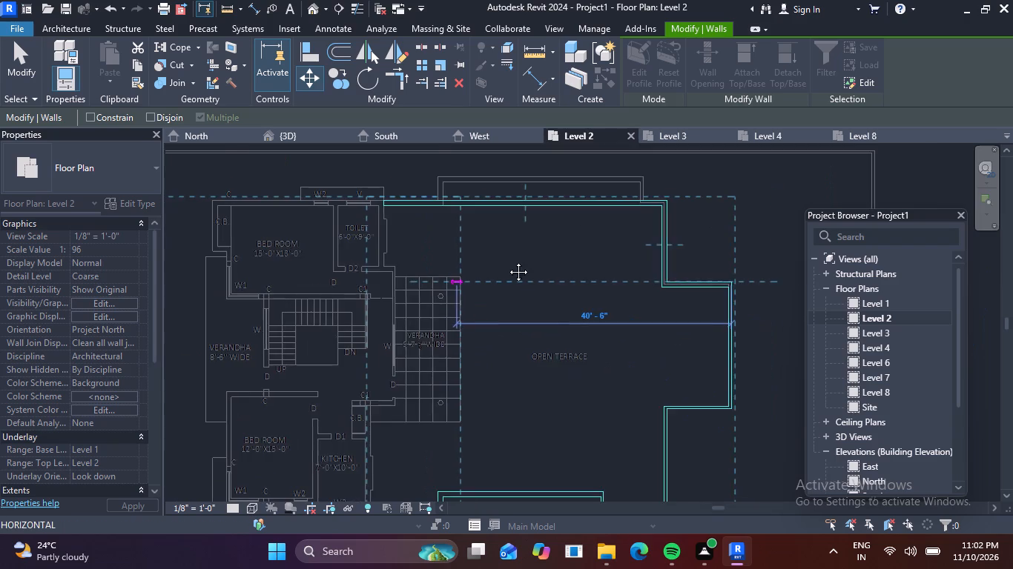
{"action": "middle_click_drag", "start_coordinate": [507, 261], "coordinate": [573, 222]}
{"action": "middle_click_drag", "start_coordinate": [399, 260], "coordinate": [667, 253]}
{"action": "middle_click_drag", "start_coordinate": [474, 283], "coordinate": [647, 200]}
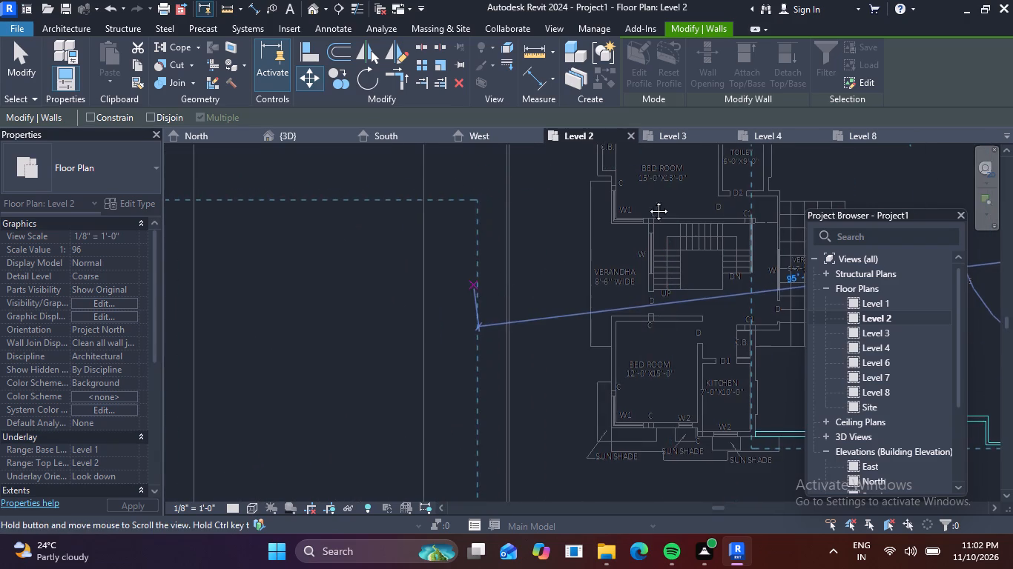
{"action": "middle_click_drag", "start_coordinate": [647, 200], "coordinate": [730, 184]}
{"action": "scroll", "coordinate": [542, 241], "scroll_direction": "down", "scroll_amount": 4}
{"action": "middle_click_drag", "start_coordinate": [469, 274], "coordinate": [593, 296]}
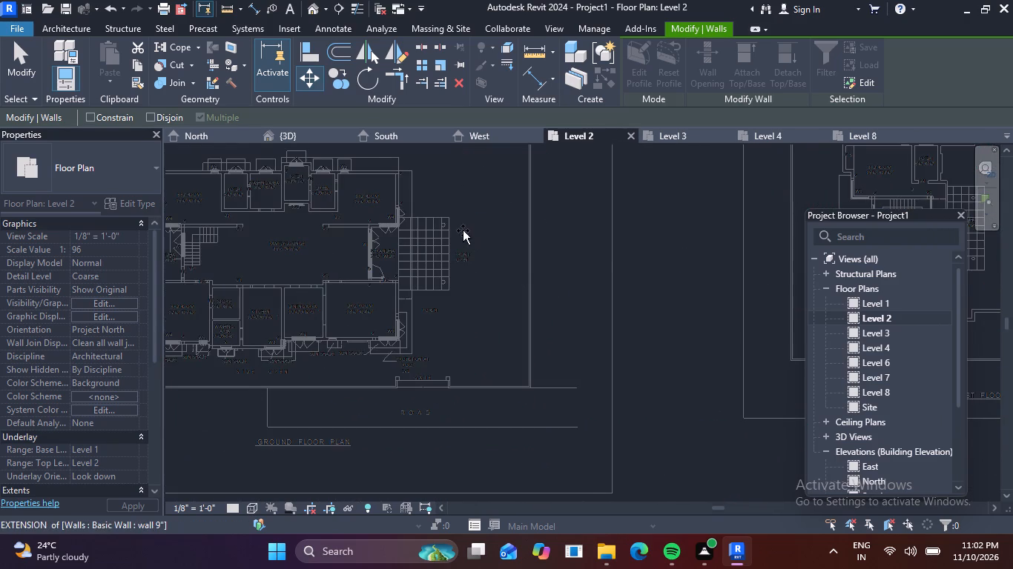
{"action": "middle_click_drag", "start_coordinate": [463, 230], "coordinate": [460, 251]}
{"action": "scroll", "coordinate": [445, 231], "scroll_direction": "up", "scroll_amount": 5}
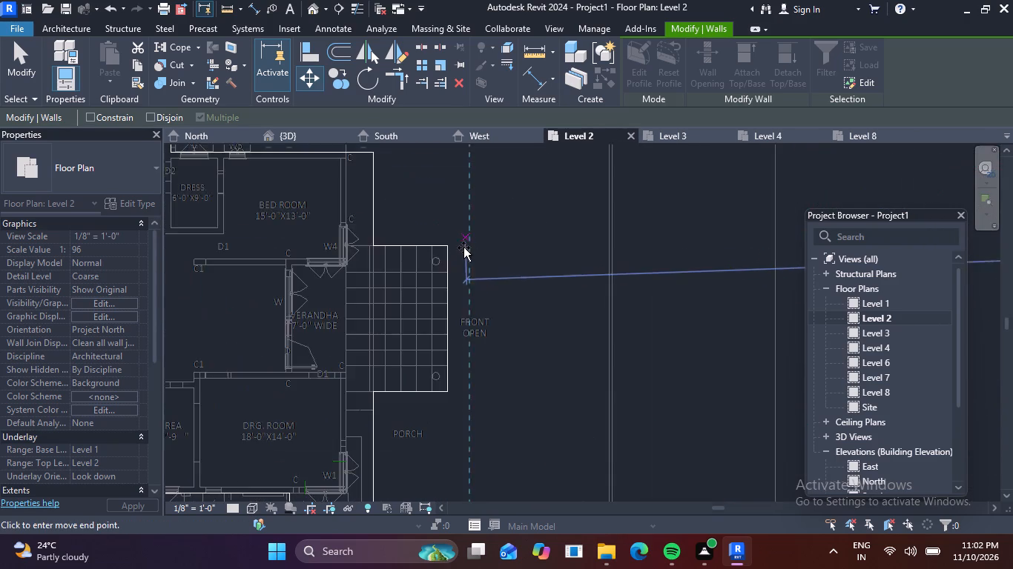
{"action": "scroll", "coordinate": [458, 251], "scroll_direction": "up", "scroll_amount": 5}
{"action": "left_click", "coordinate": [435, 243]}
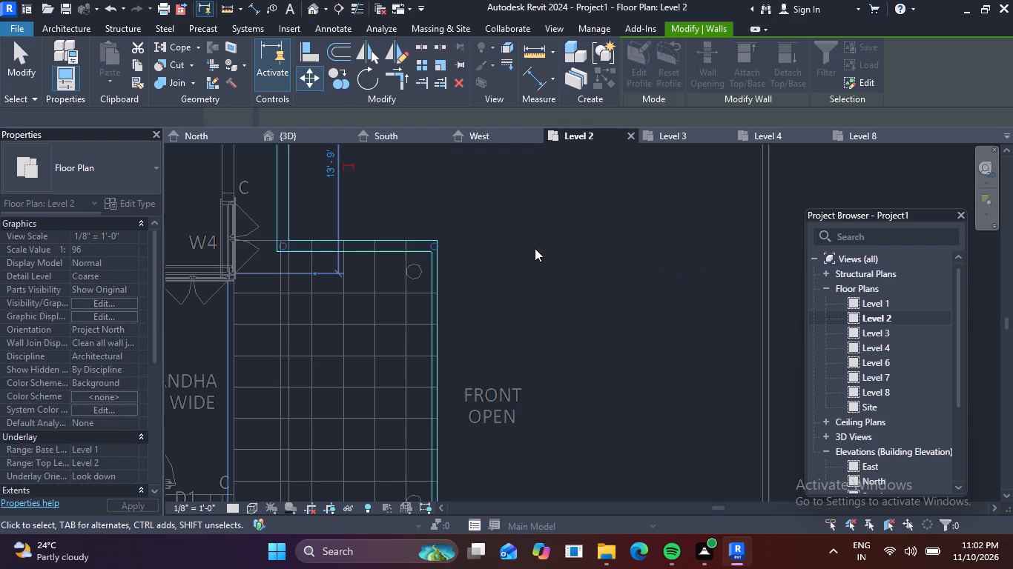
Check in the Level 2 plan how the moved terrace walls meet the kitchen, washing area and toilet walls and follow the building outline.
{"action": "scroll", "coordinate": [581, 256], "scroll_direction": "down", "scroll_amount": 7}
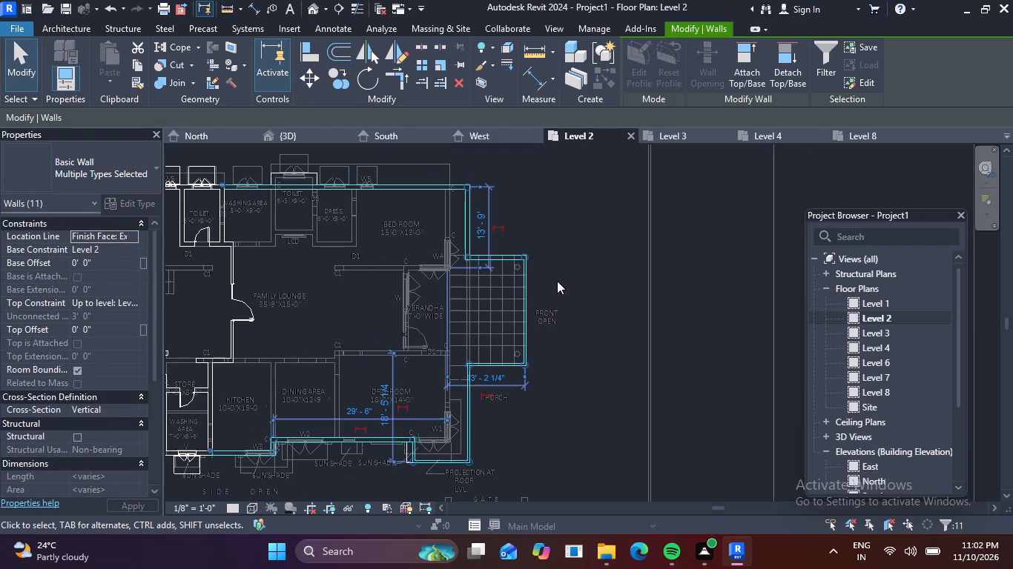
{"action": "scroll", "coordinate": [557, 281], "scroll_direction": "down", "scroll_amount": 2}
{"action": "scroll", "coordinate": [283, 417], "scroll_direction": "up", "scroll_amount": 8}
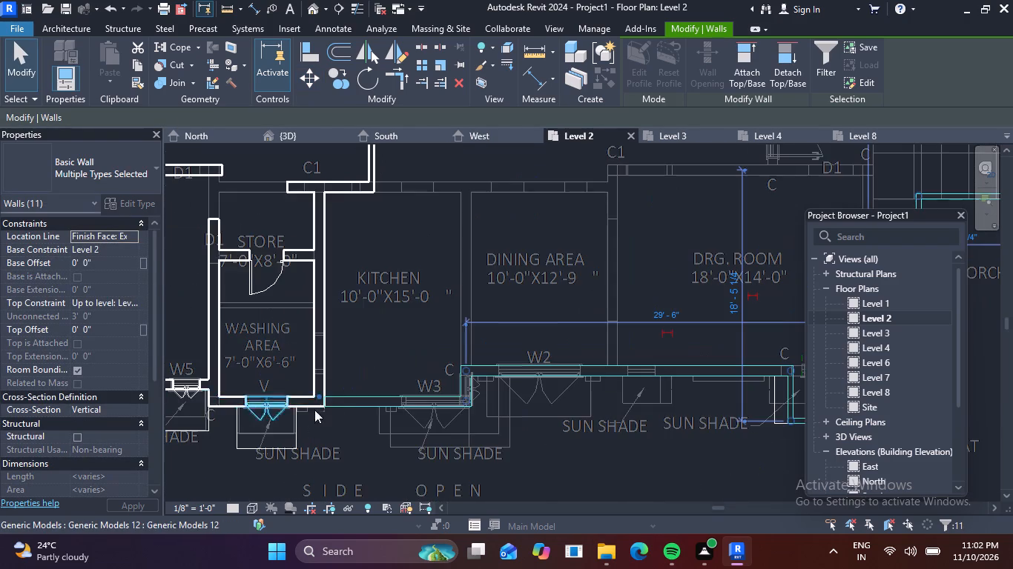
{"action": "scroll", "coordinate": [348, 407], "scroll_direction": "up", "scroll_amount": 5}
{"action": "scroll", "coordinate": [375, 410], "scroll_direction": "down", "scroll_amount": 4}
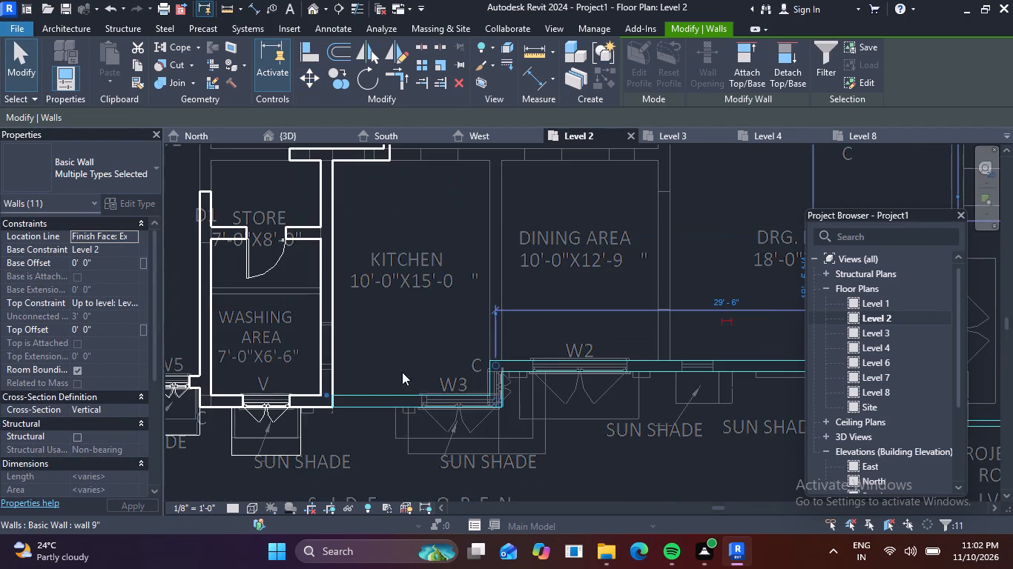
{"action": "middle_click_drag", "start_coordinate": [403, 335], "coordinate": [389, 499]}
{"action": "scroll", "coordinate": [411, 377], "scroll_direction": "down", "scroll_amount": 4}
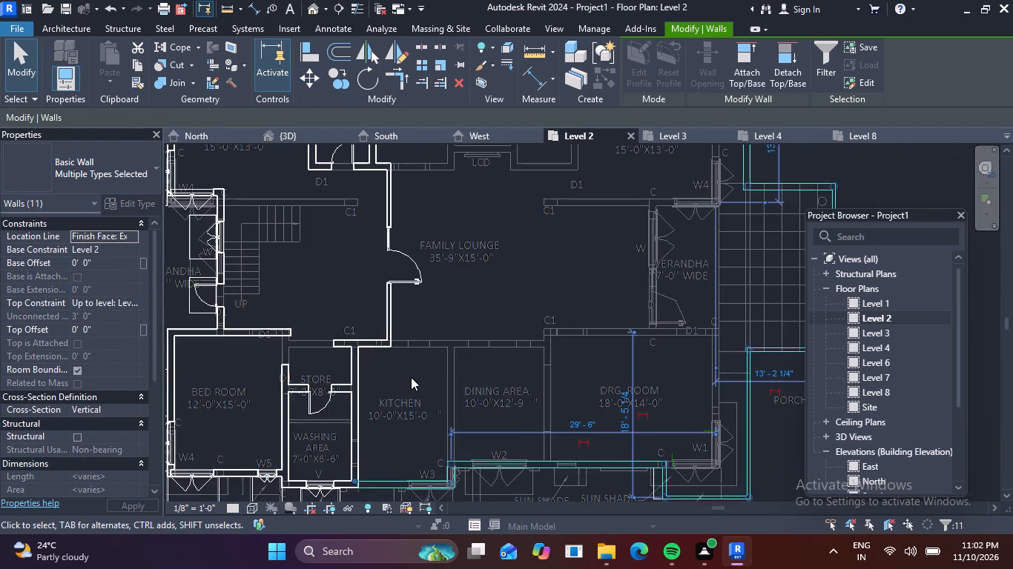
{"action": "middle_click_drag", "start_coordinate": [412, 377], "coordinate": [397, 485]}
{"action": "scroll", "coordinate": [357, 175], "scroll_direction": "up", "scroll_amount": 5}
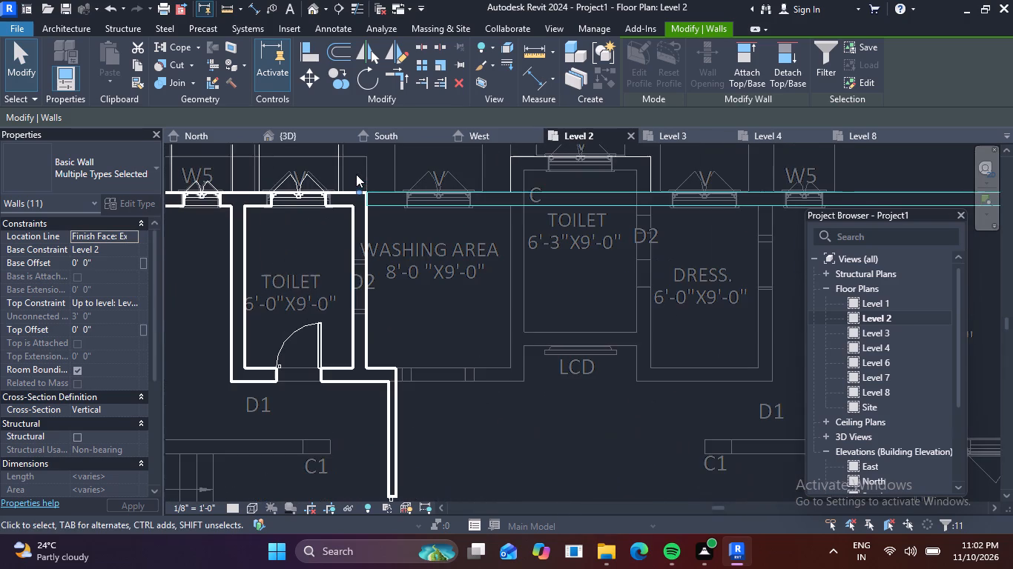
{"action": "scroll", "coordinate": [626, 236], "scroll_direction": "down", "scroll_amount": 6}
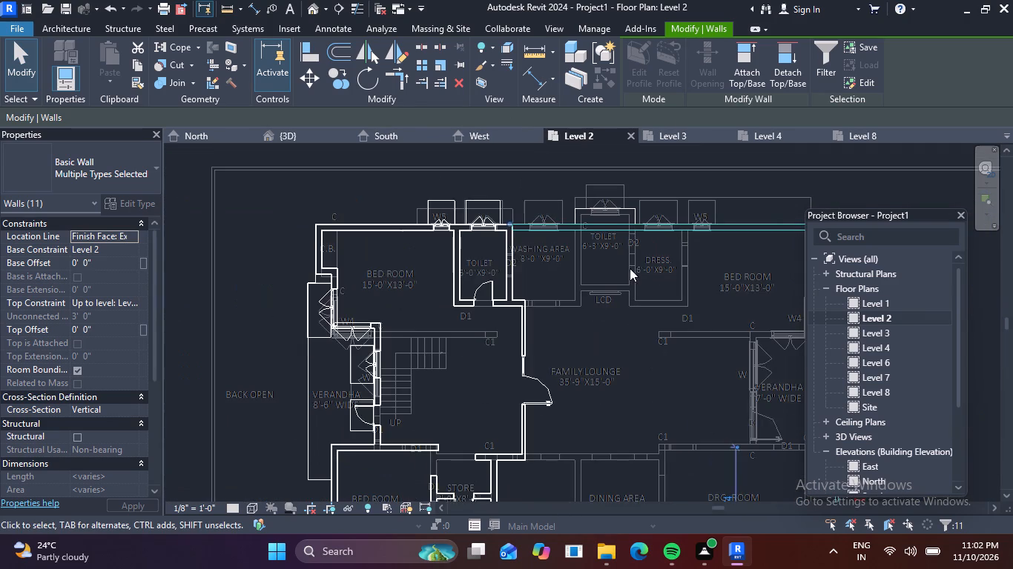
{"action": "scroll", "coordinate": [630, 268], "scroll_direction": "down", "scroll_amount": 3}
{"action": "middle_click_drag", "start_coordinate": [672, 273], "coordinate": [526, 232]}
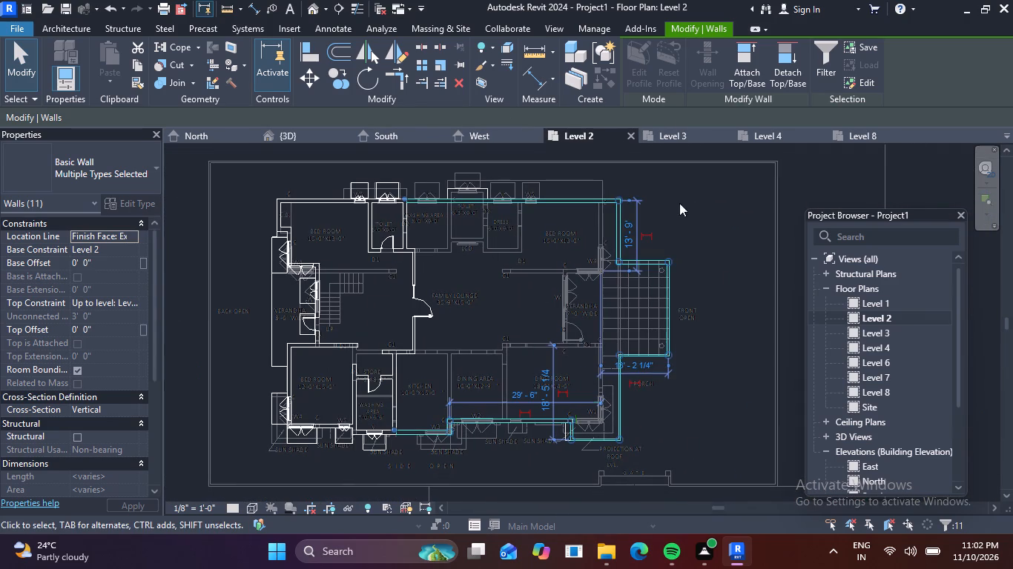
Check the moved terrace walls in the South elevation and the 3D view, clearing the selection and inspecting the long side wall closely.
{"action": "left_click", "coordinate": [395, 133]}
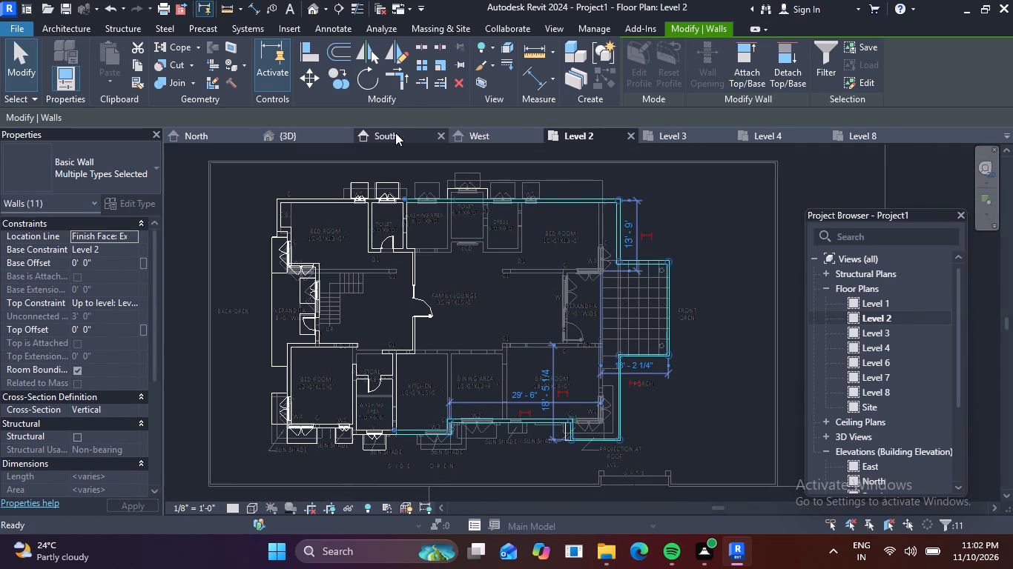
{"action": "scroll", "coordinate": [515, 233], "scroll_direction": "down", "scroll_amount": 5}
{"action": "middle_click_drag", "start_coordinate": [438, 283], "coordinate": [618, 283]}
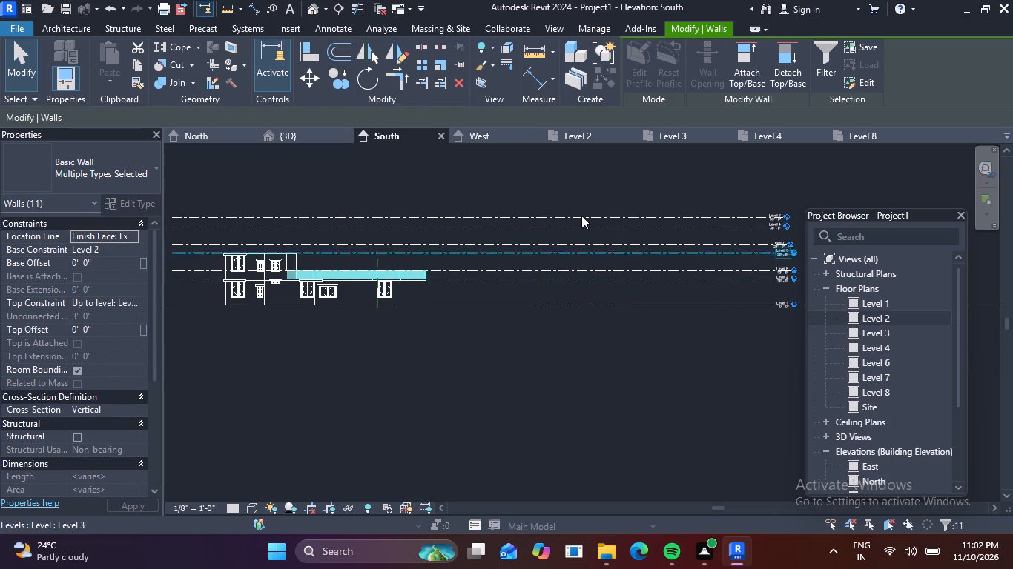
{"action": "left_click", "coordinate": [300, 139]}
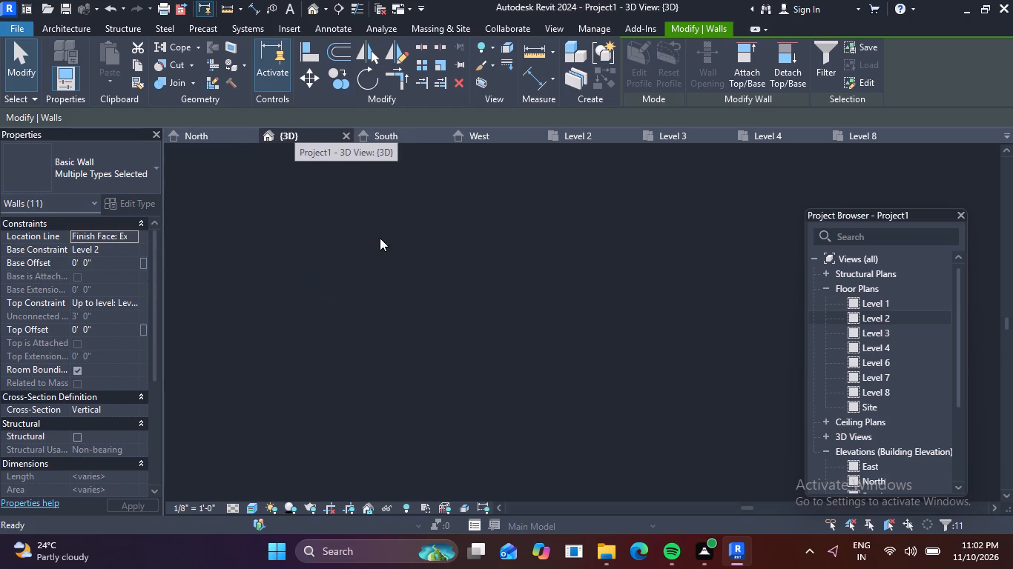
{"action": "scroll", "coordinate": [471, 304], "scroll_direction": "down", "scroll_amount": 4}
{"action": "middle_click_drag", "start_coordinate": [379, 298], "coordinate": [677, 316]}
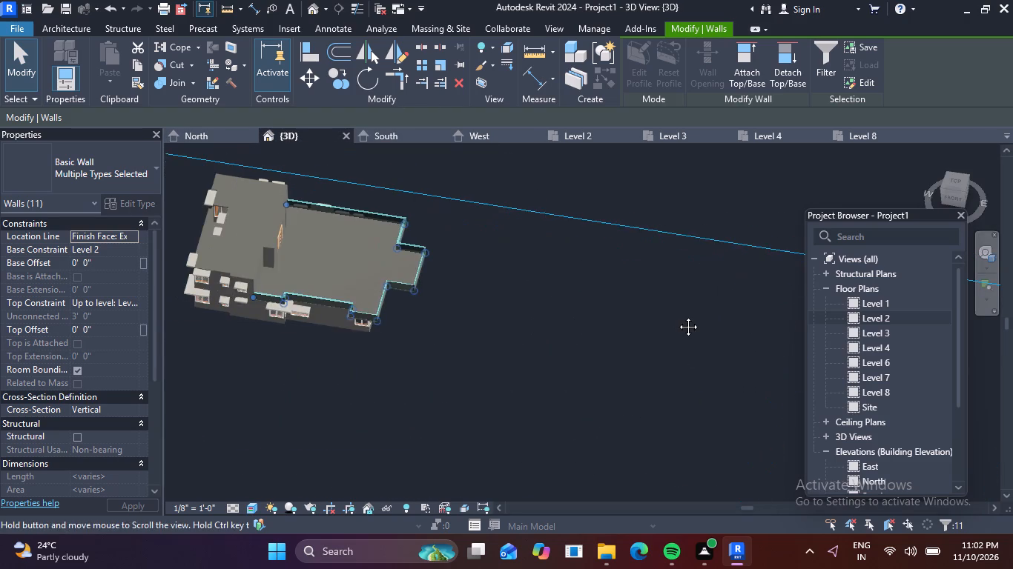
{"action": "middle_click_drag", "start_coordinate": [677, 316], "coordinate": [678, 316]}
{"action": "scroll", "coordinate": [367, 283], "scroll_direction": "up", "scroll_amount": 5}
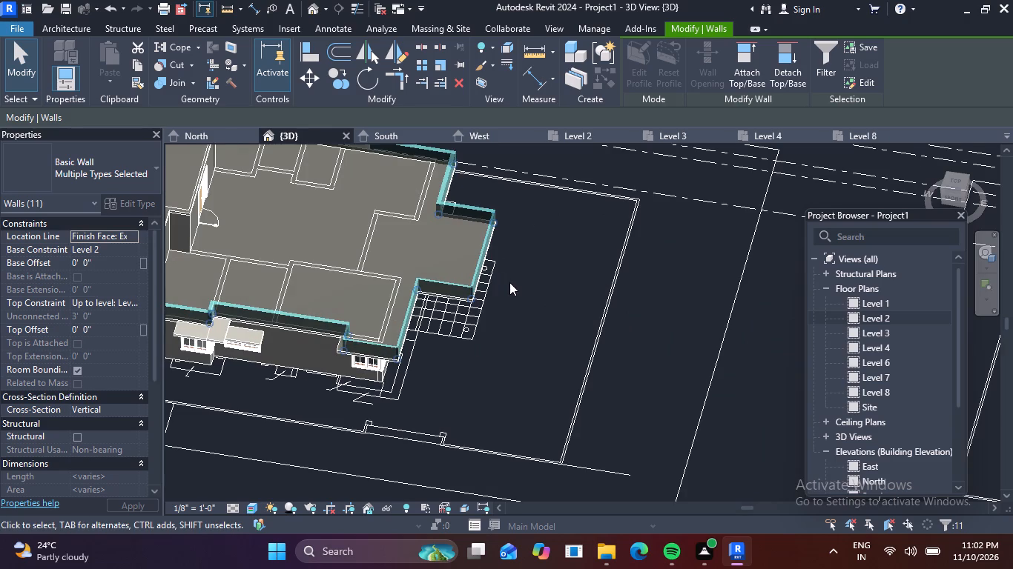
{"action": "key", "text": "Escape"}
{"action": "middle_click_drag", "start_coordinate": [455, 309], "coordinate": [656, 310]}
{"action": "scroll", "coordinate": [656, 310], "scroll_direction": "up", "scroll_amount": 1}
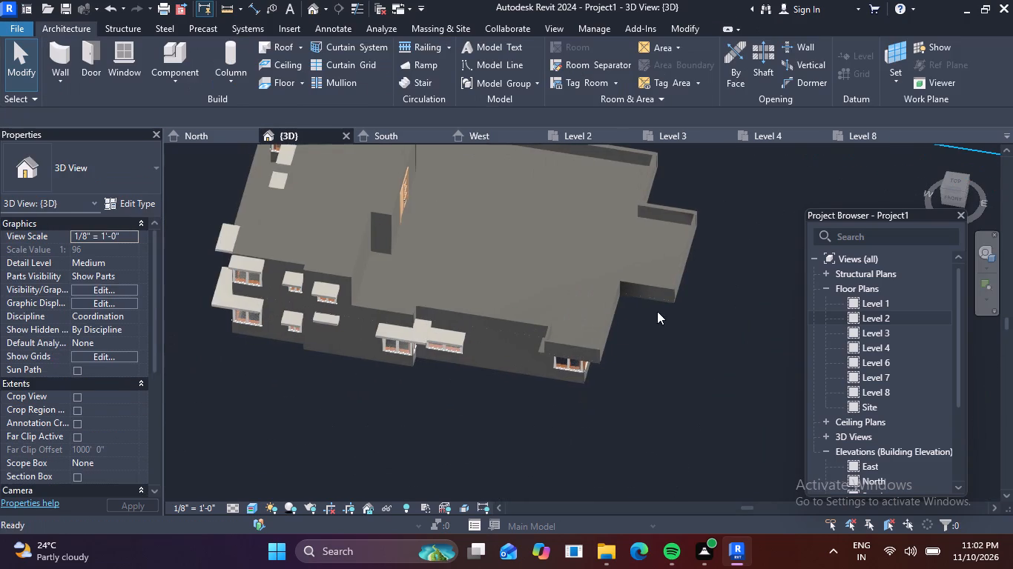
{"action": "middle_click_drag", "start_coordinate": [565, 213], "coordinate": [564, 307]}
{"action": "key", "text": "Escape"}
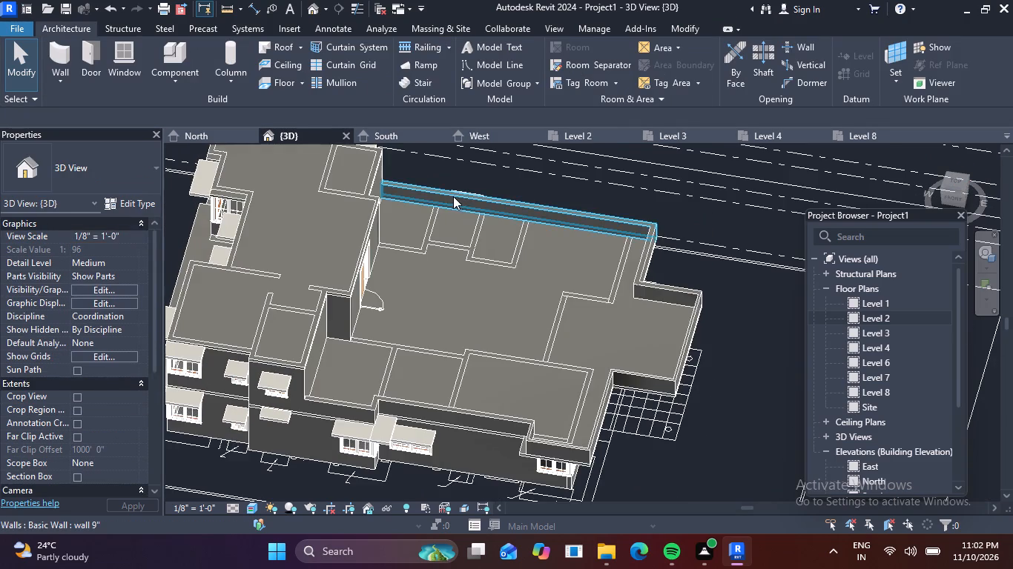
{"action": "scroll", "coordinate": [452, 195], "scroll_direction": "up", "scroll_amount": 4}
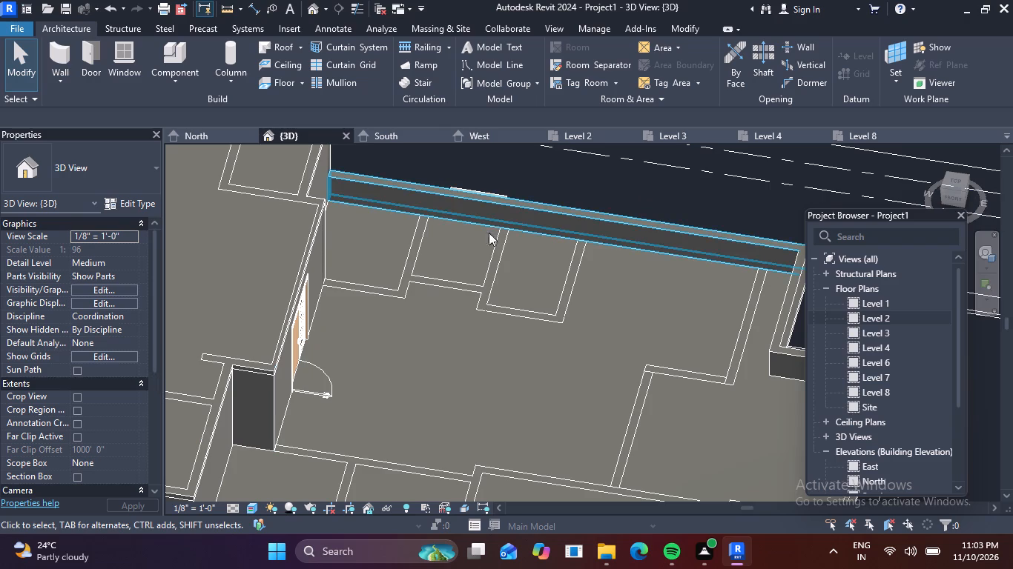
{"action": "scroll", "coordinate": [417, 254], "scroll_direction": "down", "scroll_amount": 2}
{"action": "middle_click_drag", "start_coordinate": [413, 322], "coordinate": [494, 283]}
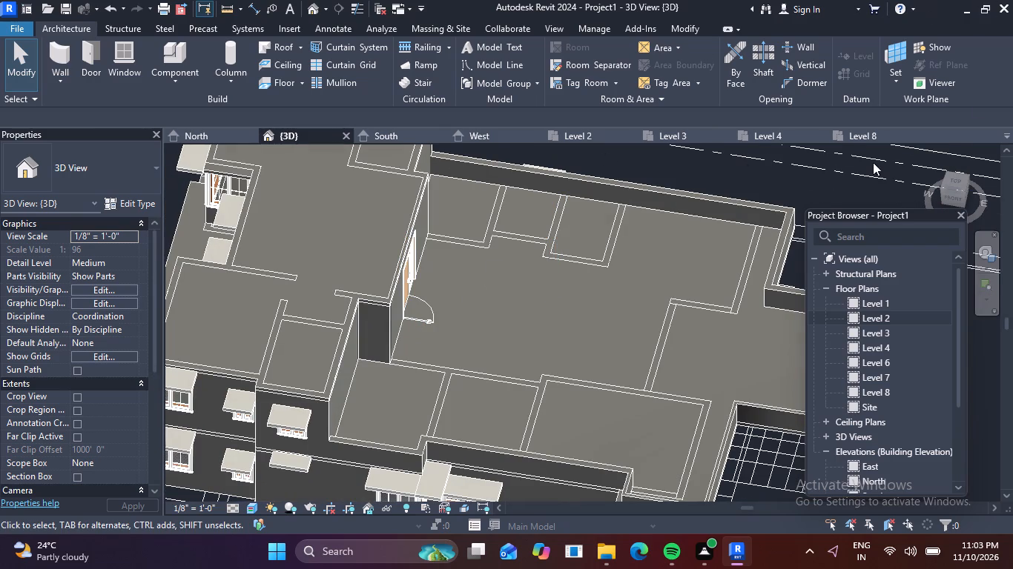
Examine the whole building with the repositioned open terrace walls in the 3D view.
{"action": "scroll", "coordinate": [596, 336], "scroll_direction": "down", "scroll_amount": 6}
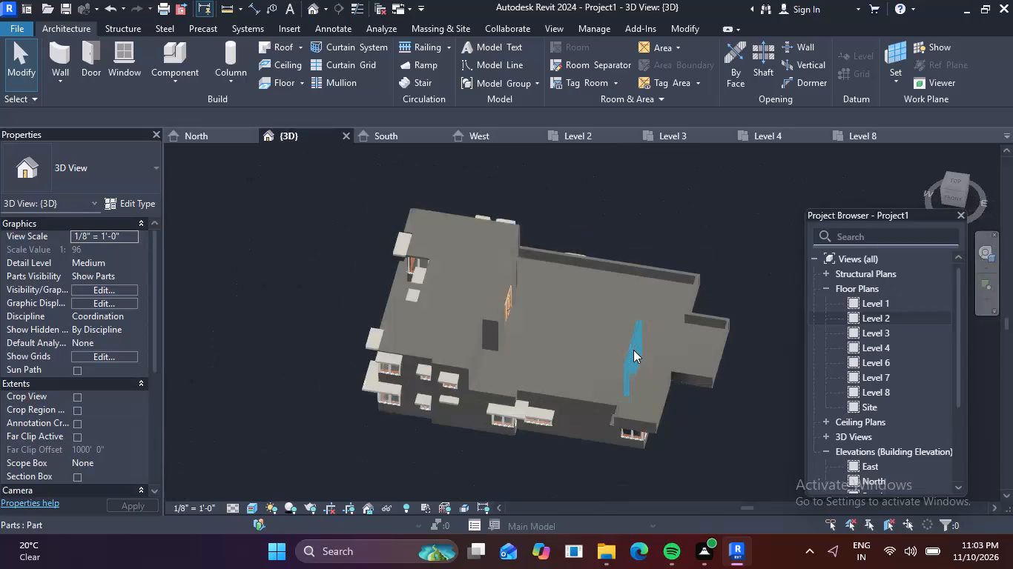
{"action": "middle_click_drag", "start_coordinate": [633, 351], "coordinate": [543, 345]}
{"action": "scroll", "coordinate": [652, 392], "scroll_direction": "down", "scroll_amount": 1}
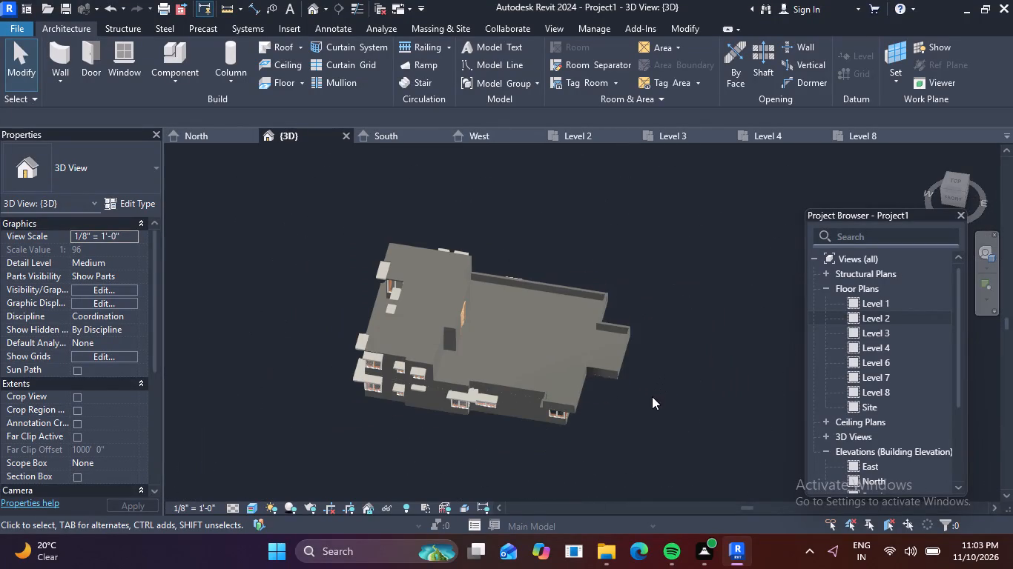
{"action": "middle_click_drag", "start_coordinate": [652, 396], "coordinate": [593, 401]}
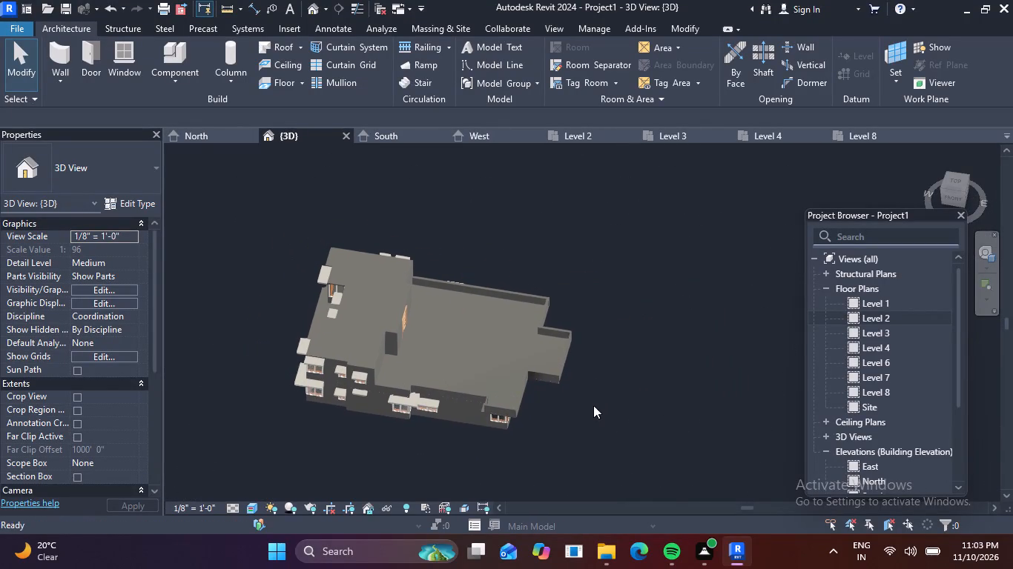
{"action": "scroll", "coordinate": [454, 375], "scroll_direction": "up", "scroll_amount": 2}
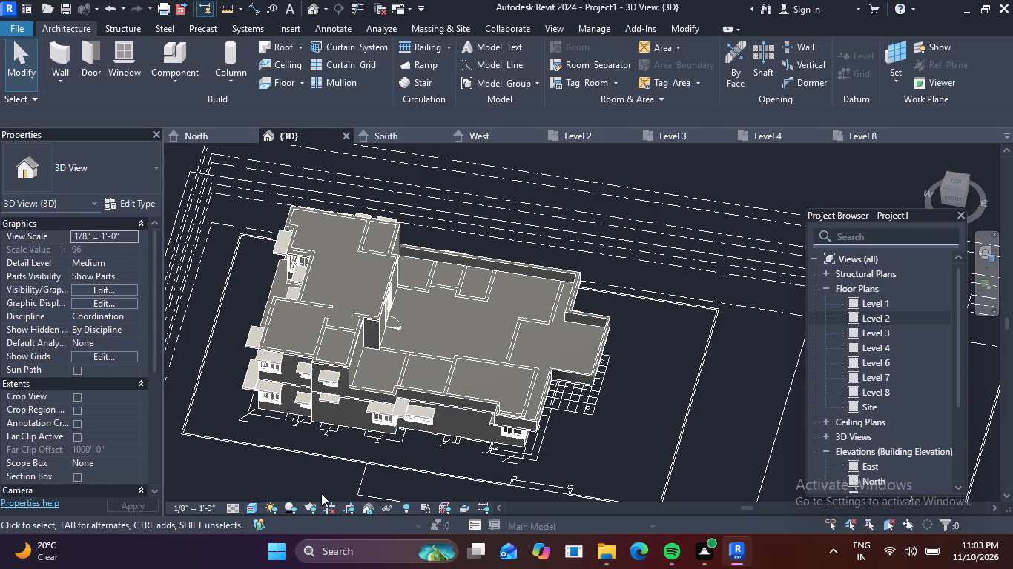
{"action": "scroll", "coordinate": [559, 0], "scroll_direction": "down", "scroll_amount": 4}
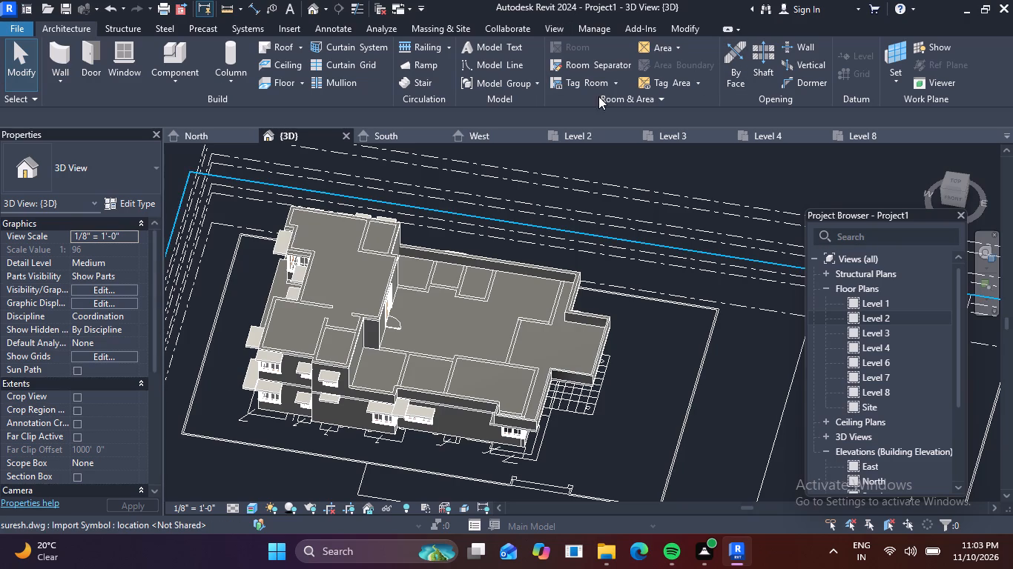
{"action": "scroll", "coordinate": [508, 290], "scroll_direction": "down", "scroll_amount": 2}
{"action": "middle_click_drag", "start_coordinate": [545, 323], "coordinate": [512, 282]}
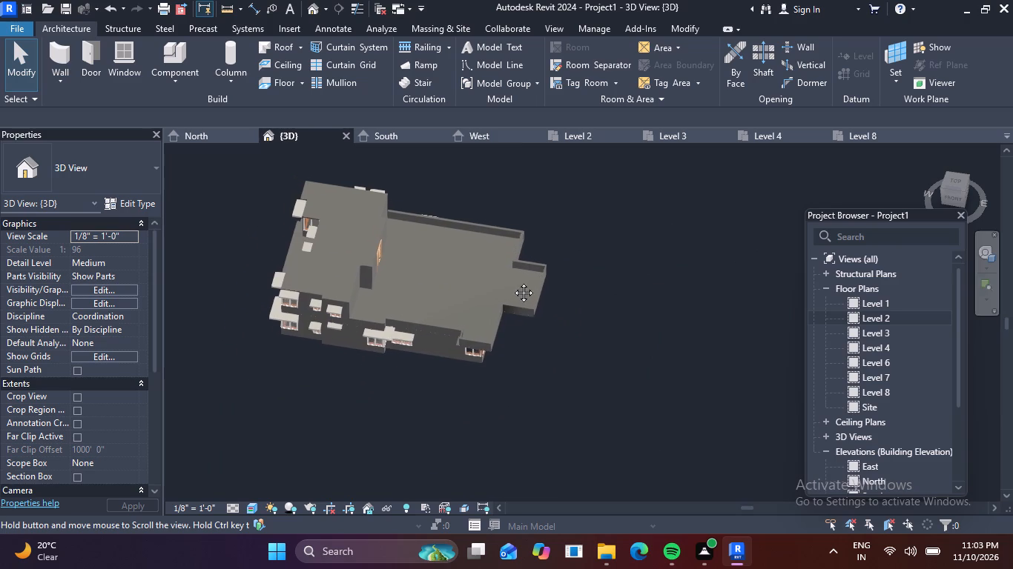
{"action": "middle_click_drag", "start_coordinate": [512, 282], "coordinate": [519, 286]}
{"action": "scroll", "coordinate": [478, 291], "scroll_direction": "up", "scroll_amount": 4}
{"action": "scroll", "coordinate": [464, 267], "scroll_direction": "down", "scroll_amount": 3}
{"action": "middle_click_drag", "start_coordinate": [464, 267], "coordinate": [568, 282]}
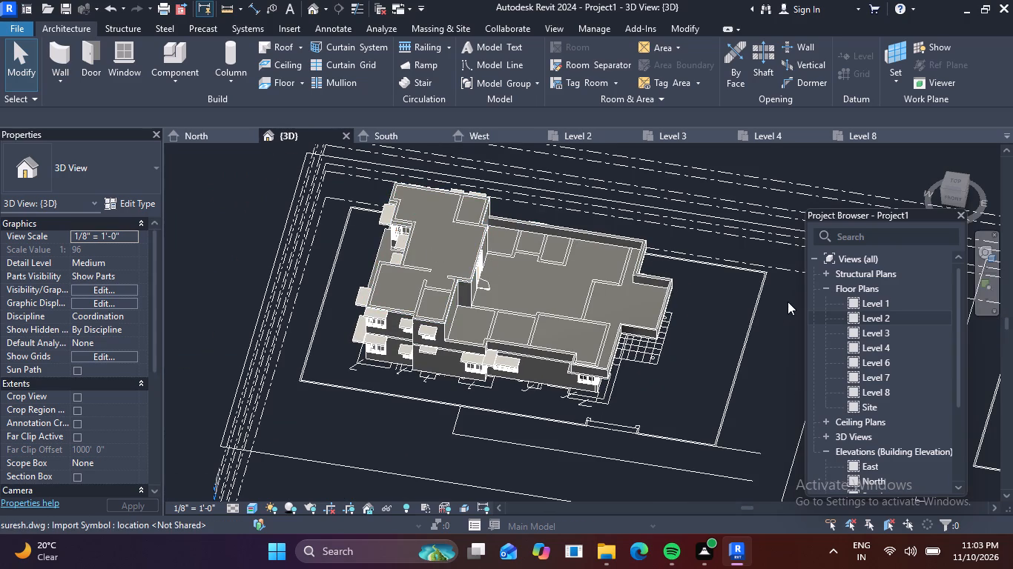
{"action": "key", "text": "Escape"}
{"action": "middle_click_drag", "start_coordinate": [670, 316], "coordinate": [653, 290], "text": "shift"}
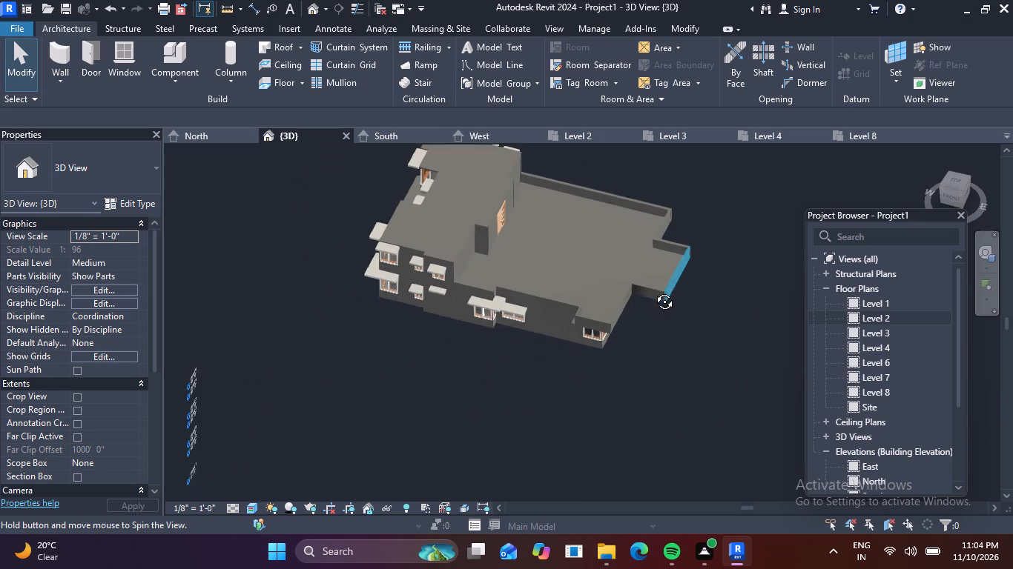
Inspect the open terrace walls in the 3D view, checking how they follow the terrace slab edge and meet the taller building block.
{"action": "middle_click_drag", "start_coordinate": [653, 290], "coordinate": [650, 282], "text": "shift"}
{"action": "middle_click_drag", "start_coordinate": [628, 334], "coordinate": [638, 328], "text": "shift"}
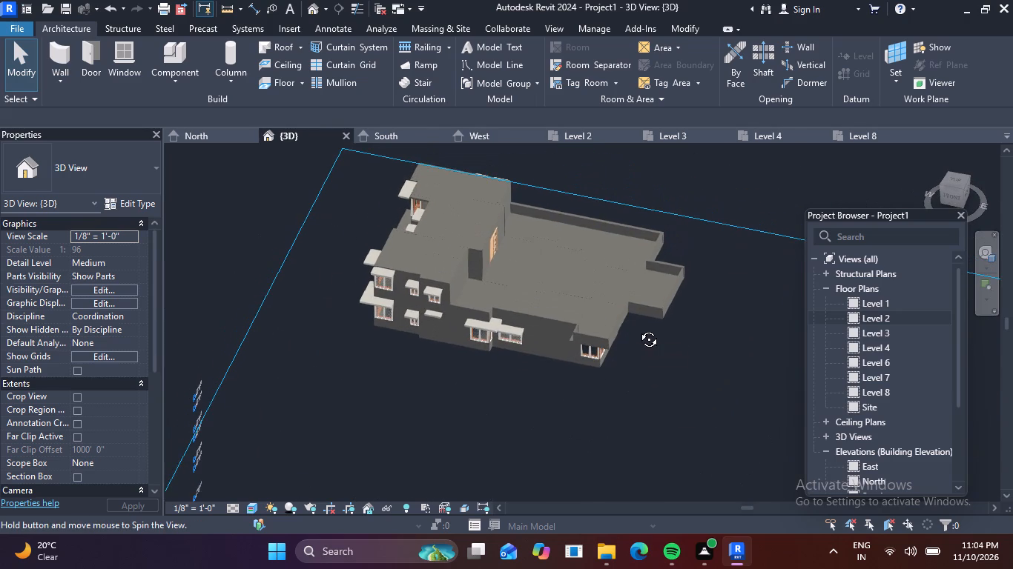
{"action": "middle_click_drag", "start_coordinate": [638, 328], "coordinate": [638, 327], "text": "shift"}
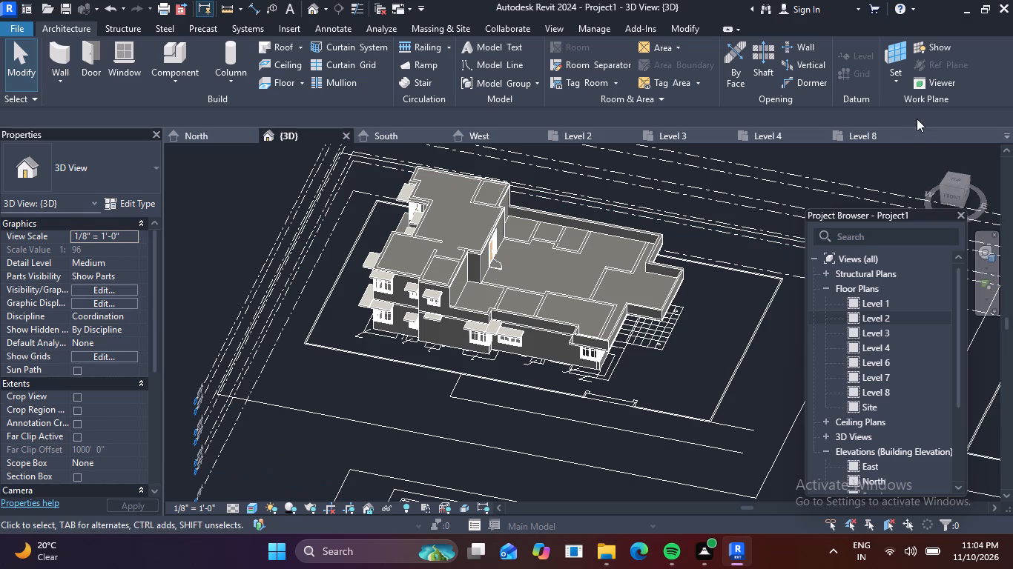
{"action": "scroll", "coordinate": [583, 285], "scroll_direction": "up", "scroll_amount": 4}
{"action": "middle_click_drag", "start_coordinate": [584, 279], "coordinate": [583, 310]}
{"action": "middle_click", "coordinate": [583, 310]}
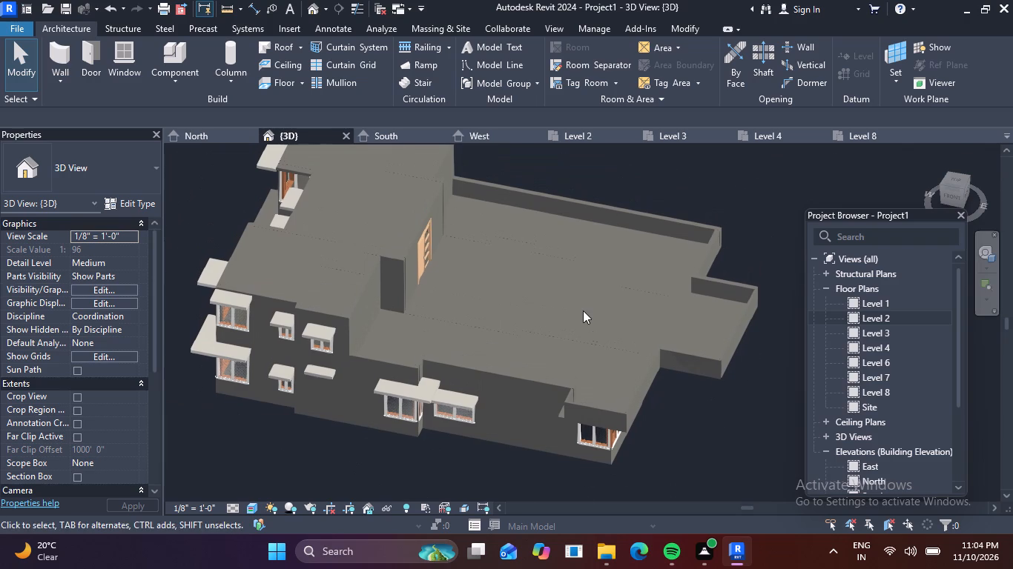
{"action": "middle_click", "coordinate": [583, 311]}
{"action": "middle_click_drag", "start_coordinate": [628, 470], "coordinate": [624, 460]}
{"action": "scroll", "coordinate": [625, 463], "scroll_direction": "up", "scroll_amount": 1}
{"action": "middle_click", "coordinate": [624, 460]}
{"action": "middle_click", "coordinate": [625, 460]}
{"action": "scroll", "coordinate": [383, 244], "scroll_direction": "up", "scroll_amount": 4}
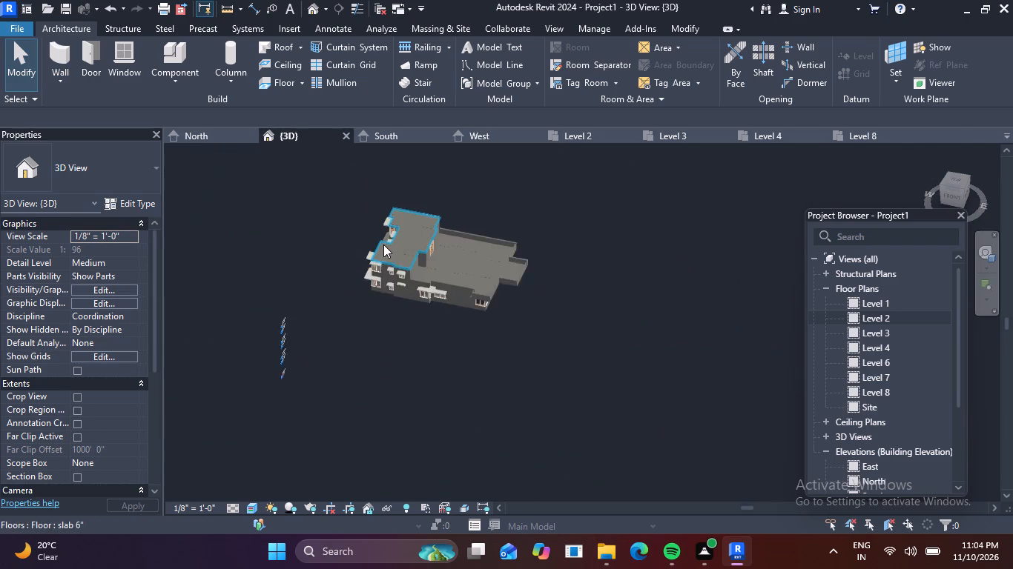
{"action": "scroll", "coordinate": [482, 218], "scroll_direction": "up", "scroll_amount": 4}
{"action": "middle_click_drag", "start_coordinate": [487, 220], "coordinate": [556, 277]}
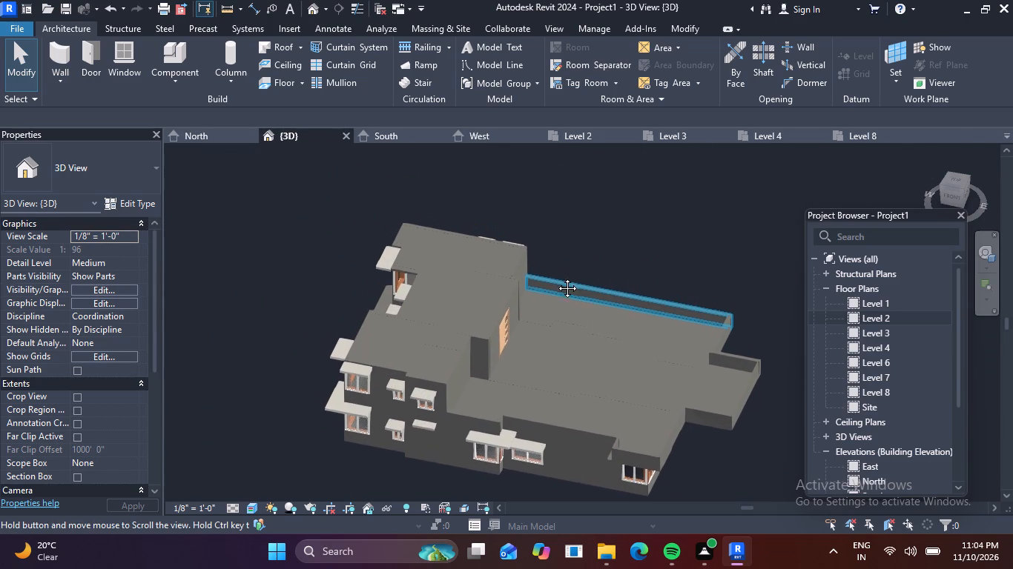
{"action": "middle_click_drag", "start_coordinate": [556, 277], "coordinate": [558, 280]}
{"action": "scroll", "coordinate": [570, 312], "scroll_direction": "up", "scroll_amount": 1}
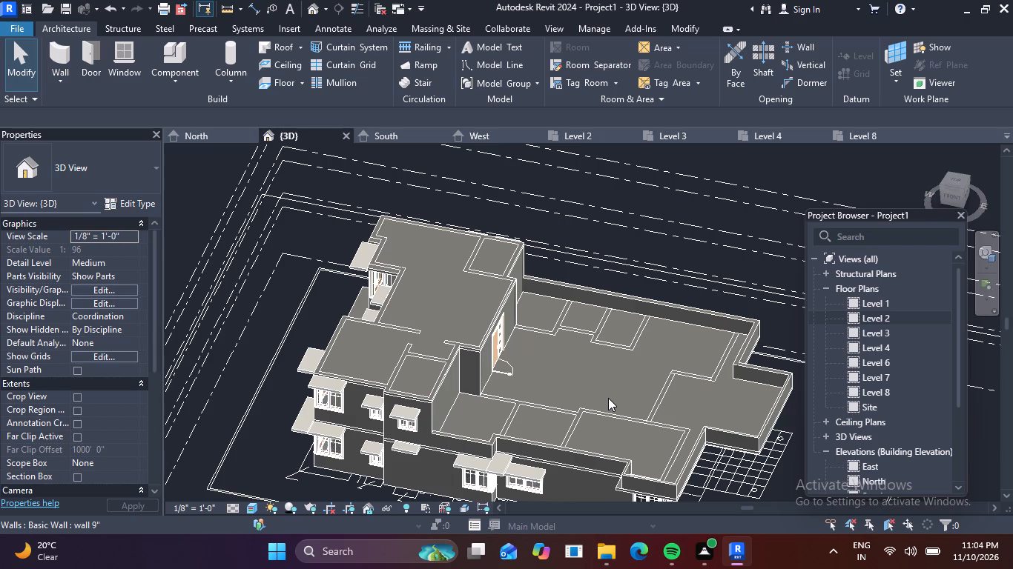
{"action": "scroll", "coordinate": [592, 258], "scroll_direction": "down", "scroll_amount": 3}
{"action": "middle_click_drag", "start_coordinate": [604, 330], "coordinate": [555, 357]}
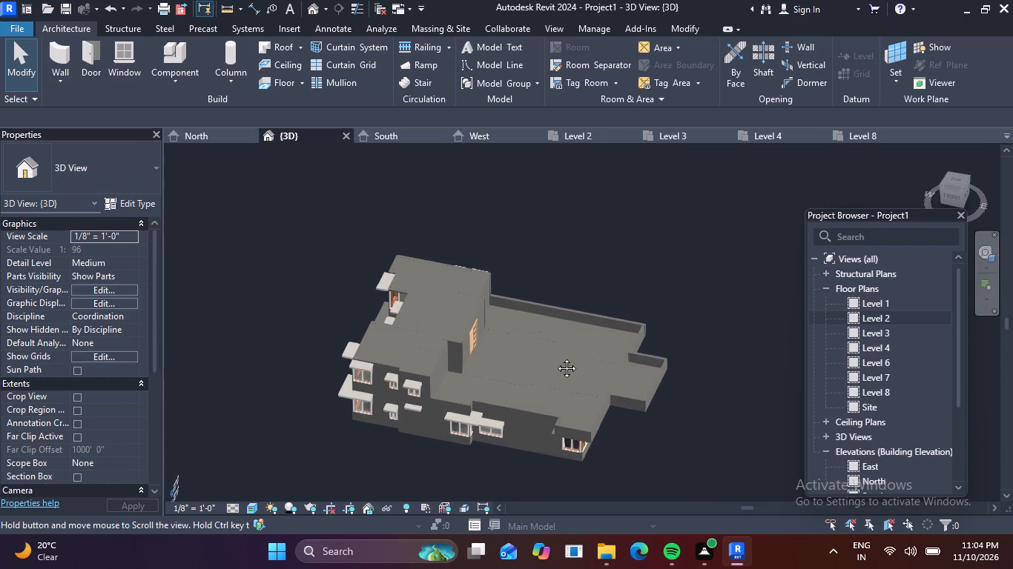
{"action": "middle_click_drag", "start_coordinate": [555, 357], "coordinate": [566, 367]}
{"action": "scroll", "coordinate": [553, 351], "scroll_direction": "up", "scroll_amount": 4}
{"action": "scroll", "coordinate": [543, 337], "scroll_direction": "down", "scroll_amount": 2}
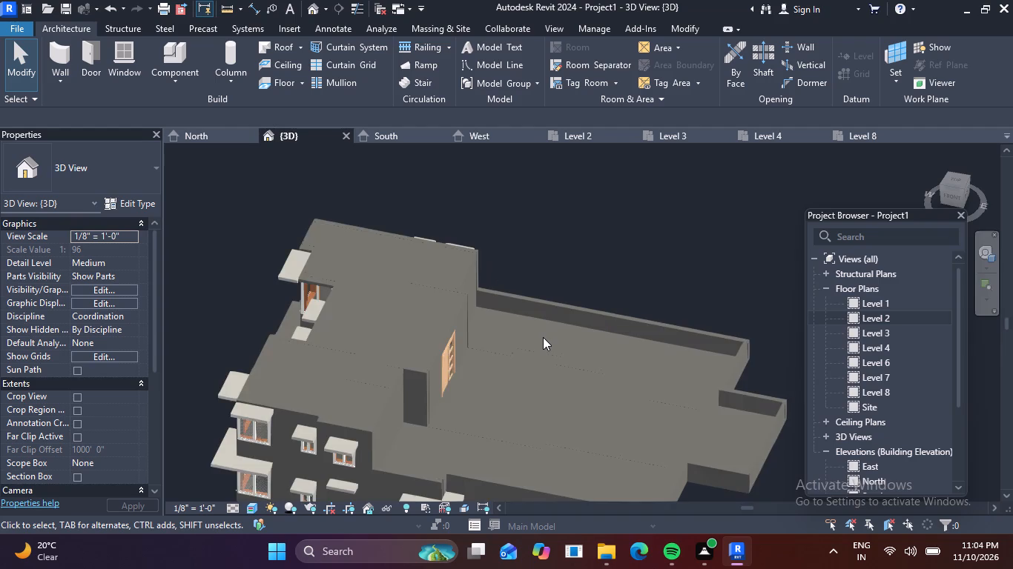
{"action": "scroll", "coordinate": [543, 337], "scroll_direction": "down", "scroll_amount": 2}
{"action": "scroll", "coordinate": [504, 284], "scroll_direction": "down", "scroll_amount": 1}
{"action": "scroll", "coordinate": [506, 301], "scroll_direction": "up", "scroll_amount": 5}
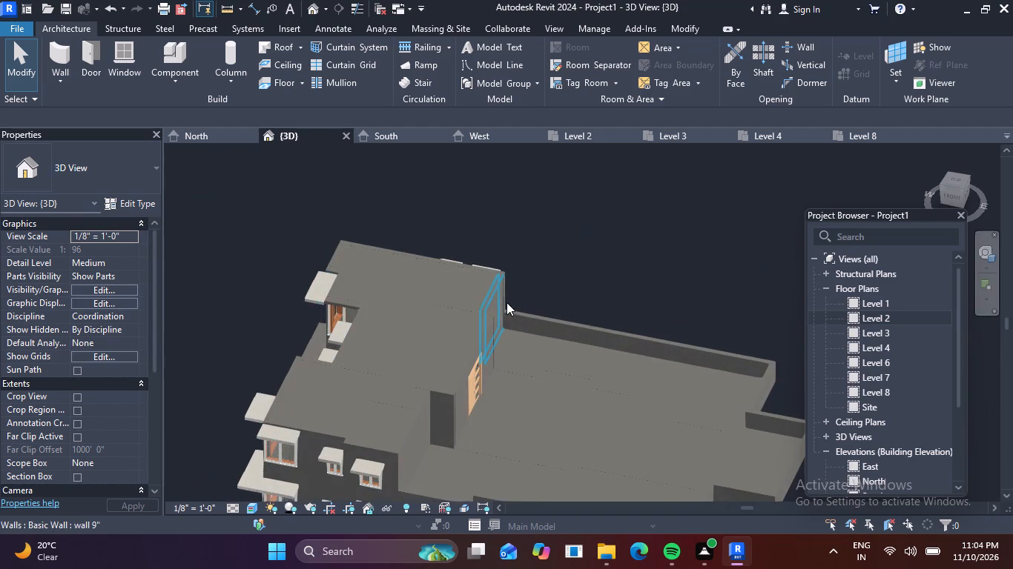
{"action": "scroll", "coordinate": [506, 302], "scroll_direction": "down", "scroll_amount": 3}
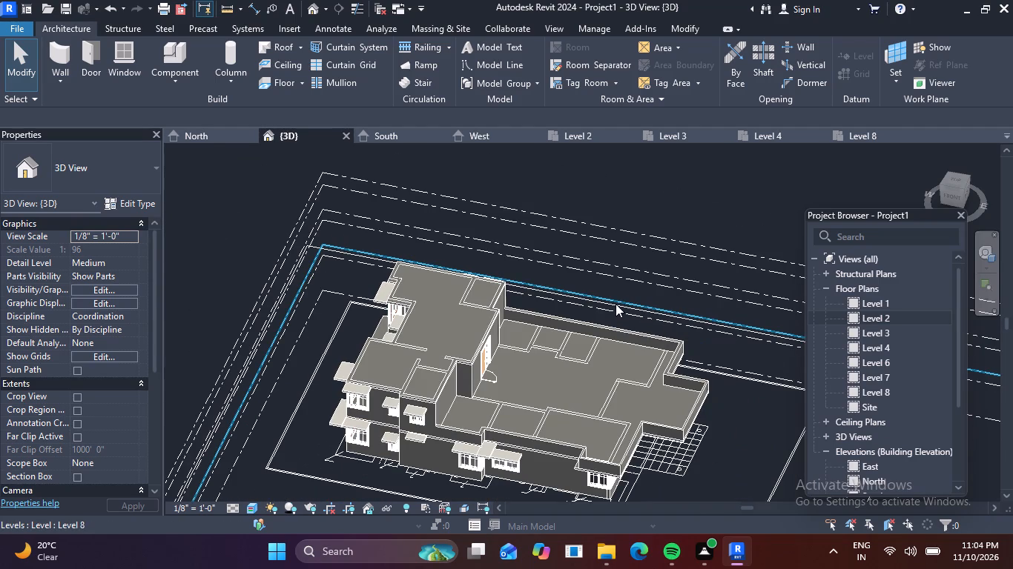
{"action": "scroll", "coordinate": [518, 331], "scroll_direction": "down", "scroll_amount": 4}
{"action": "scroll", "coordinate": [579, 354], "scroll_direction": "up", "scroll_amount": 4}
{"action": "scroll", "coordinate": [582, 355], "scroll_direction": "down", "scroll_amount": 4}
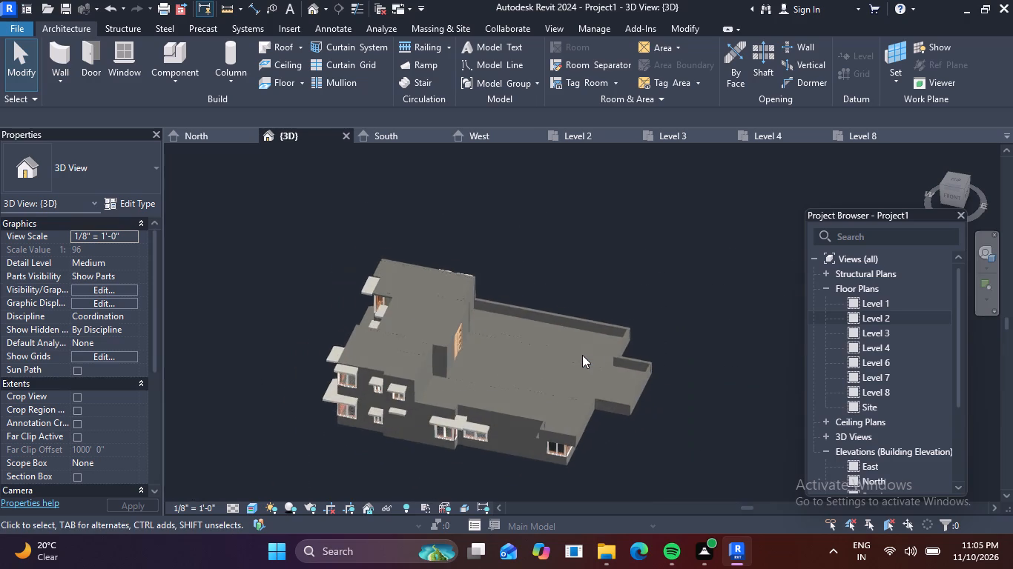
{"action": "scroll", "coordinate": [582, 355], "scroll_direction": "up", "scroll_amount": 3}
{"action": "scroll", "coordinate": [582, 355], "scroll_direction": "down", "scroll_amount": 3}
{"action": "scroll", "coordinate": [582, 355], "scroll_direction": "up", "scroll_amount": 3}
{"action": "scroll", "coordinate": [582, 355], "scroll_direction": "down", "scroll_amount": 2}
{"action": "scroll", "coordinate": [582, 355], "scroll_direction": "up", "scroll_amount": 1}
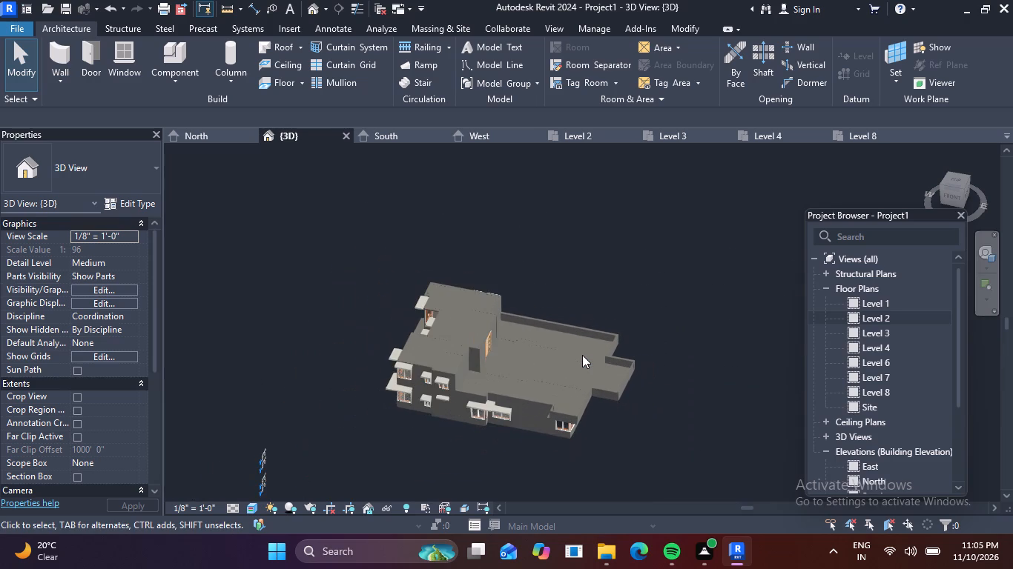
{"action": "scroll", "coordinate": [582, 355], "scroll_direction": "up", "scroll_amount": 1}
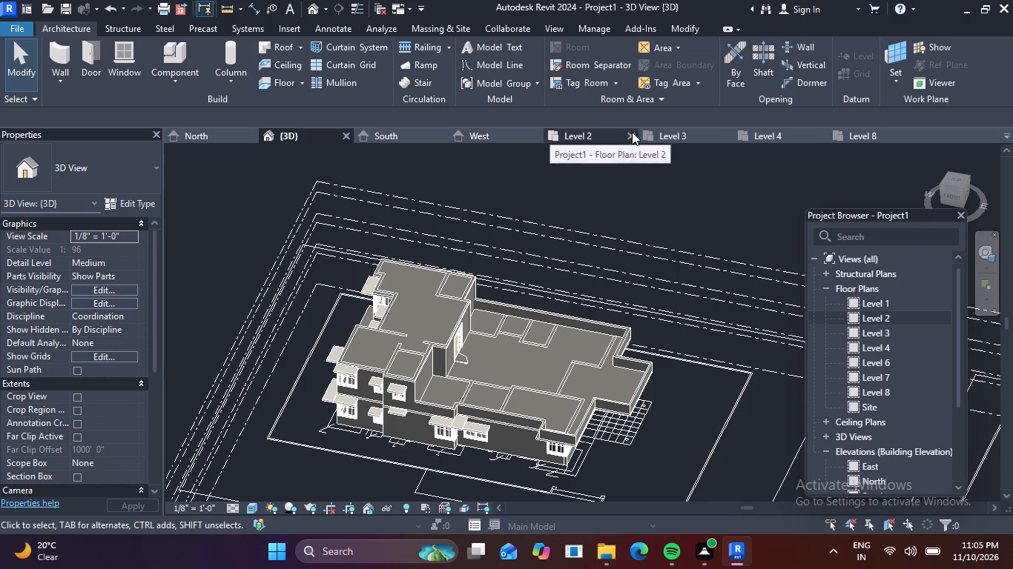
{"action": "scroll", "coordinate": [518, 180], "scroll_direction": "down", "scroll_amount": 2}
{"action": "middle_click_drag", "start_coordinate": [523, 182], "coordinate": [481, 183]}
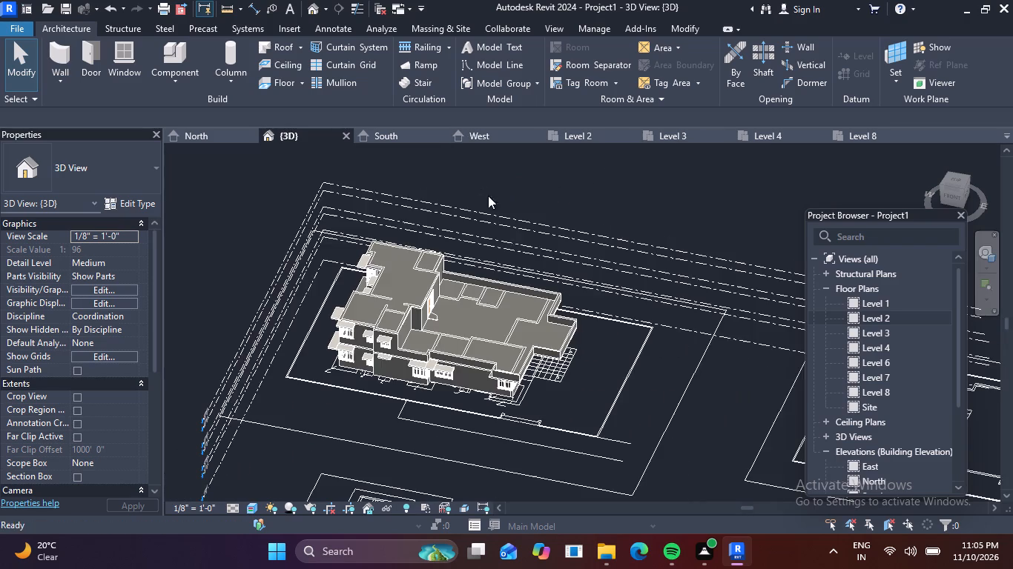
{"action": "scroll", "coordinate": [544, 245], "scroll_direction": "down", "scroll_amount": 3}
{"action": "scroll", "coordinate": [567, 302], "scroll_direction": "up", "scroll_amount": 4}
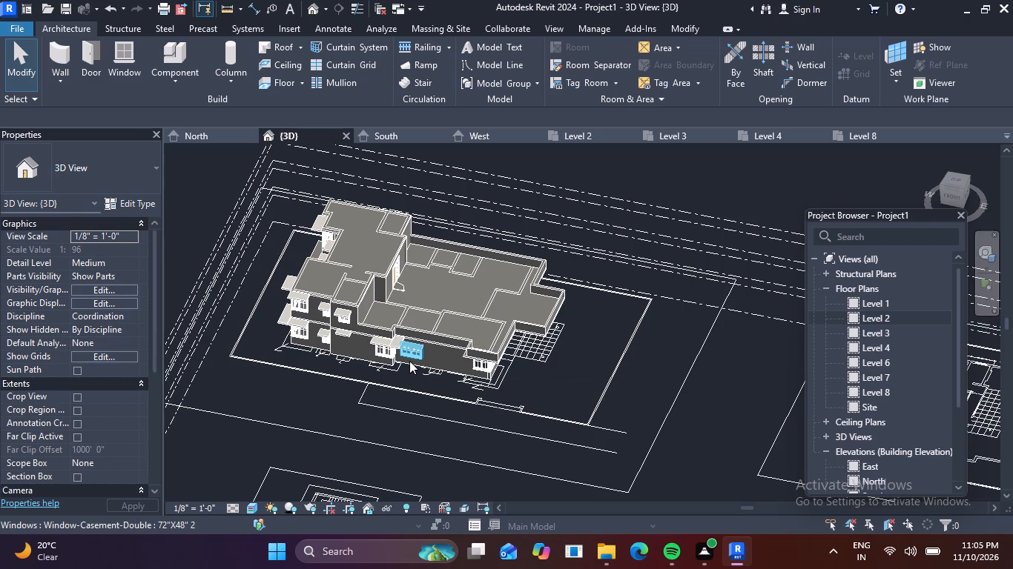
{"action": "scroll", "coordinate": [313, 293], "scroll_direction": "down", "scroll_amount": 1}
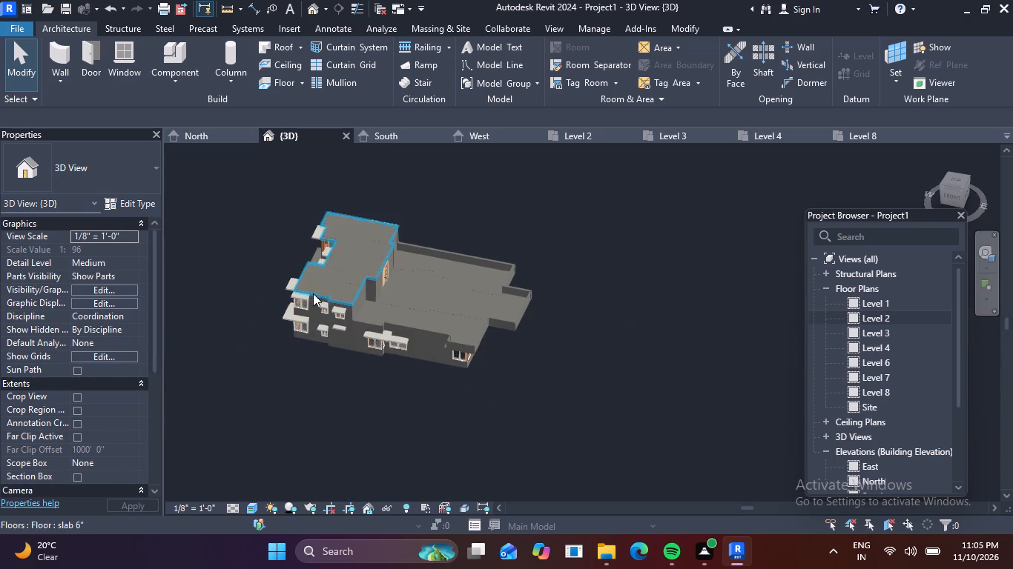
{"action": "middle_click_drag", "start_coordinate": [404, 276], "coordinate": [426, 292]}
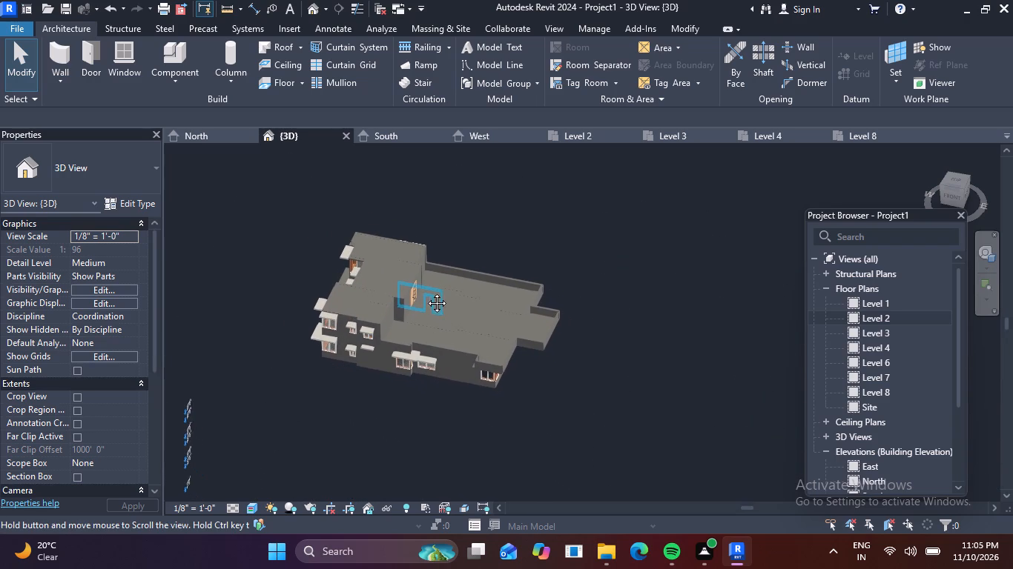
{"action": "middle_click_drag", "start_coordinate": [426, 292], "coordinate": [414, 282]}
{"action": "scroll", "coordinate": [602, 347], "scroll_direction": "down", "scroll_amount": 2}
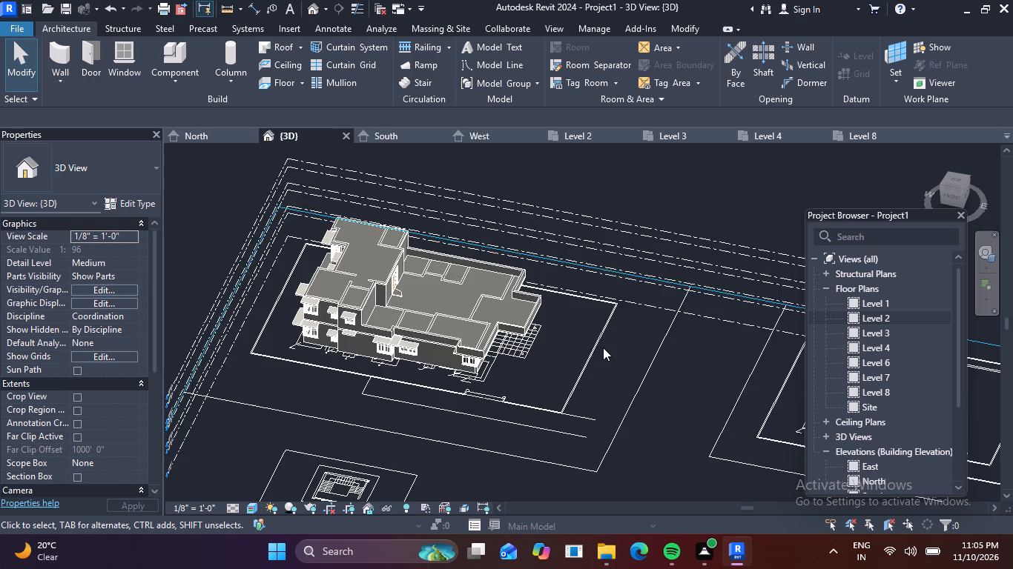
Examine the floor plan drawing with the open terrace outline that lies beside the building model in the 3D view.
{"action": "middle_click_drag", "start_coordinate": [624, 365], "coordinate": [383, 370]}
{"action": "middle_click_drag", "start_coordinate": [613, 377], "coordinate": [570, 338]}
{"action": "scroll", "coordinate": [570, 338], "scroll_direction": "up", "scroll_amount": 4}
{"action": "middle_click_drag", "start_coordinate": [679, 375], "coordinate": [687, 333]}
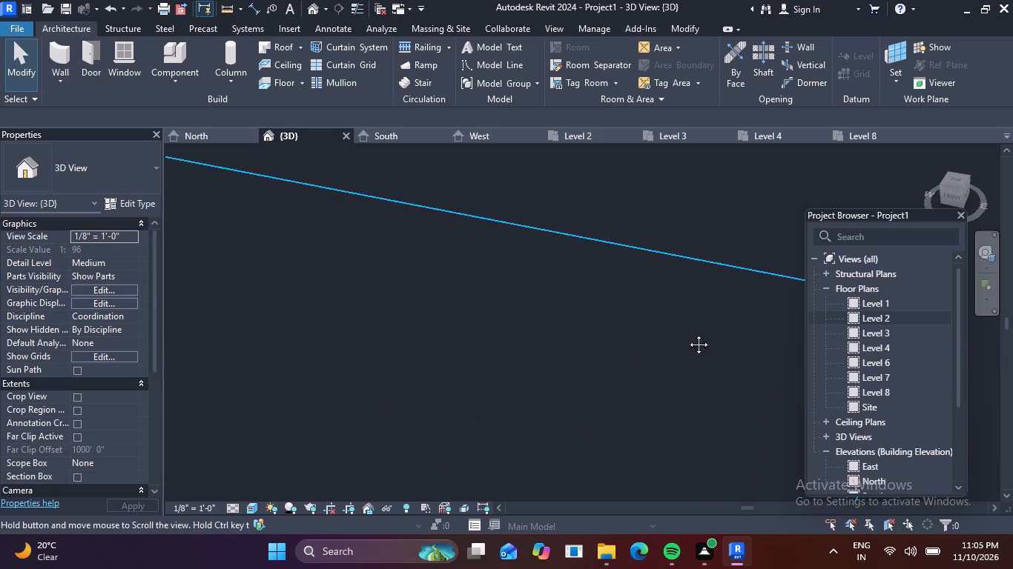
{"action": "middle_click_drag", "start_coordinate": [687, 333], "coordinate": [687, 333]}
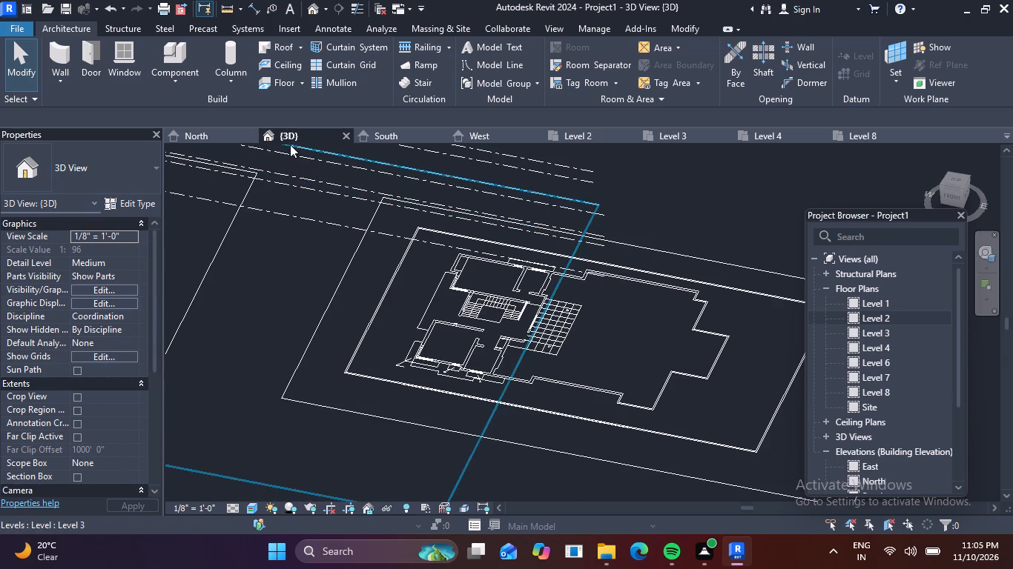
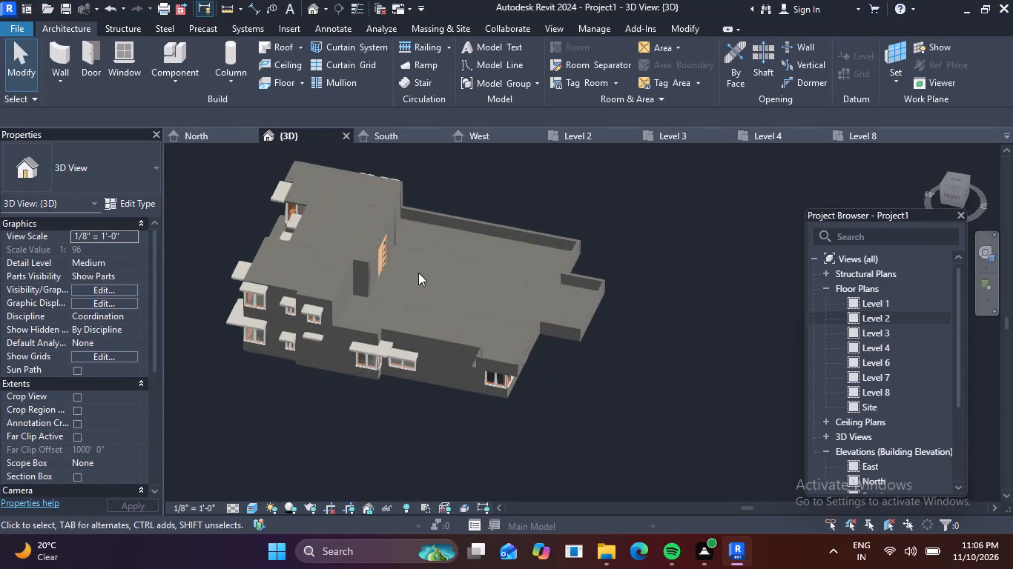
Examine the whole house model in 3D from above and from lower front angles.
{"action": "scroll", "coordinate": [414, 270], "scroll_direction": "up", "scroll_amount": 4}
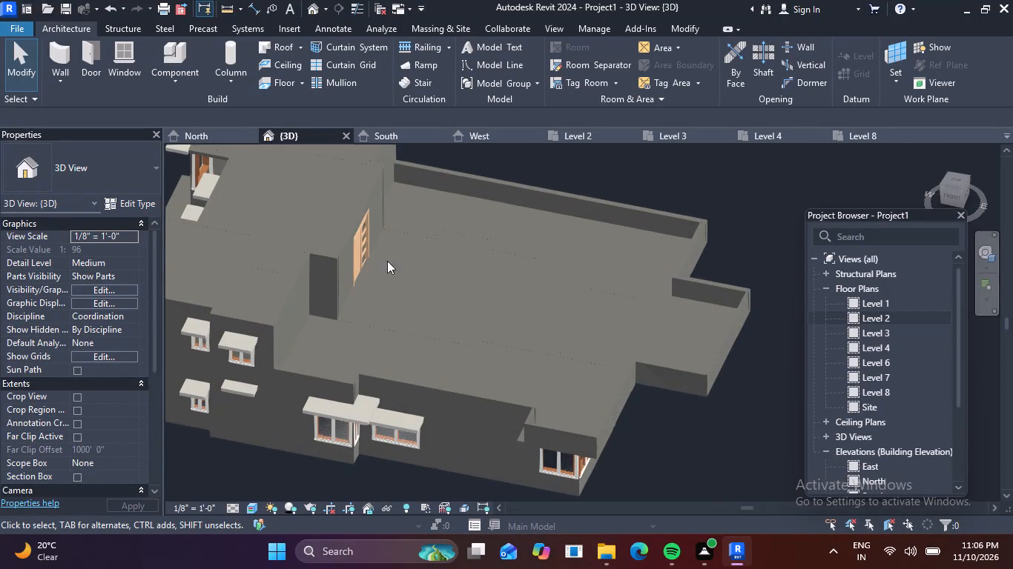
{"action": "scroll", "coordinate": [518, 307], "scroll_direction": "down", "scroll_amount": 3}
{"action": "middle_click_drag", "start_coordinate": [650, 364], "coordinate": [578, 330]}
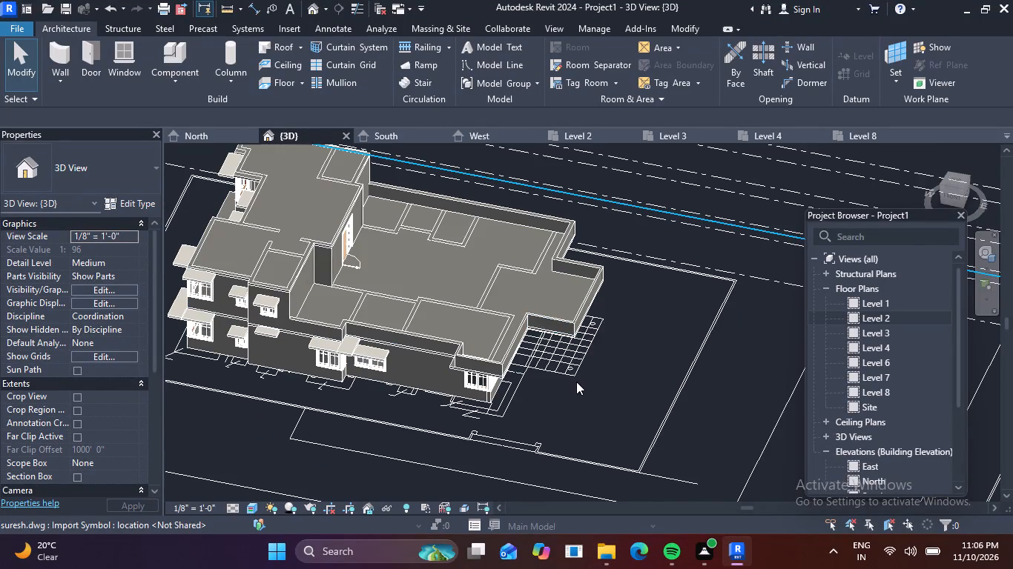
{"action": "middle_click_drag", "start_coordinate": [577, 382], "coordinate": [578, 325], "text": "shift"}
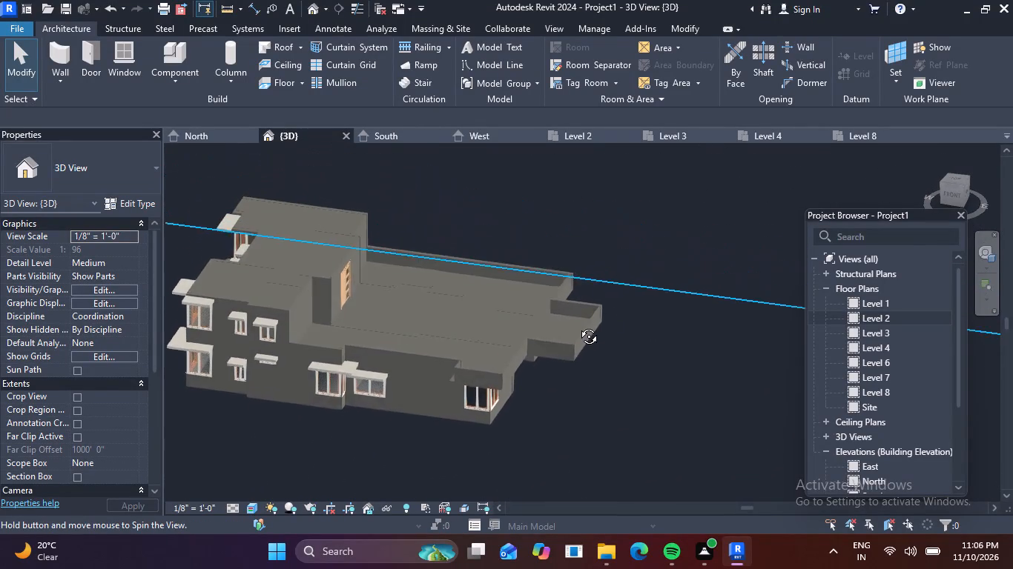
{"action": "middle_click_drag", "start_coordinate": [578, 325], "coordinate": [594, 264], "text": "shift"}
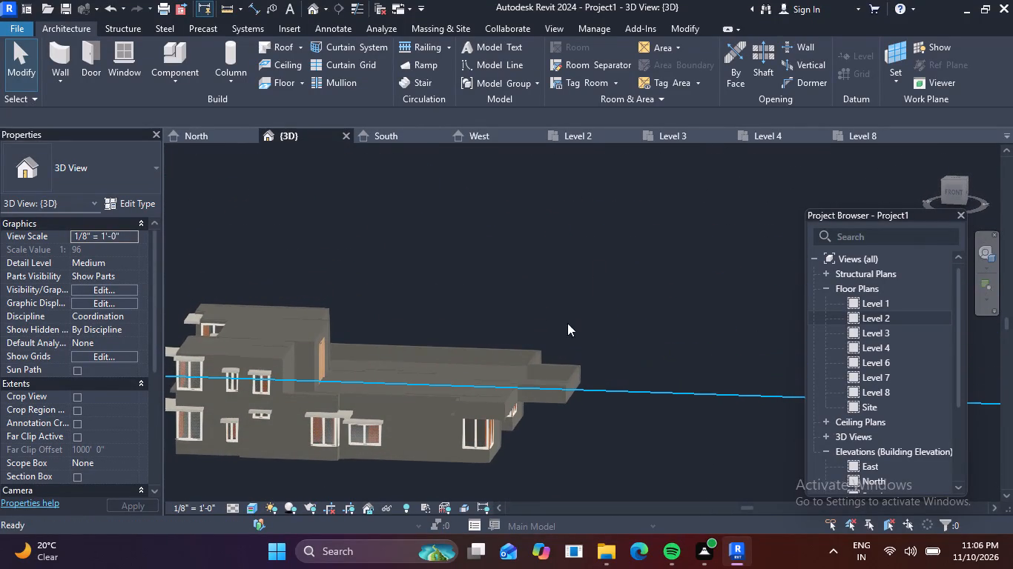
{"action": "scroll", "coordinate": [458, 396], "scroll_direction": "down", "scroll_amount": 2}
{"action": "middle_click_drag", "start_coordinate": [488, 382], "coordinate": [564, 370]}
{"action": "scroll", "coordinate": [420, 347], "scroll_direction": "up", "scroll_amount": 2}
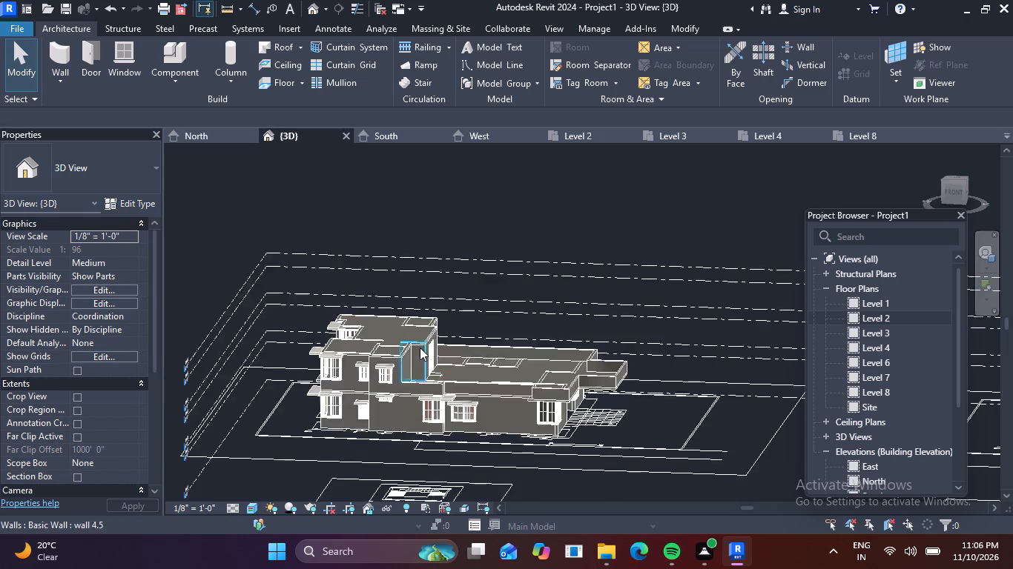
{"action": "middle_click_drag", "start_coordinate": [526, 345], "coordinate": [502, 356], "text": "shift"}
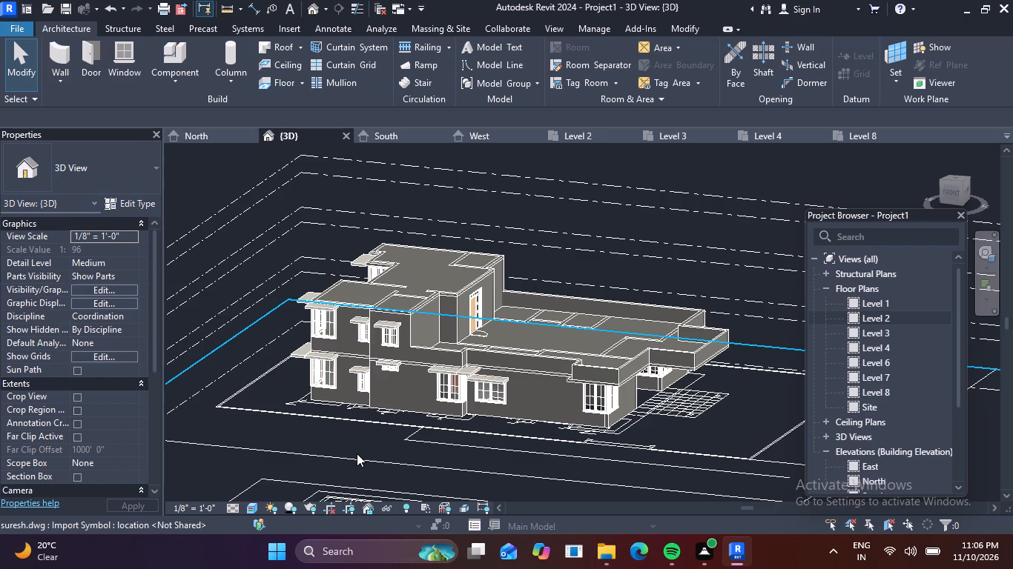
{"action": "scroll", "coordinate": [551, 307], "scroll_direction": "down", "scroll_amount": 1}
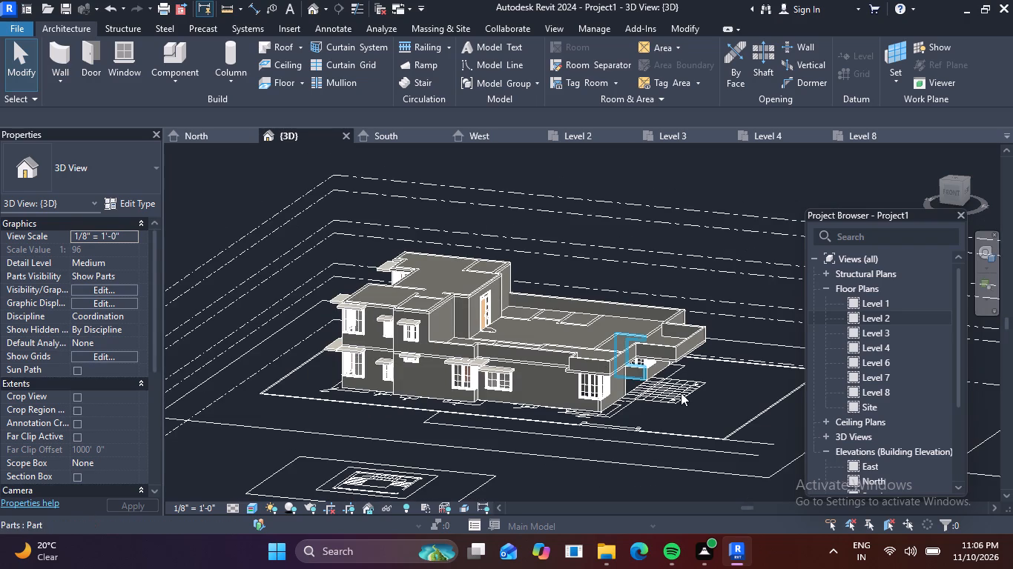
{"action": "key", "text": "Escape"}
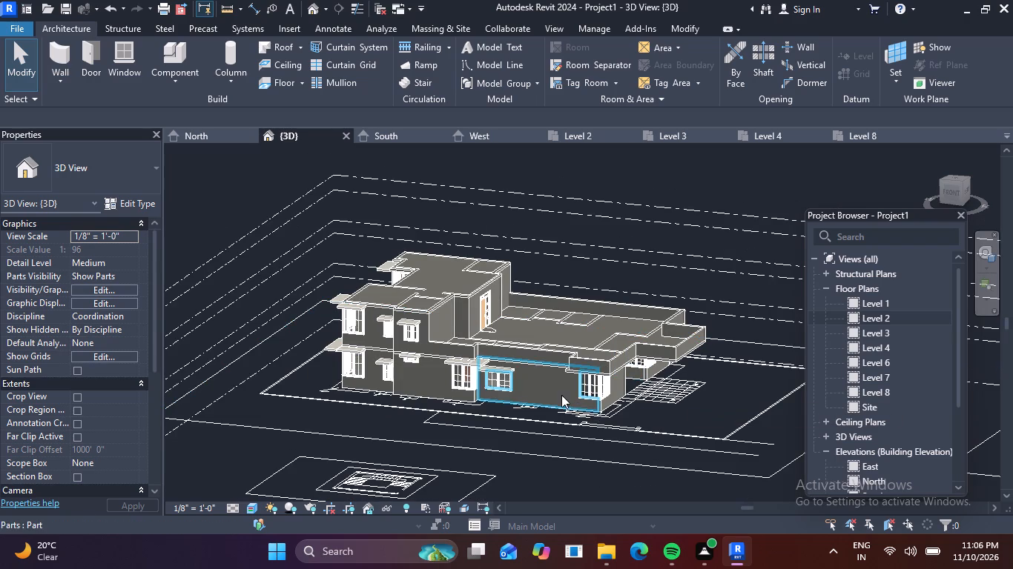
{"action": "scroll", "coordinate": [561, 394], "scroll_direction": "down", "scroll_amount": 2}
{"action": "middle_click_drag", "start_coordinate": [659, 393], "coordinate": [610, 425]}
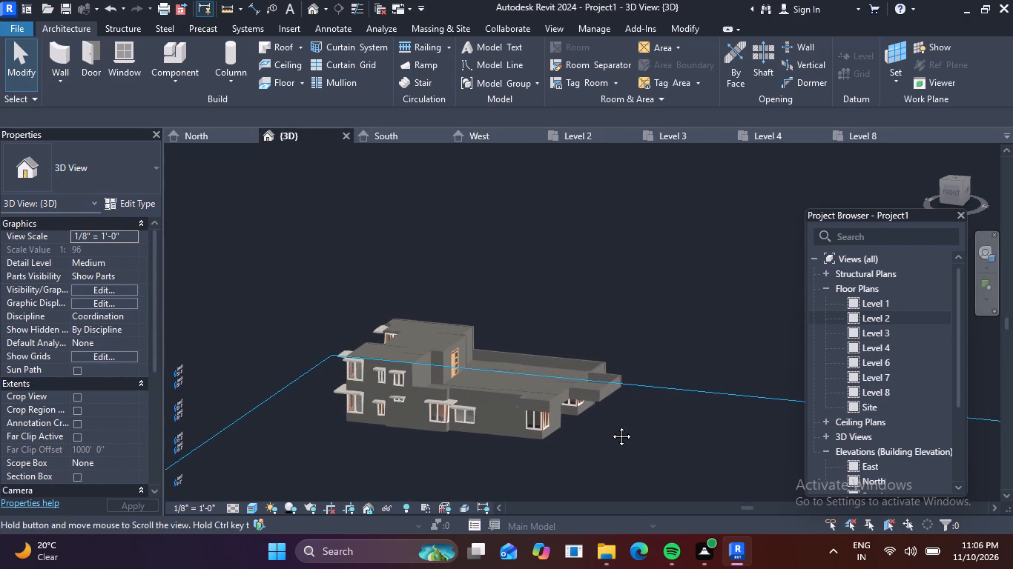
{"action": "middle_click_drag", "start_coordinate": [610, 425], "coordinate": [613, 426]}
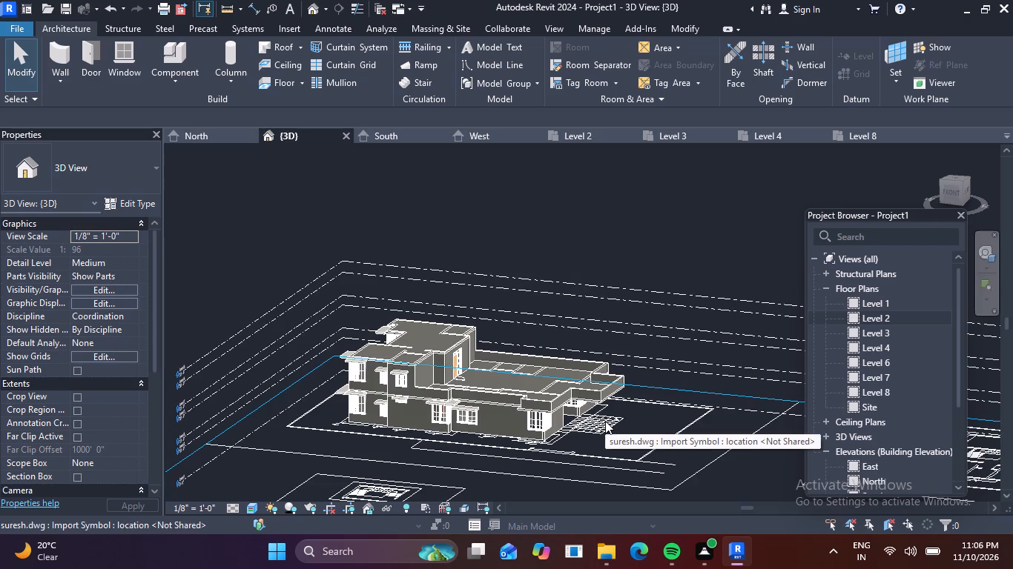
{"action": "scroll", "coordinate": [556, 337], "scroll_direction": "down", "scroll_amount": 1}
{"action": "middle_click_drag", "start_coordinate": [580, 353], "coordinate": [610, 373]}
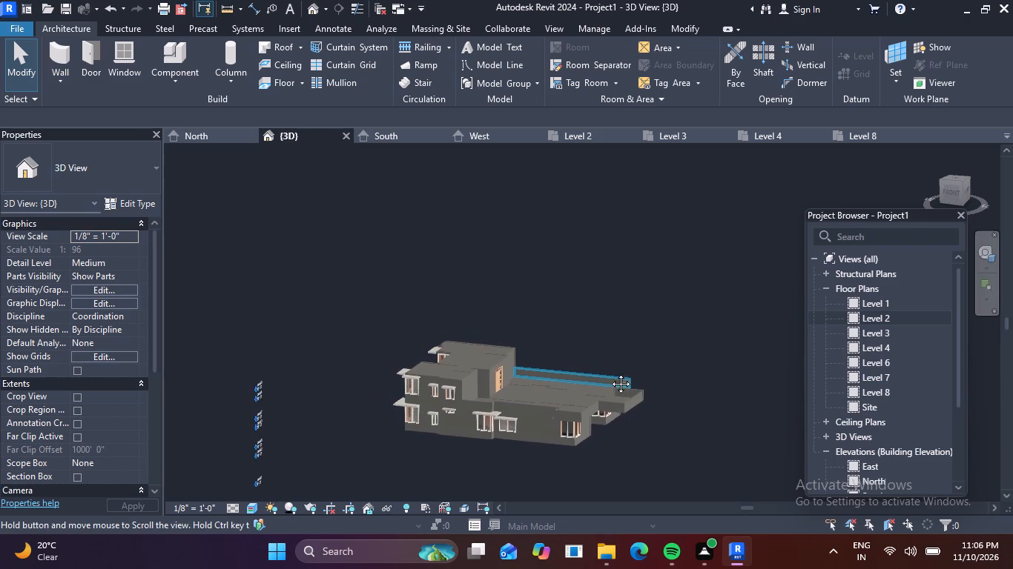
{"action": "middle_click_drag", "start_coordinate": [610, 373], "coordinate": [575, 323]}
Inspect the roof slab edge and parapet walls around the ground-floor corner window.
{"action": "scroll", "coordinate": [349, 339], "scroll_direction": "up", "scroll_amount": 2}
{"action": "scroll", "coordinate": [584, 392], "scroll_direction": "up", "scroll_amount": 3}
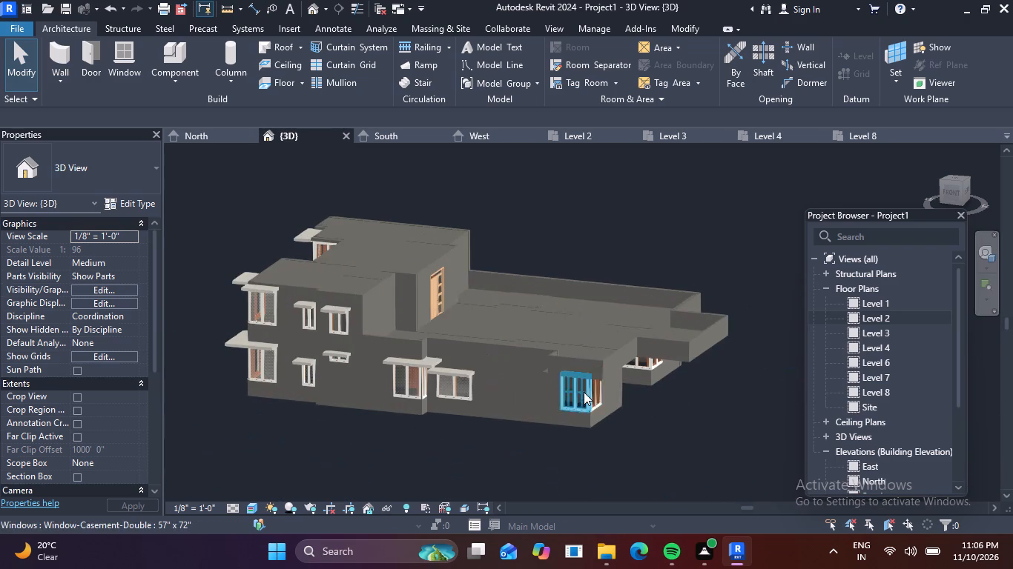
{"action": "scroll", "coordinate": [612, 419], "scroll_direction": "up", "scroll_amount": 5}
{"action": "scroll", "coordinate": [560, 367], "scroll_direction": "up", "scroll_amount": 4}
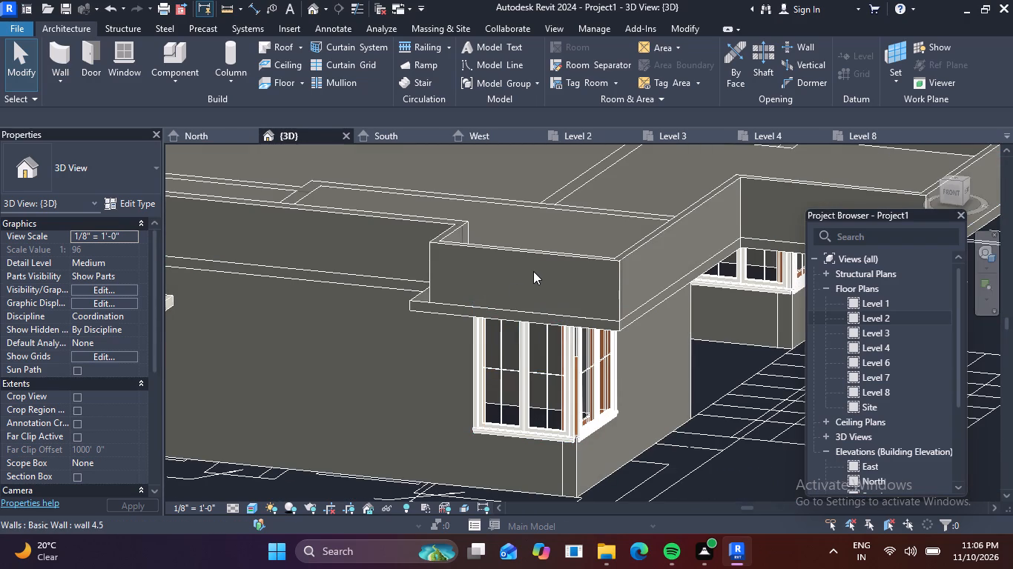
{"action": "scroll", "coordinate": [404, 295], "scroll_direction": "down", "scroll_amount": 3}
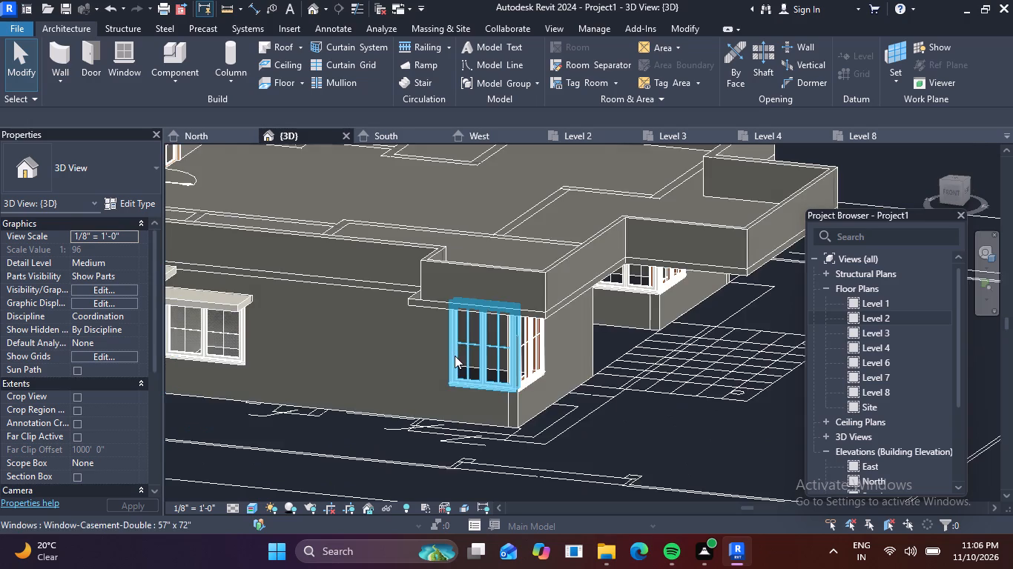
{"action": "middle_click_drag", "start_coordinate": [458, 358], "coordinate": [512, 388], "text": "shift"}
{"action": "middle_click_drag", "start_coordinate": [553, 446], "coordinate": [532, 229]}
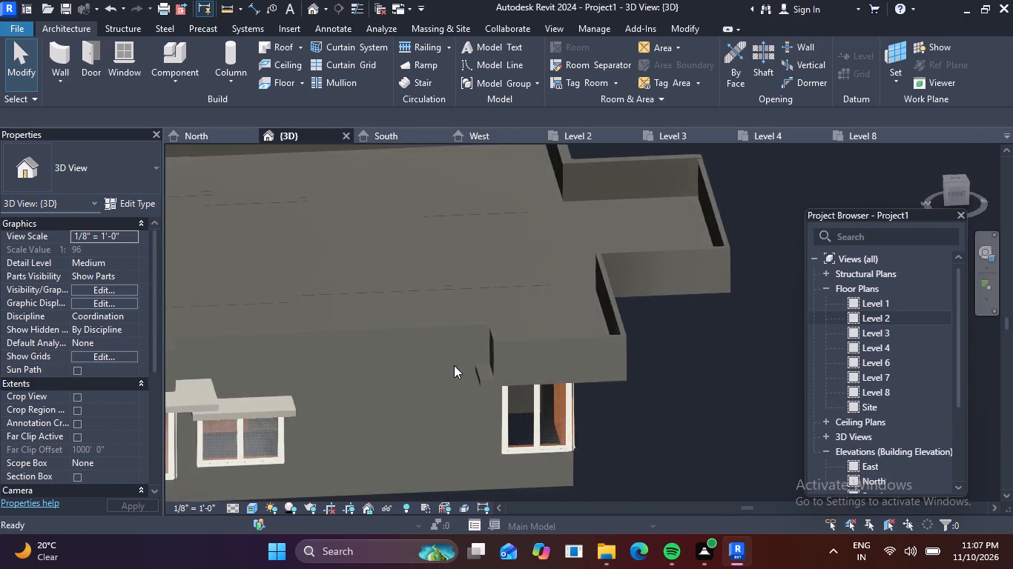
{"action": "scroll", "coordinate": [461, 377], "scroll_direction": "up", "scroll_amount": 5}
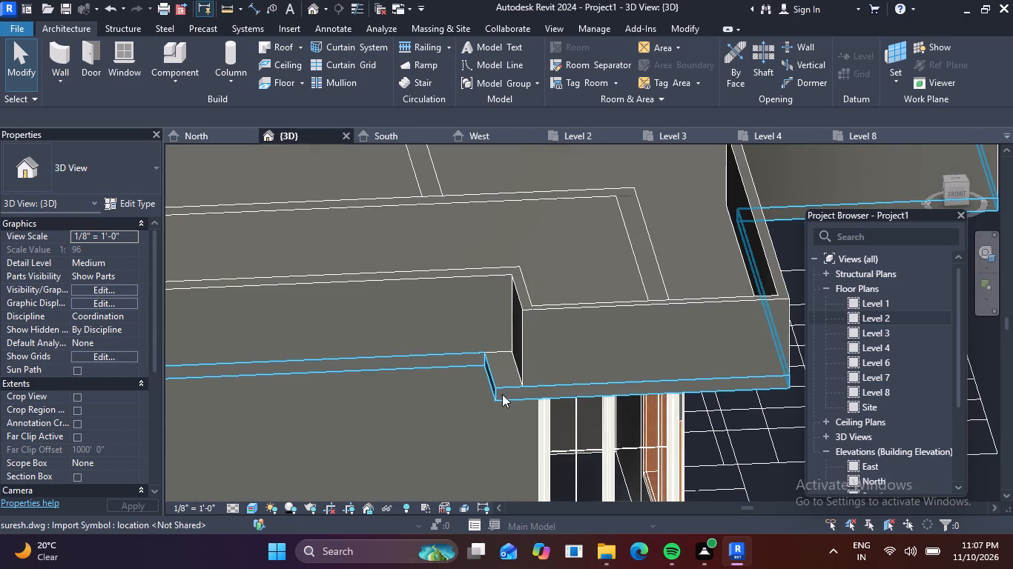
{"action": "scroll", "coordinate": [502, 394], "scroll_direction": "down", "scroll_amount": 7}
{"action": "scroll", "coordinate": [582, 449], "scroll_direction": "down", "scroll_amount": 4}
{"action": "middle_click_drag", "start_coordinate": [664, 413], "coordinate": [590, 445], "text": "shift"}
{"action": "middle_click_drag", "start_coordinate": [624, 285], "coordinate": [609, 447]}
Inspect the projecting roof slab and parapet above the tiled area beside the corner window, from above and in a level front view.
{"action": "scroll", "coordinate": [624, 285], "scroll_direction": "down", "scroll_amount": 1}
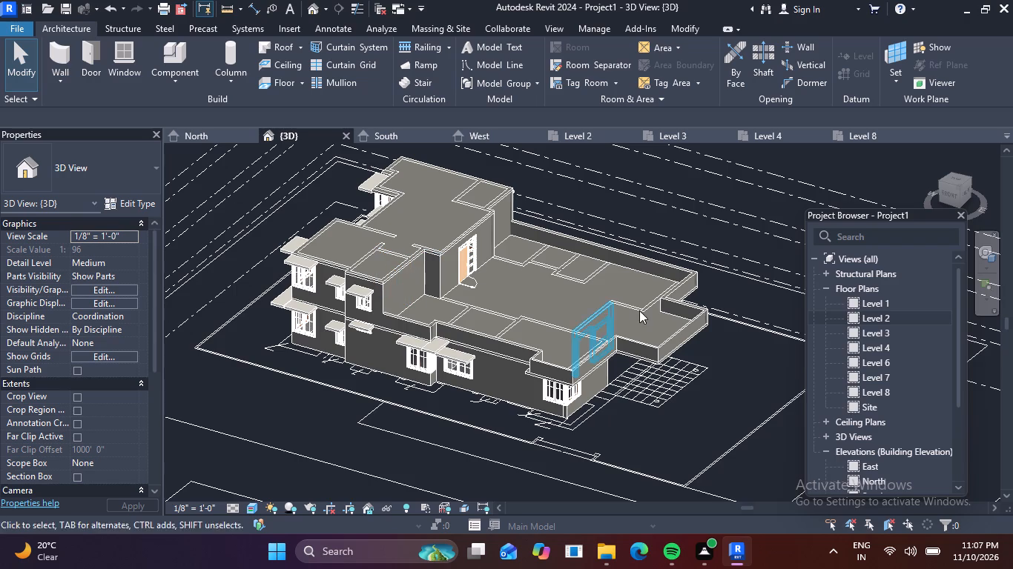
{"action": "scroll", "coordinate": [421, 284], "scroll_direction": "down", "scroll_amount": 5}
{"action": "scroll", "coordinate": [538, 336], "scroll_direction": "up", "scroll_amount": 4}
{"action": "scroll", "coordinate": [538, 336], "scroll_direction": "down", "scroll_amount": 2}
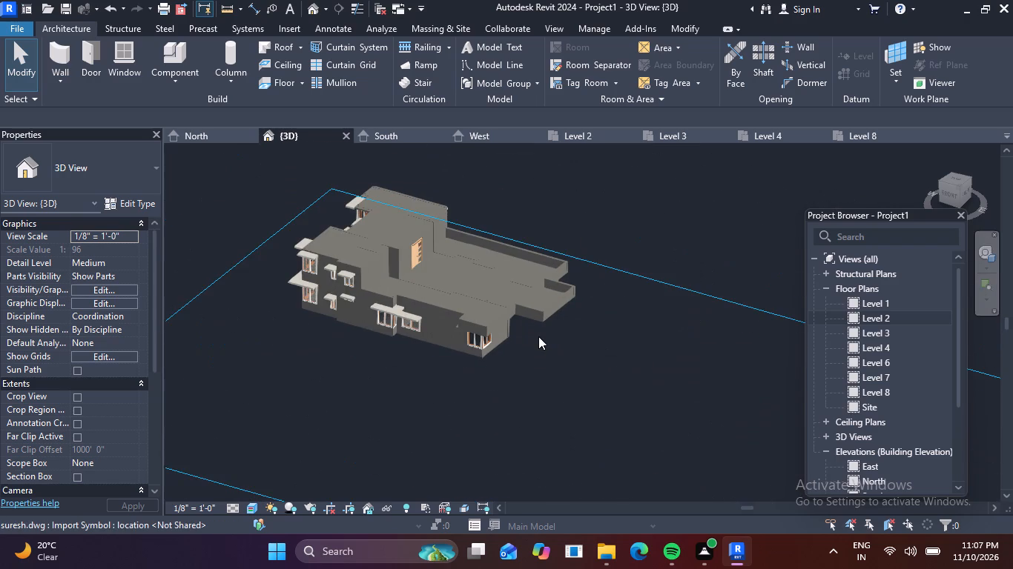
{"action": "middle_click_drag", "start_coordinate": [538, 336], "coordinate": [560, 399]}
{"action": "scroll", "coordinate": [550, 394], "scroll_direction": "up", "scroll_amount": 5}
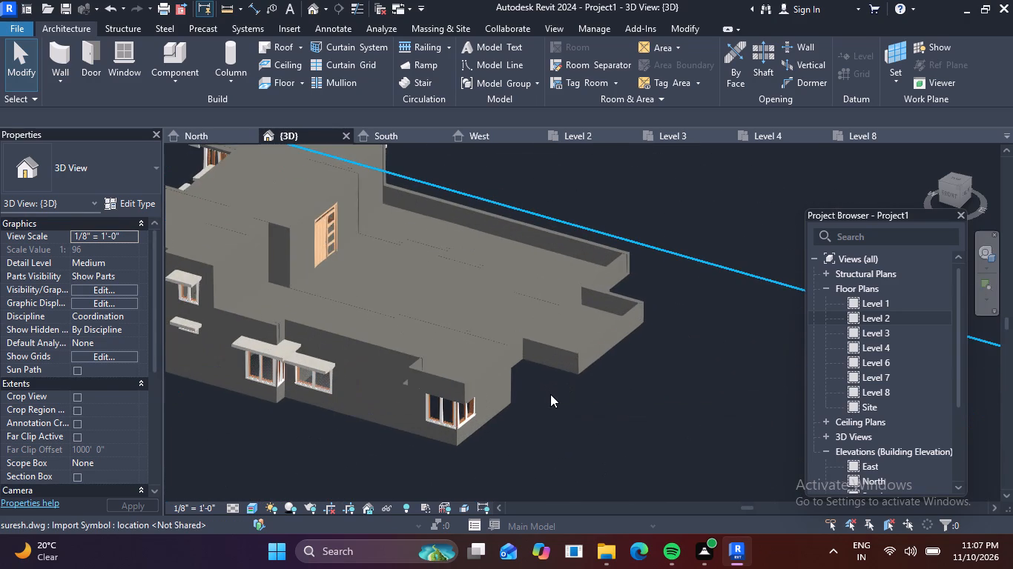
{"action": "middle_click_drag", "start_coordinate": [561, 356], "coordinate": [509, 321]}
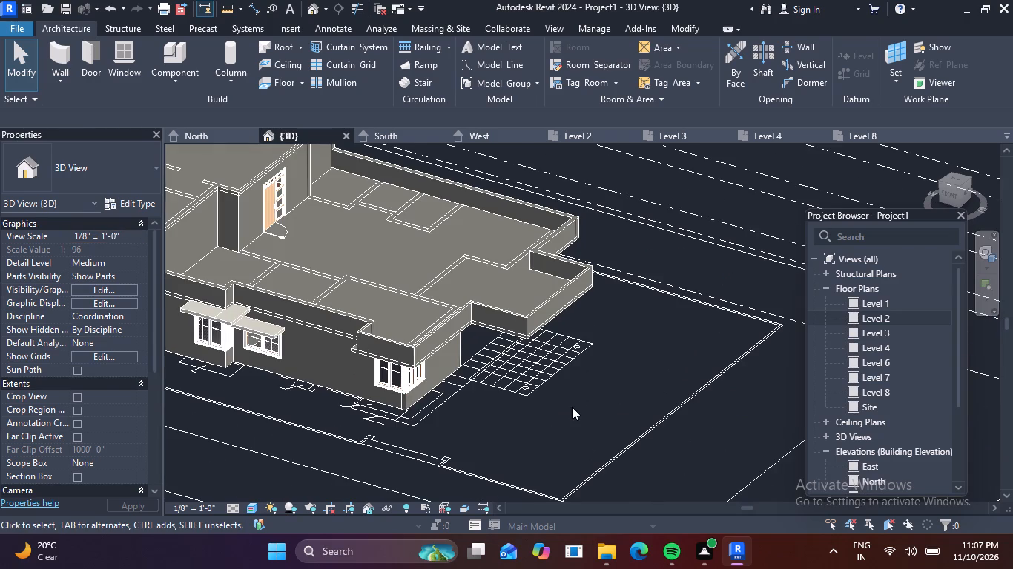
{"action": "middle_click_drag", "start_coordinate": [554, 392], "coordinate": [595, 358], "text": "shift"}
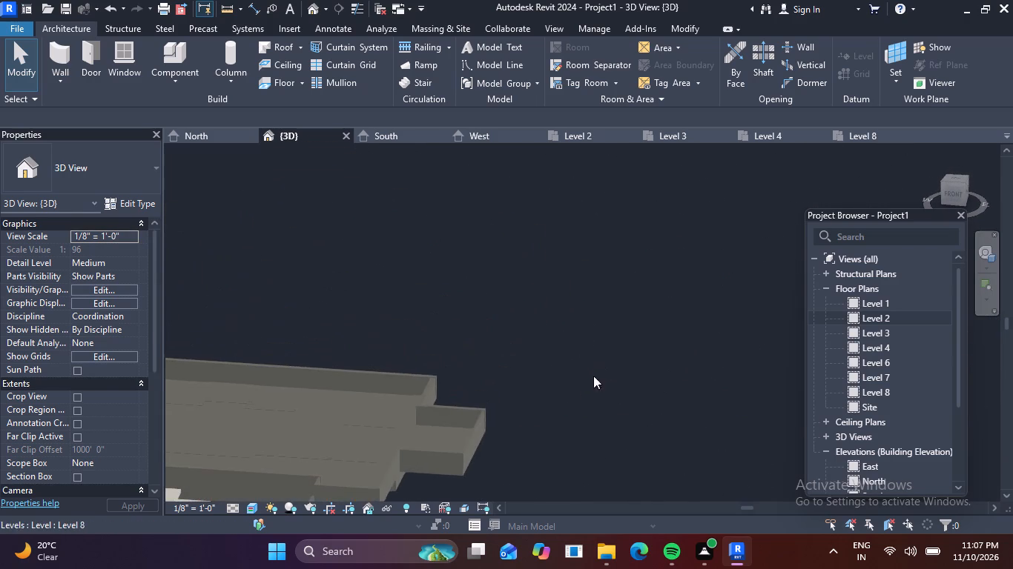
{"action": "middle_click_drag", "start_coordinate": [527, 451], "coordinate": [522, 275]}
{"action": "middle_click_drag", "start_coordinate": [469, 339], "coordinate": [477, 263], "text": "shift"}
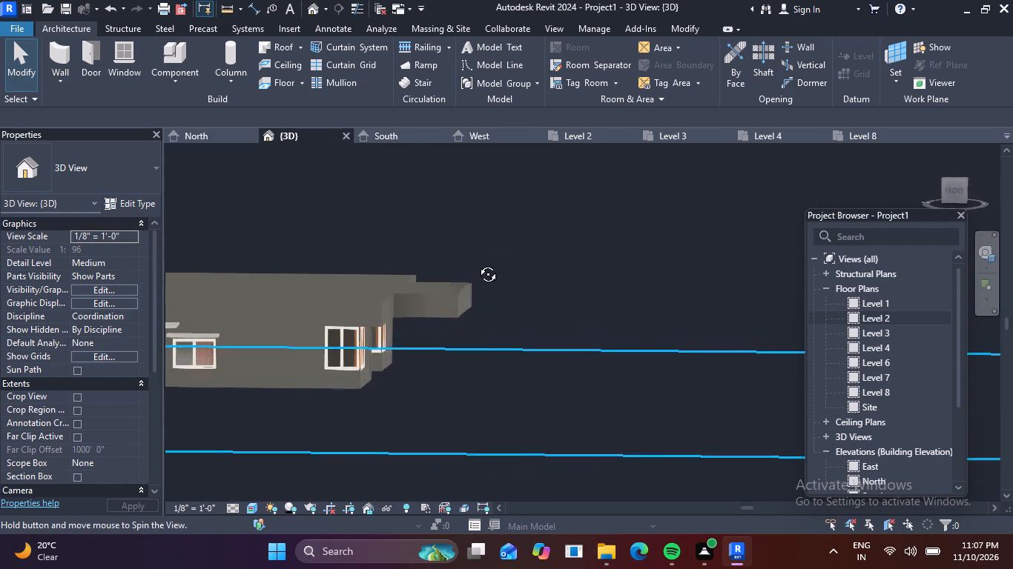
{"action": "middle_click_drag", "start_coordinate": [477, 263], "coordinate": [486, 230], "text": "shift"}
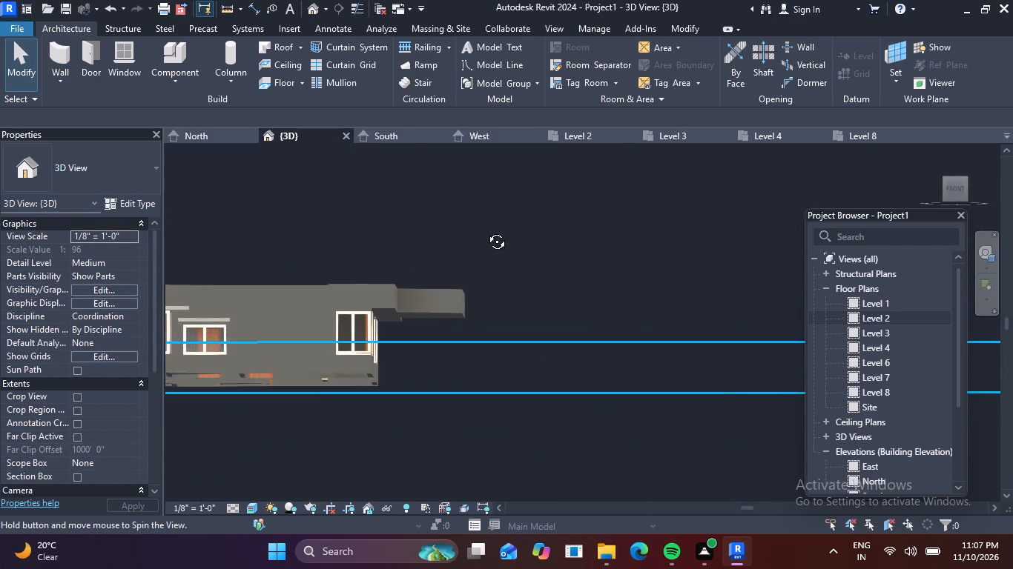
{"action": "middle_click_drag", "start_coordinate": [486, 230], "coordinate": [488, 239], "text": "shift"}
{"action": "scroll", "coordinate": [394, 329], "scroll_direction": "up", "scroll_amount": 5}
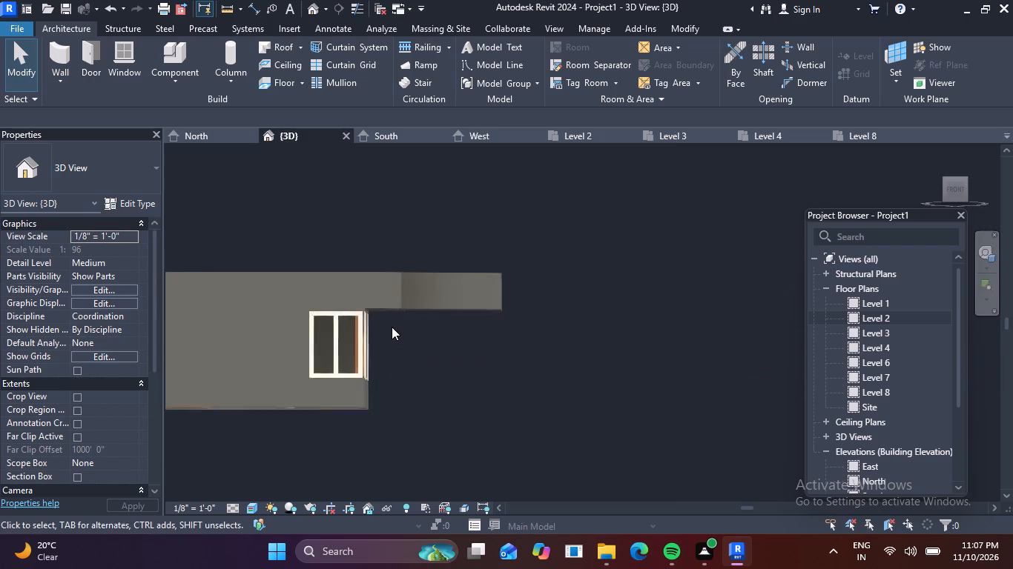
{"action": "scroll", "coordinate": [392, 327], "scroll_direction": "up", "scroll_amount": 6}
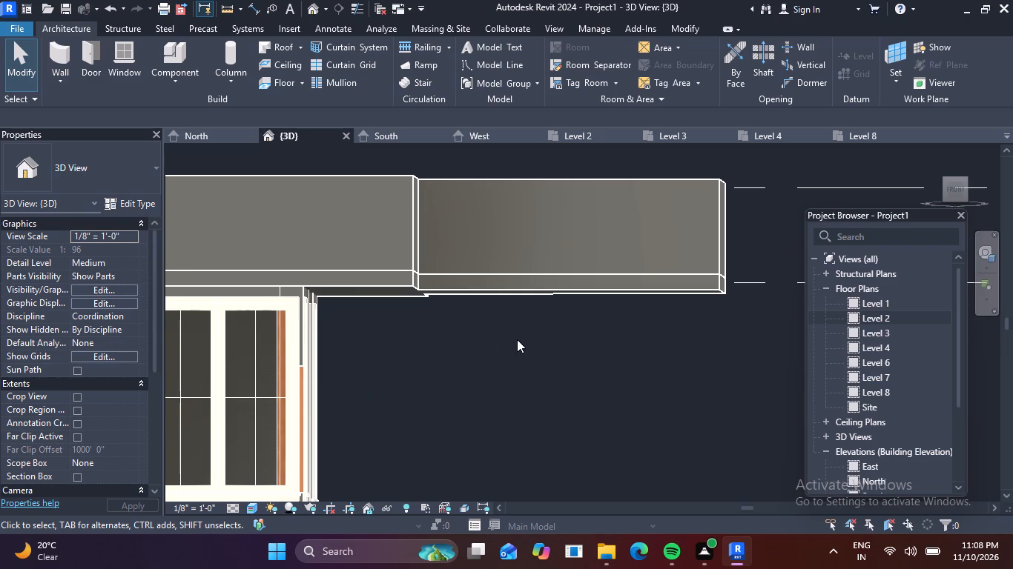
{"action": "scroll", "coordinate": [515, 326], "scroll_direction": "down", "scroll_amount": 2}
{"action": "middle_click_drag", "start_coordinate": [558, 367], "coordinate": [406, 340]}
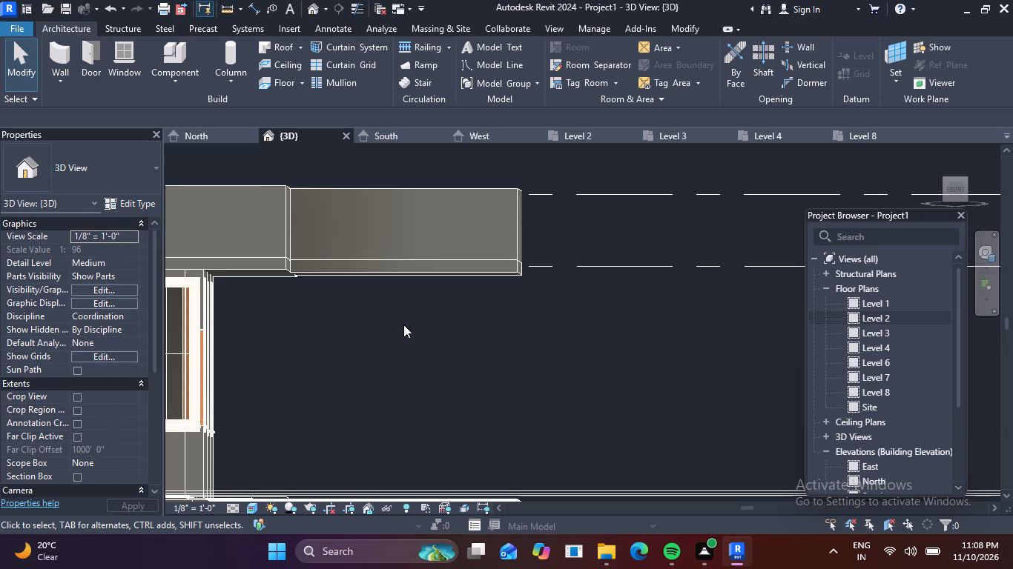
{"action": "scroll", "coordinate": [458, 304], "scroll_direction": "down", "scroll_amount": 1}
{"action": "middle_click_drag", "start_coordinate": [475, 316], "coordinate": [537, 335]}
{"action": "scroll", "coordinate": [357, 305], "scroll_direction": "up", "scroll_amount": 4}
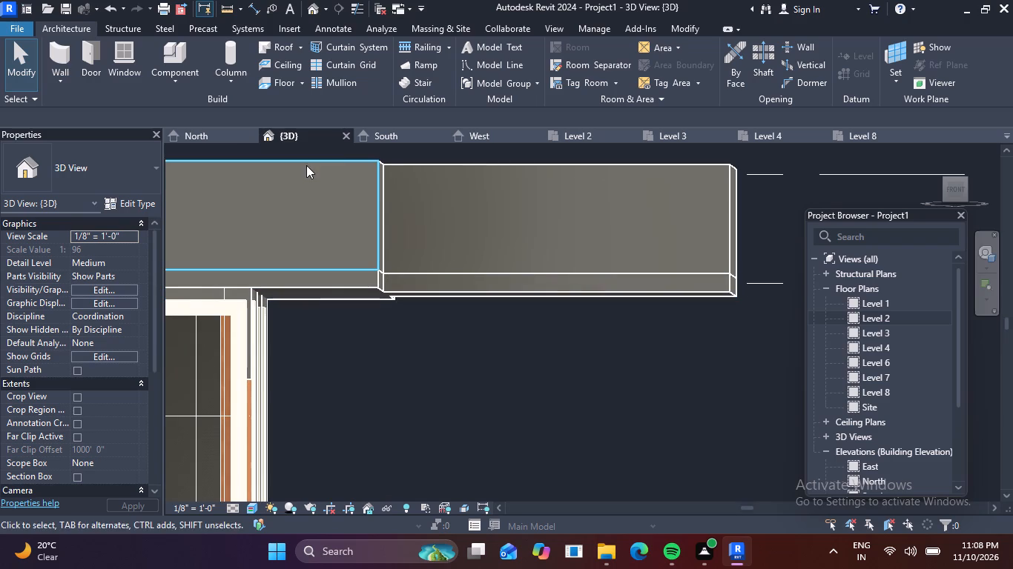
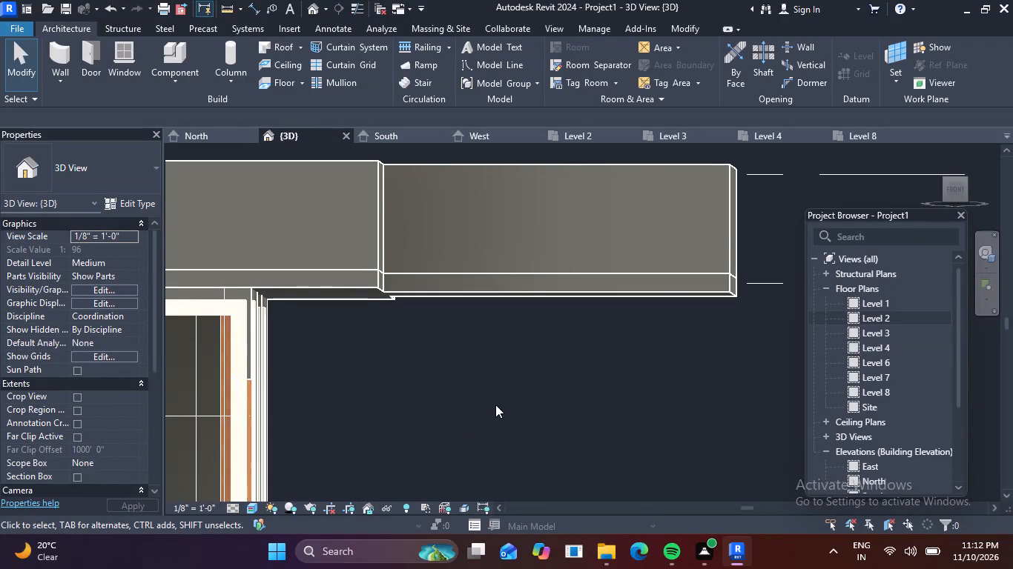
Inspect the front facade in level view, from the projecting roof slab along the parapet to the windows and their overhead shades.
{"action": "scroll", "coordinate": [495, 405], "scroll_direction": "down", "scroll_amount": 6}
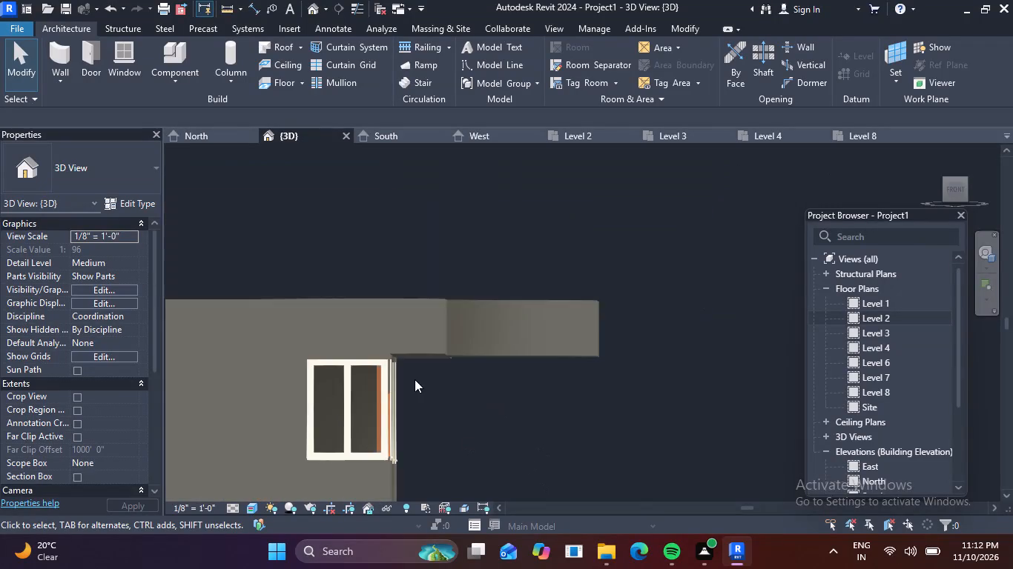
{"action": "scroll", "coordinate": [415, 379], "scroll_direction": "down", "scroll_amount": 4}
{"action": "middle_click_drag", "start_coordinate": [463, 389], "coordinate": [733, 375]}
{"action": "scroll", "coordinate": [620, 388], "scroll_direction": "down", "scroll_amount": 2}
{"action": "middle_click_drag", "start_coordinate": [573, 397], "coordinate": [455, 414]}
{"action": "scroll", "coordinate": [403, 358], "scroll_direction": "up", "scroll_amount": 5}
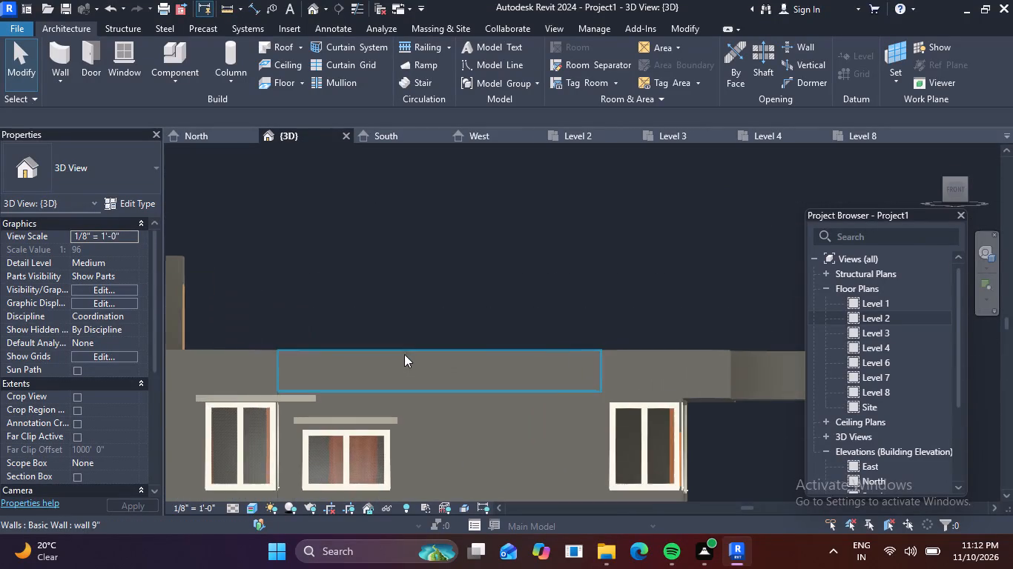
{"action": "scroll", "coordinate": [494, 355], "scroll_direction": "down", "scroll_amount": 2}
{"action": "middle_click_drag", "start_coordinate": [438, 425], "coordinate": [498, 440]}
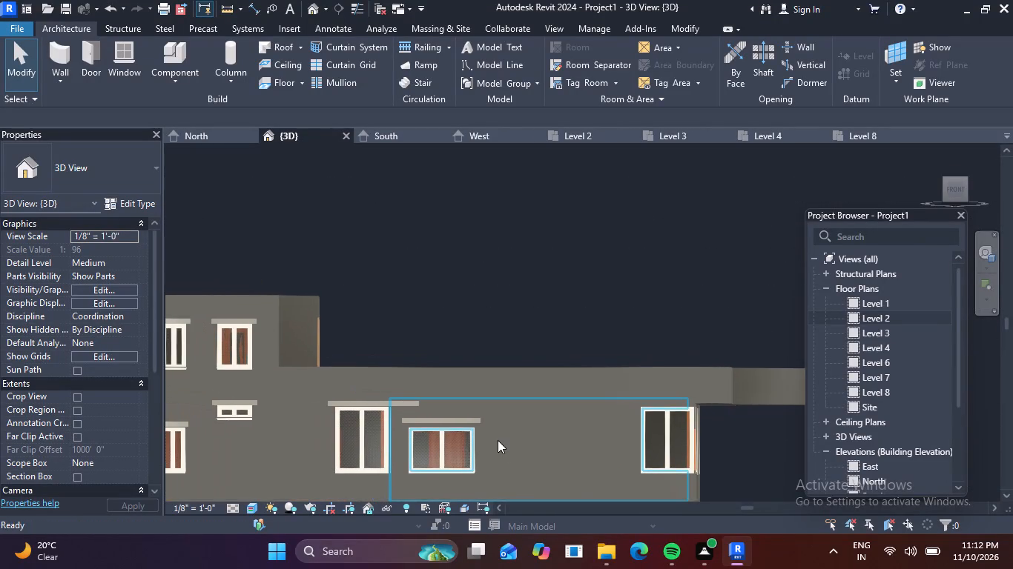
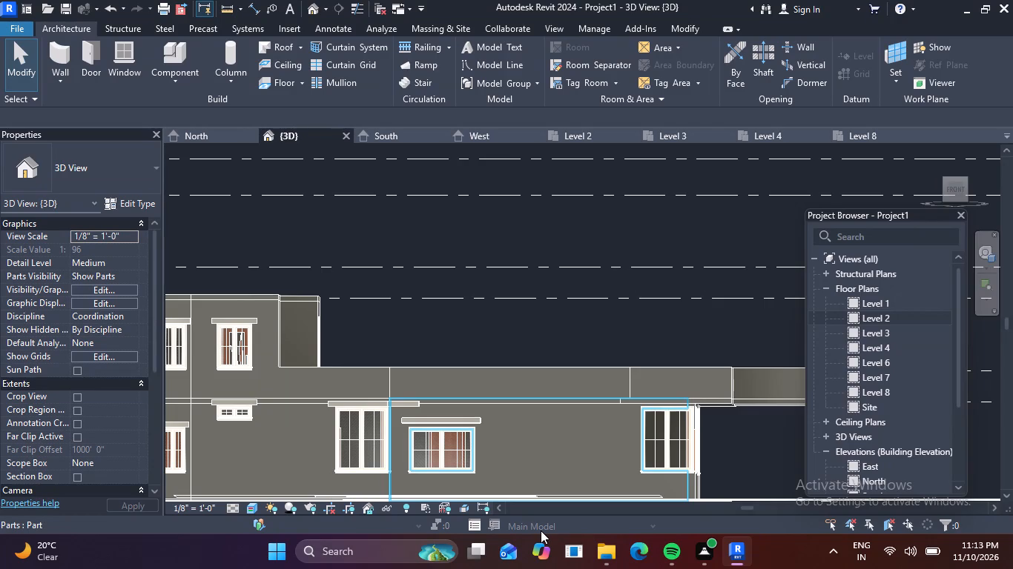
Create an in-place component in the Generic Models category, keeping the proposed name, and start an Extrusion in it.
{"action": "scroll", "coordinate": [730, 408], "scroll_direction": "down", "scroll_amount": 2}
{"action": "middle_click_drag", "start_coordinate": [648, 437], "coordinate": [573, 362]}
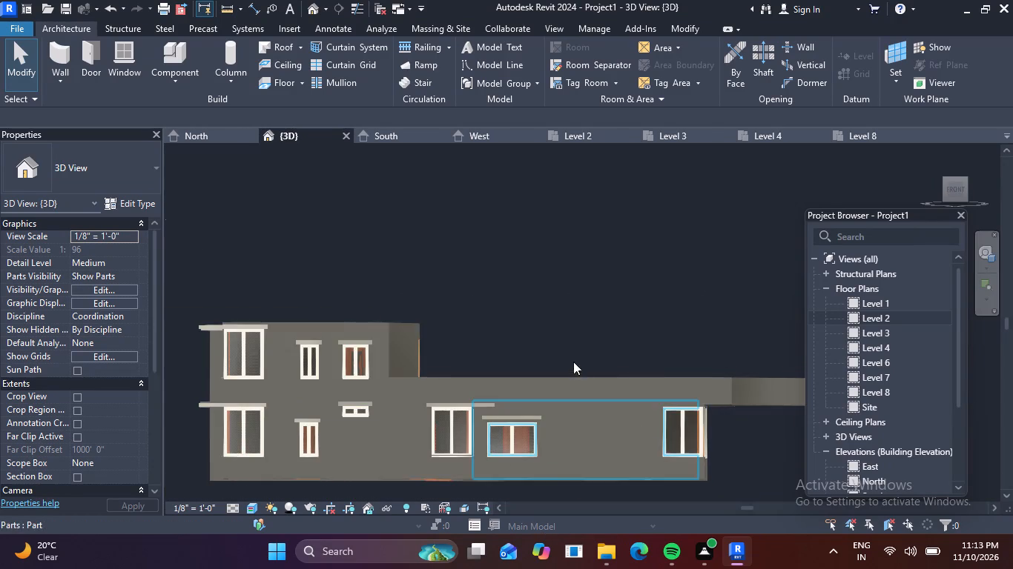
{"action": "middle_click_drag", "start_coordinate": [573, 362], "coordinate": [572, 360]}
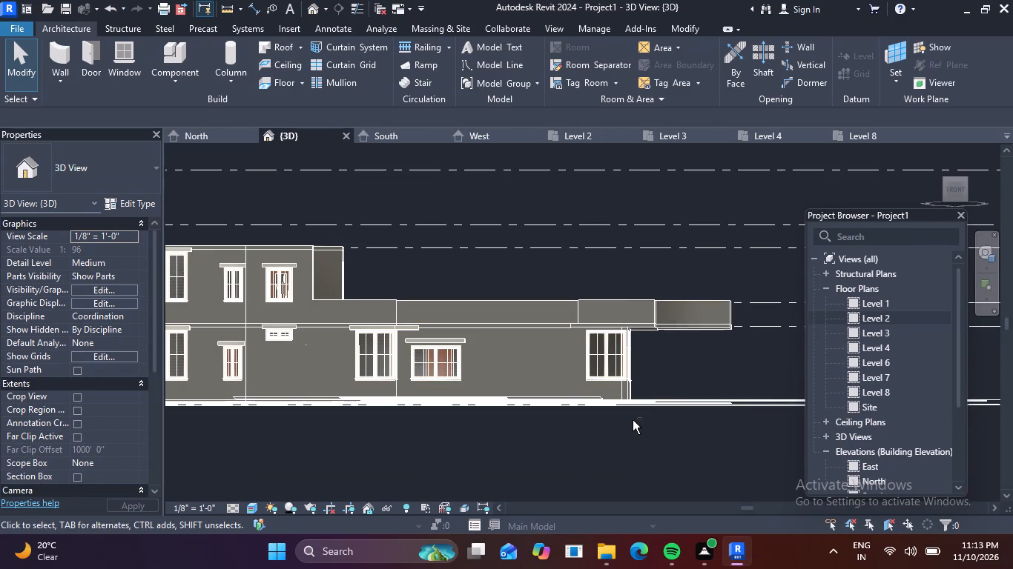
{"action": "middle_click_drag", "start_coordinate": [633, 420], "coordinate": [573, 472], "text": "shift"}
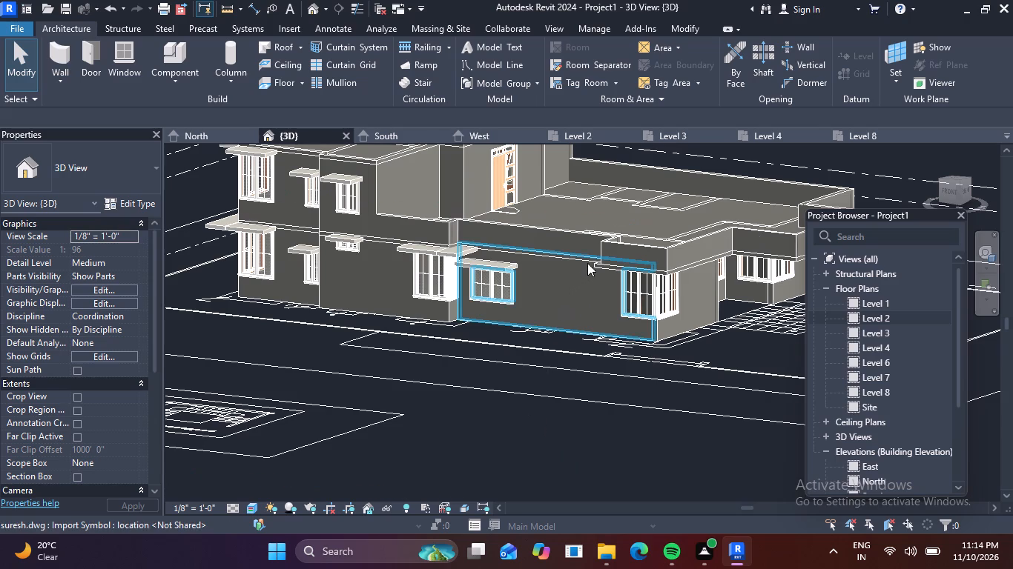
{"action": "scroll", "coordinate": [588, 262], "scroll_direction": "up", "scroll_amount": 3}
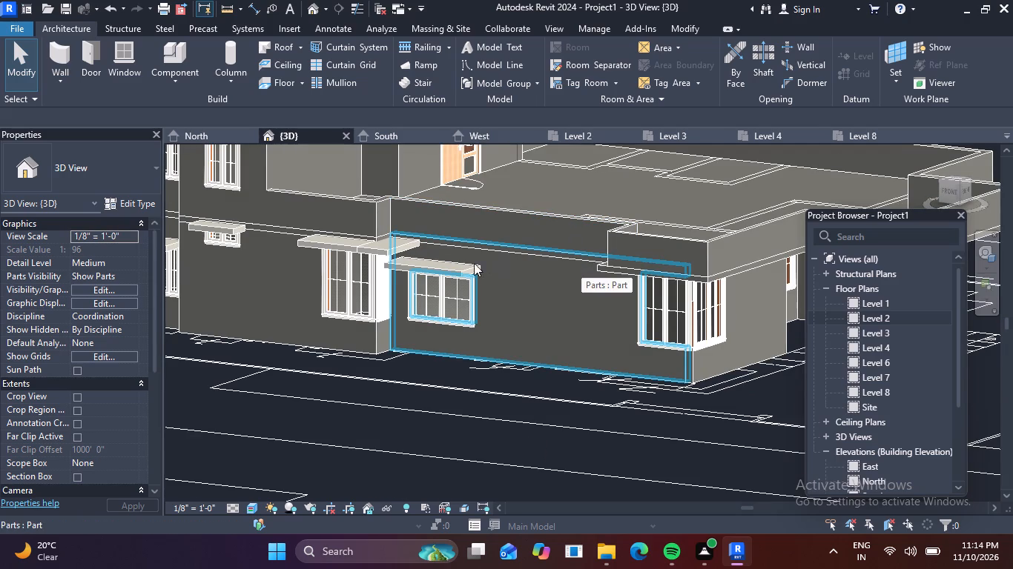
{"action": "left_click", "coordinate": [175, 81]}
{"action": "left_click", "coordinate": [185, 142]}
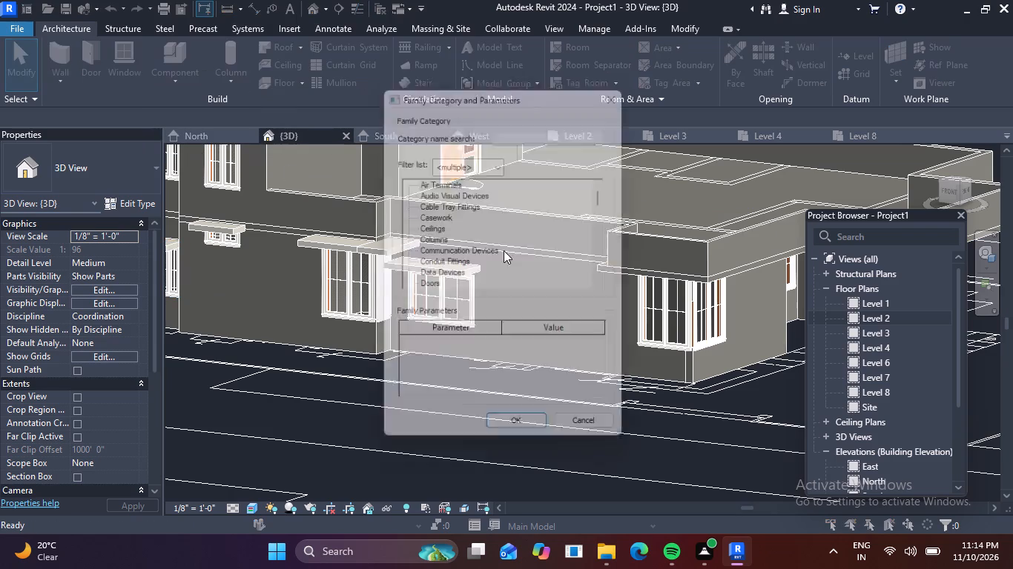
{"action": "scroll", "coordinate": [491, 238], "scroll_direction": "down", "scroll_amount": 2}
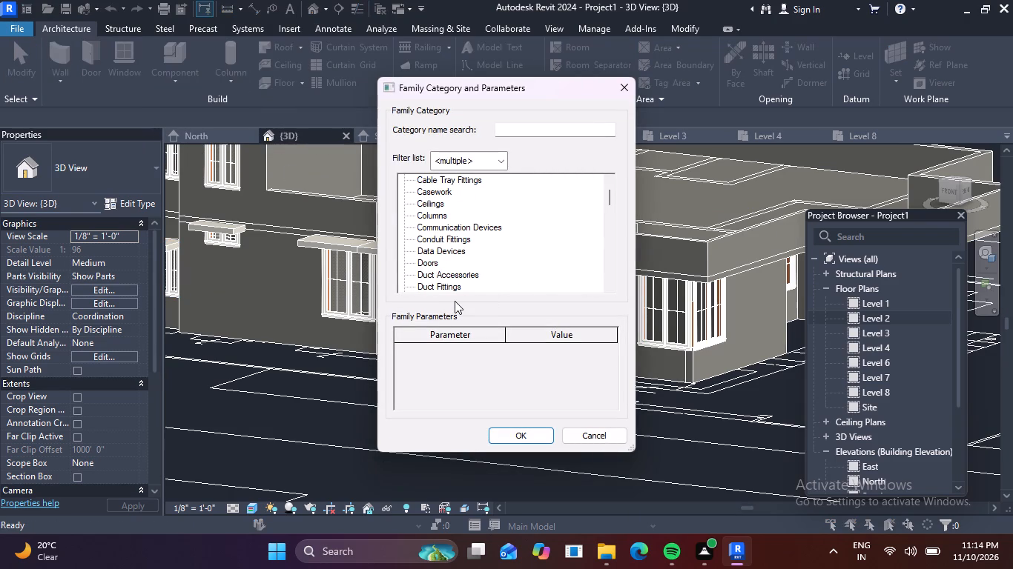
{"action": "scroll", "coordinate": [470, 271], "scroll_direction": "down", "scroll_amount": 1}
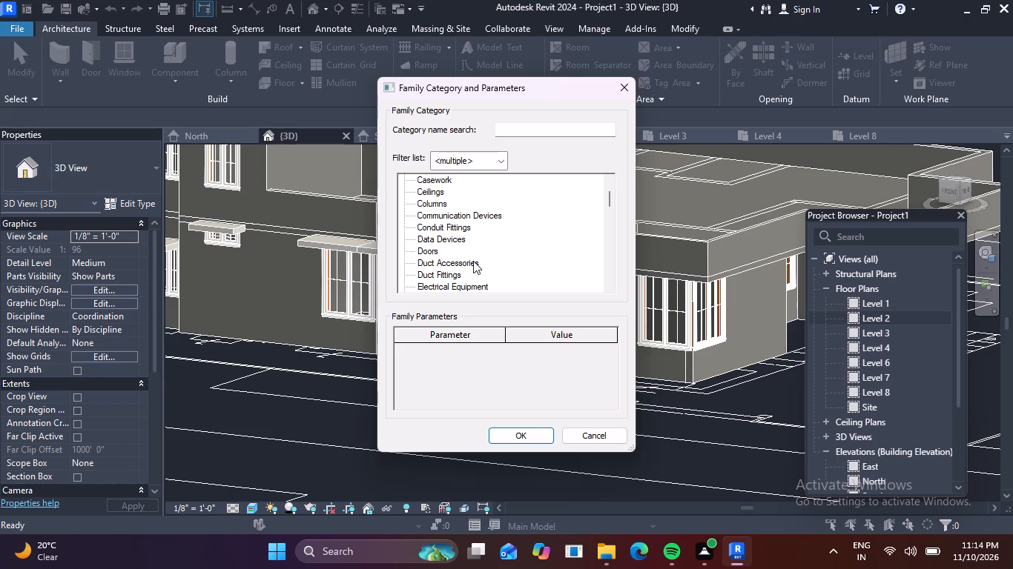
{"action": "scroll", "coordinate": [473, 261], "scroll_direction": "down", "scroll_amount": 4}
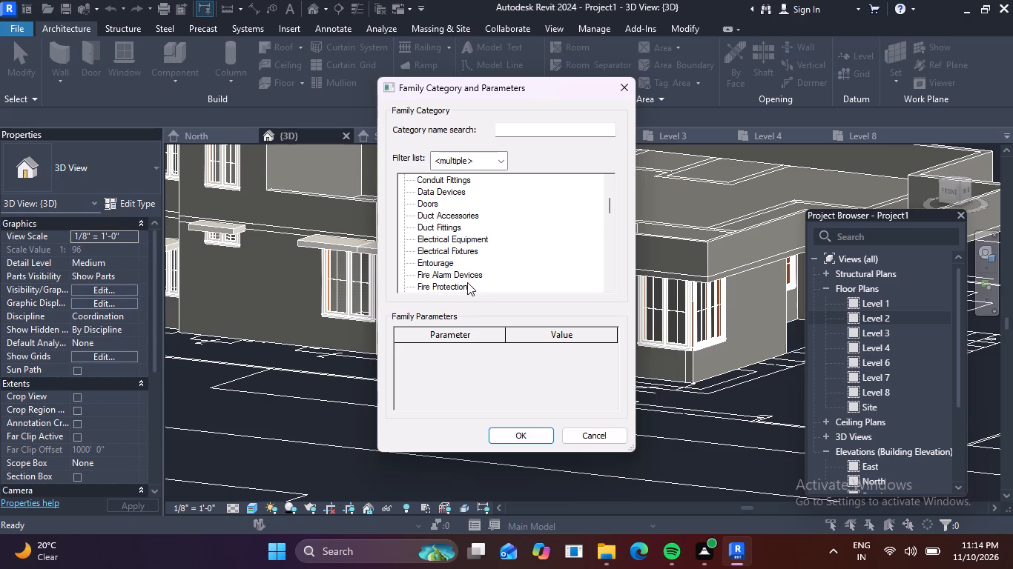
{"action": "scroll", "coordinate": [463, 276], "scroll_direction": "down", "scroll_amount": 2}
{"action": "scroll", "coordinate": [461, 258], "scroll_direction": "up", "scroll_amount": 3}
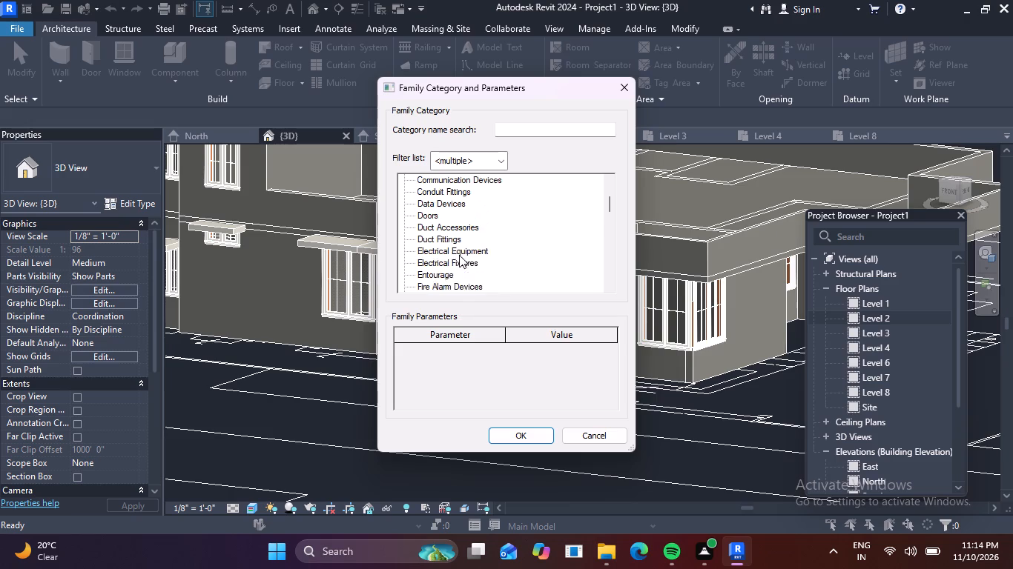
{"action": "scroll", "coordinate": [459, 255], "scroll_direction": "up", "scroll_amount": 5}
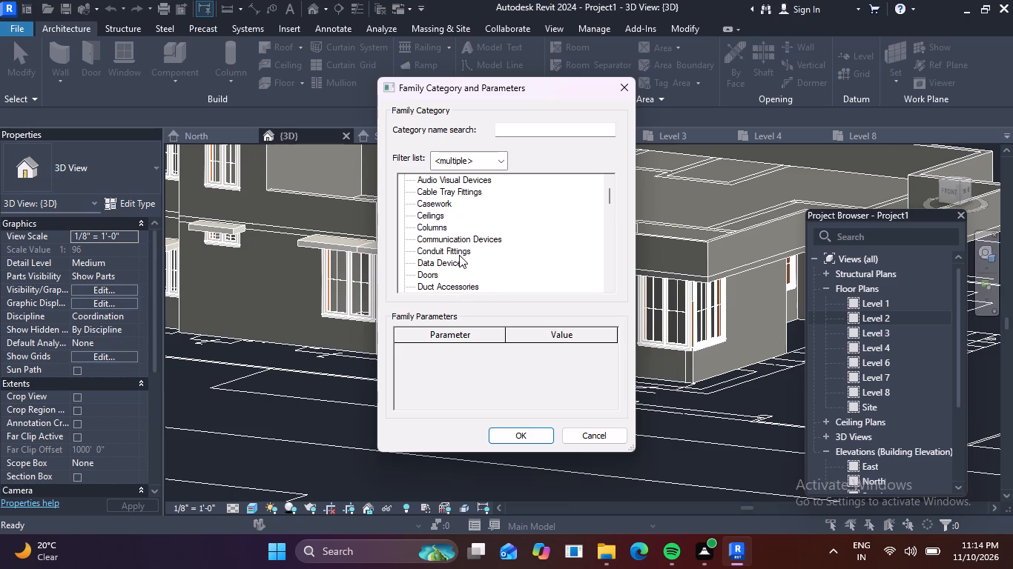
{"action": "scroll", "coordinate": [459, 255], "scroll_direction": "up", "scroll_amount": 5}
{"action": "scroll", "coordinate": [468, 265], "scroll_direction": "down", "scroll_amount": 2}
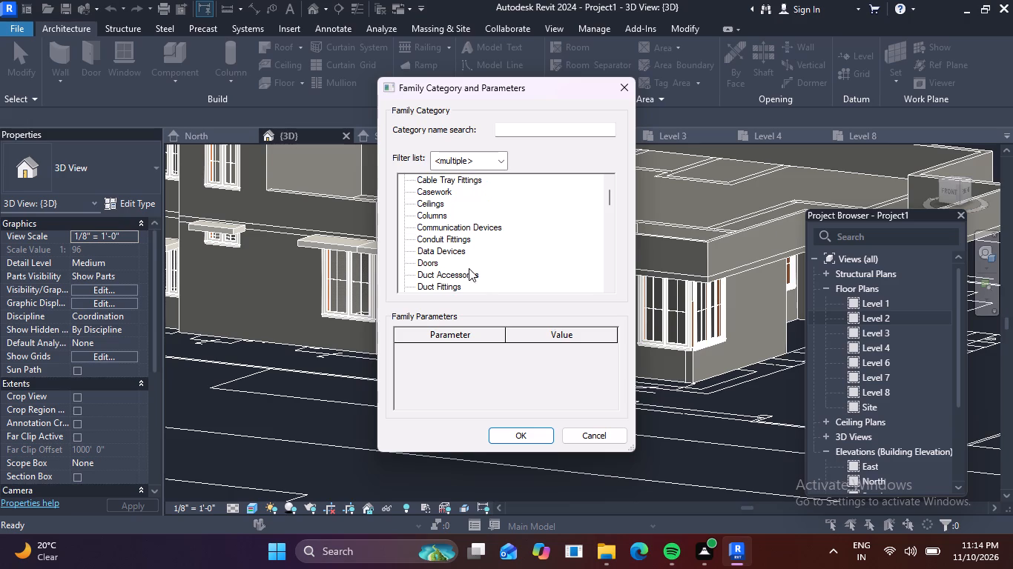
{"action": "scroll", "coordinate": [469, 268], "scroll_direction": "down", "scroll_amount": 7}
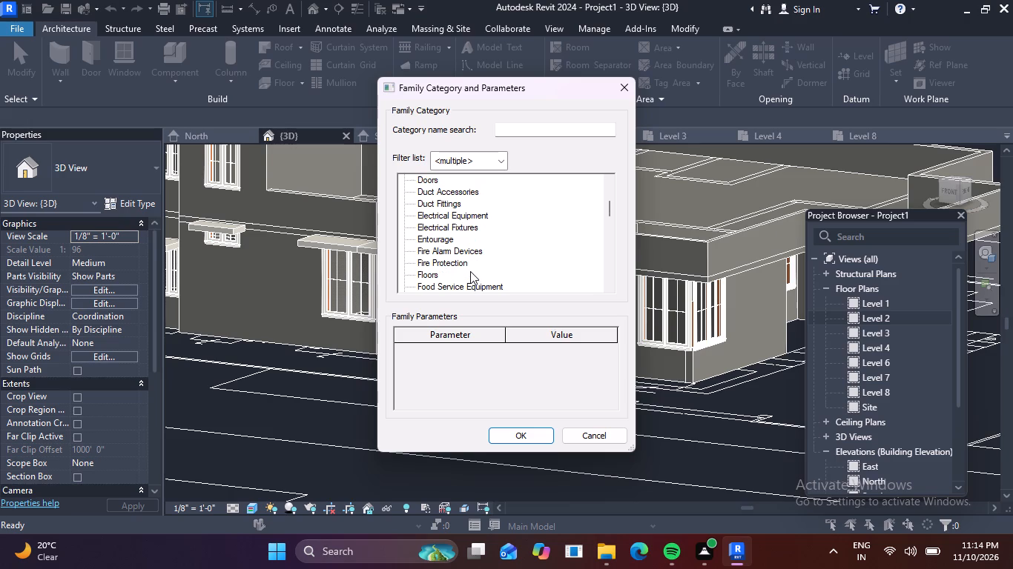
{"action": "scroll", "coordinate": [475, 259], "scroll_direction": "down", "scroll_amount": 4}
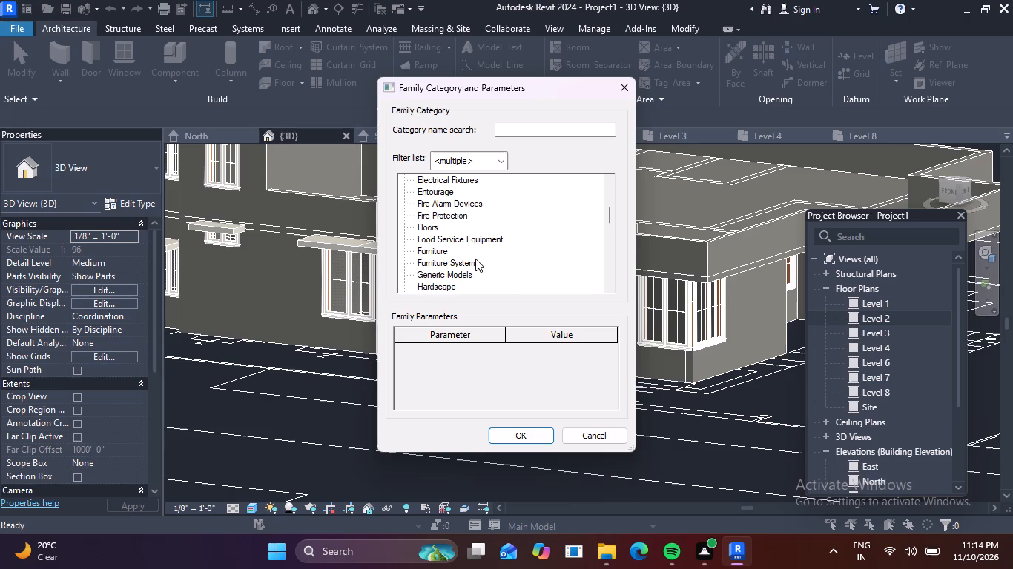
{"action": "left_click", "coordinate": [458, 275]}
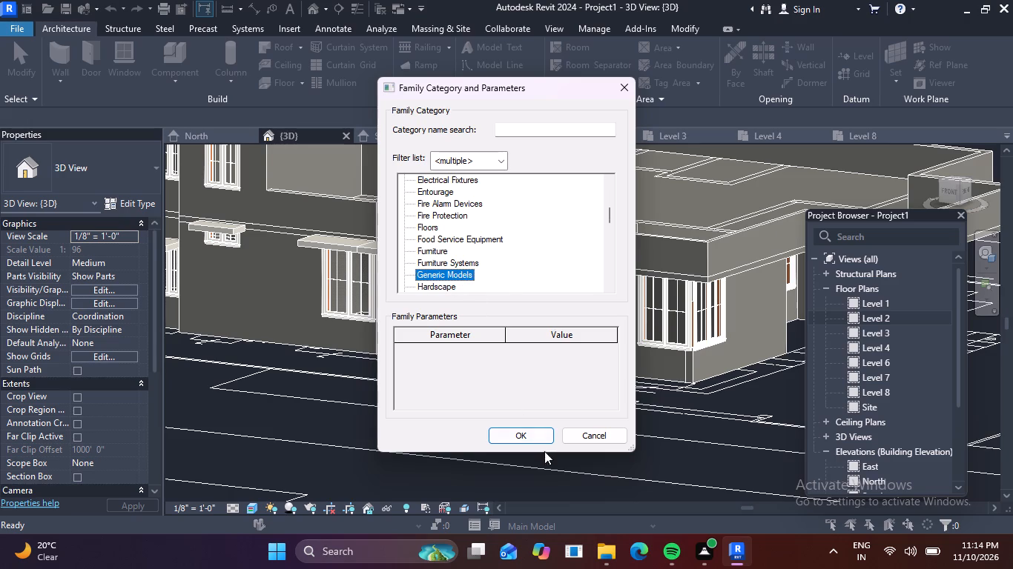
{"action": "left_click", "coordinate": [532, 437]}
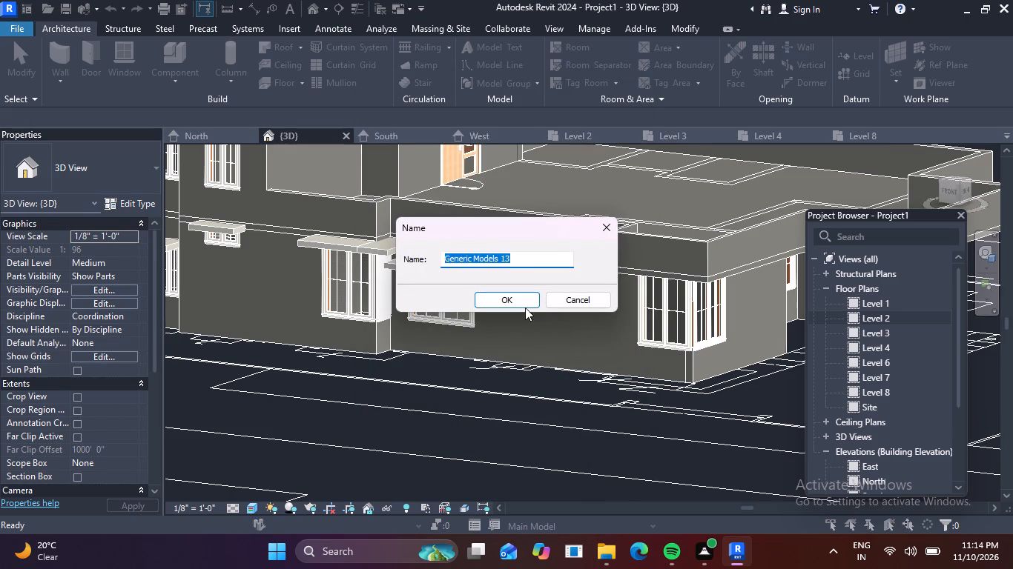
{"action": "left_click", "coordinate": [518, 298]}
{"action": "scroll", "coordinate": [584, 230], "scroll_direction": "up", "scroll_amount": 2}
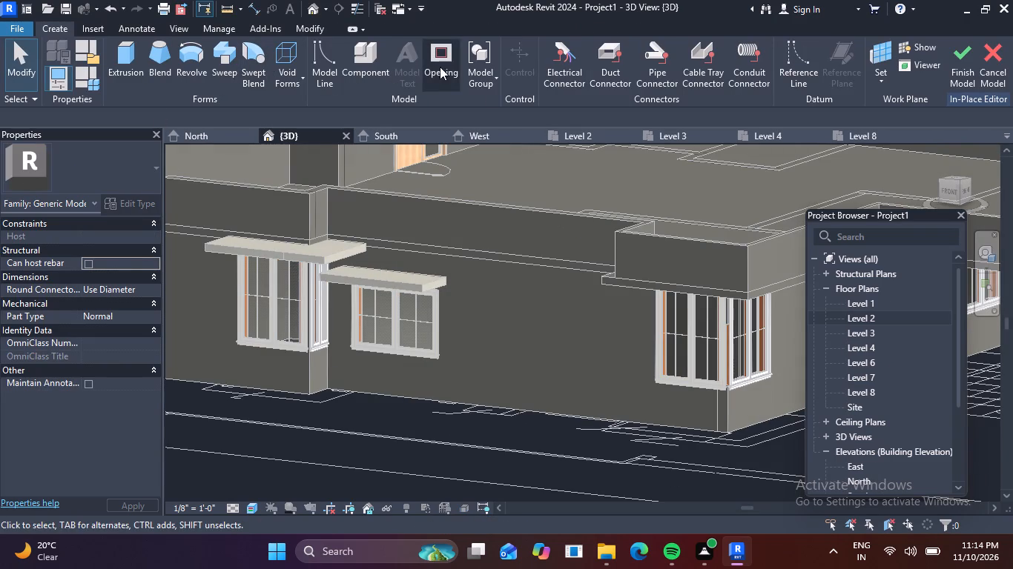
{"action": "left_click", "coordinate": [131, 58]}
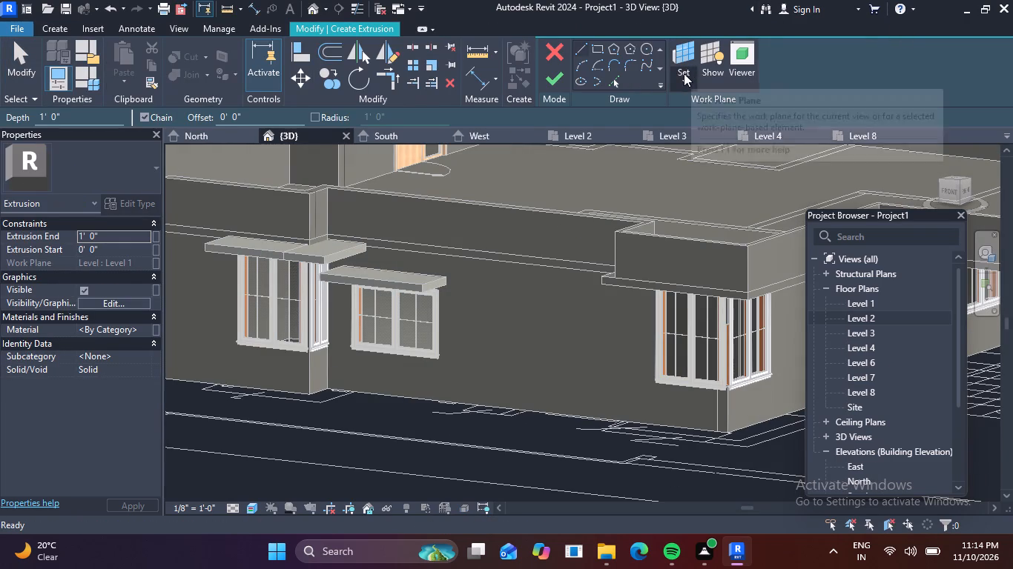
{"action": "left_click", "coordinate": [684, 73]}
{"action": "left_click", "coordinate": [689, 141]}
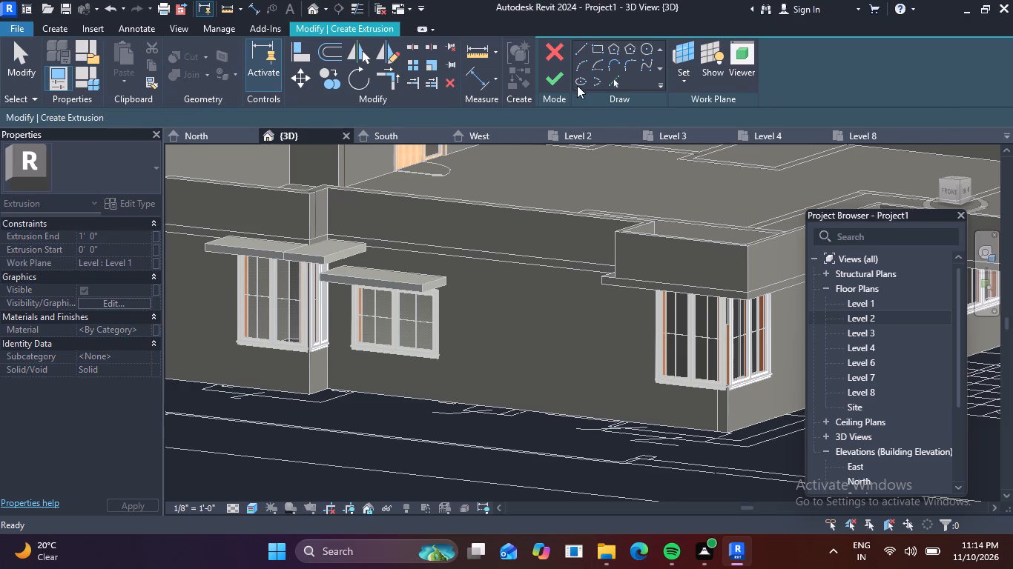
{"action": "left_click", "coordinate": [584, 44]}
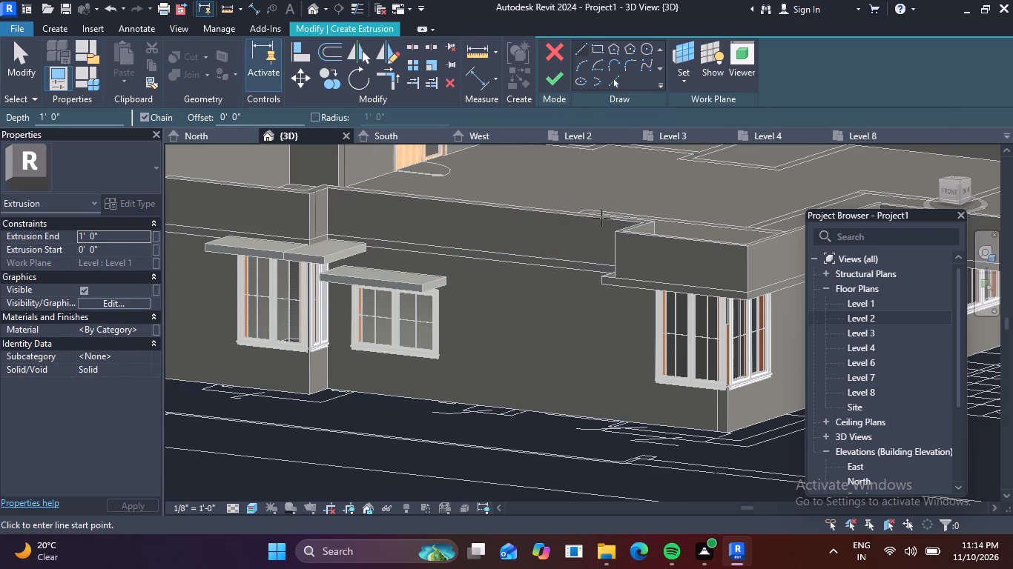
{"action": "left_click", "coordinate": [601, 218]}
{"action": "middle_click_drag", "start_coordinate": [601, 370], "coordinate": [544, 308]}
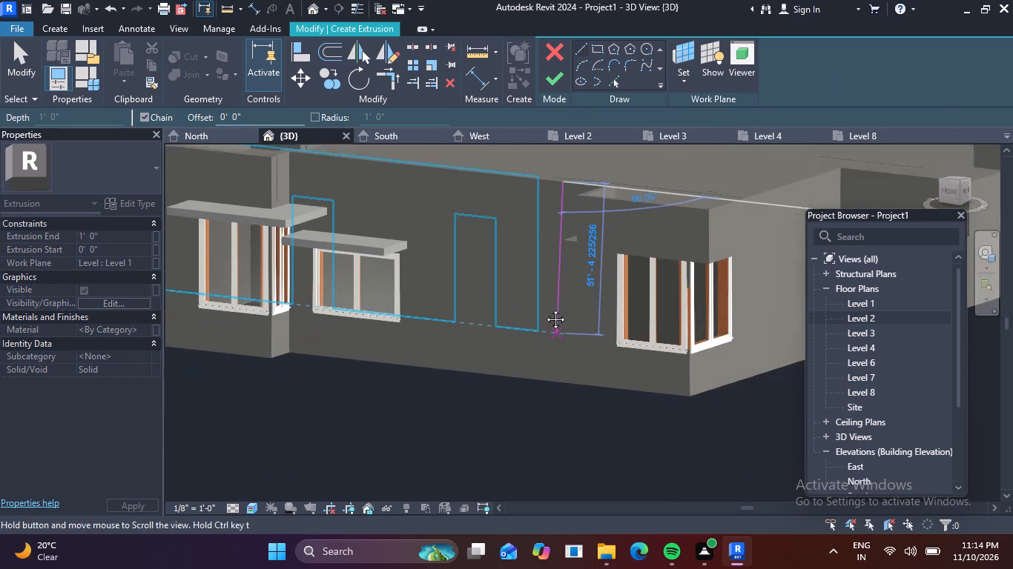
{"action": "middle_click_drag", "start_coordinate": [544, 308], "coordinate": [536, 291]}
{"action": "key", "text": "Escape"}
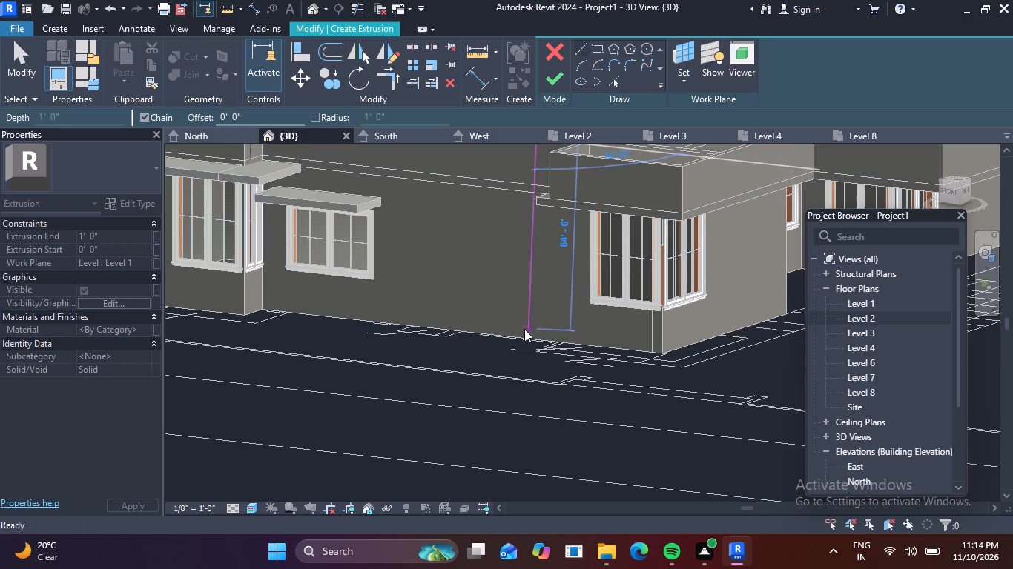
Extrude a rectangle about 8'-5" wide and 13'-0" high on the front wall face, from ground to parapet top, beside the corner window.
{"action": "middle_click_drag", "start_coordinate": [472, 200], "coordinate": [569, 320]}
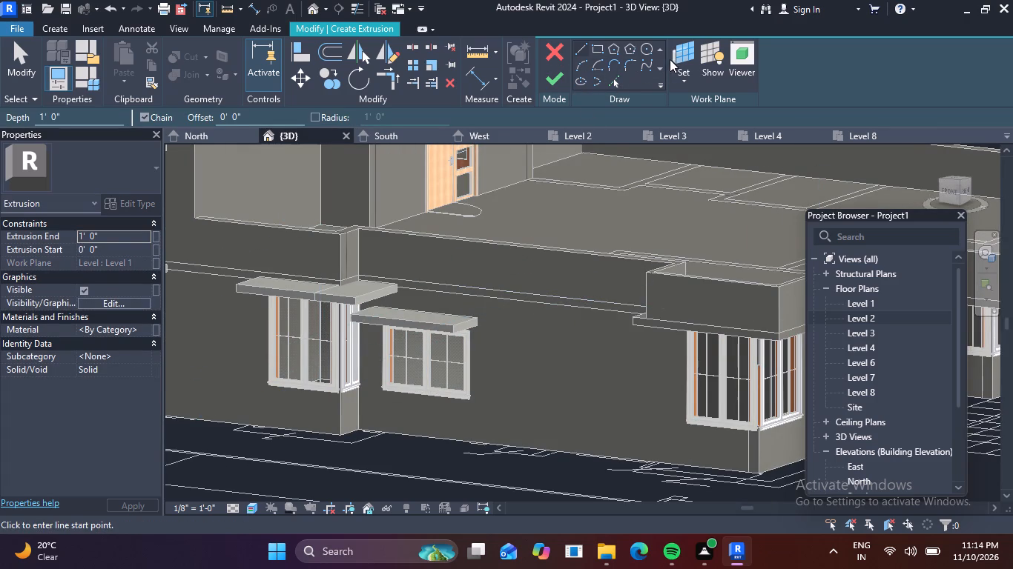
{"action": "left_click", "coordinate": [682, 81]}
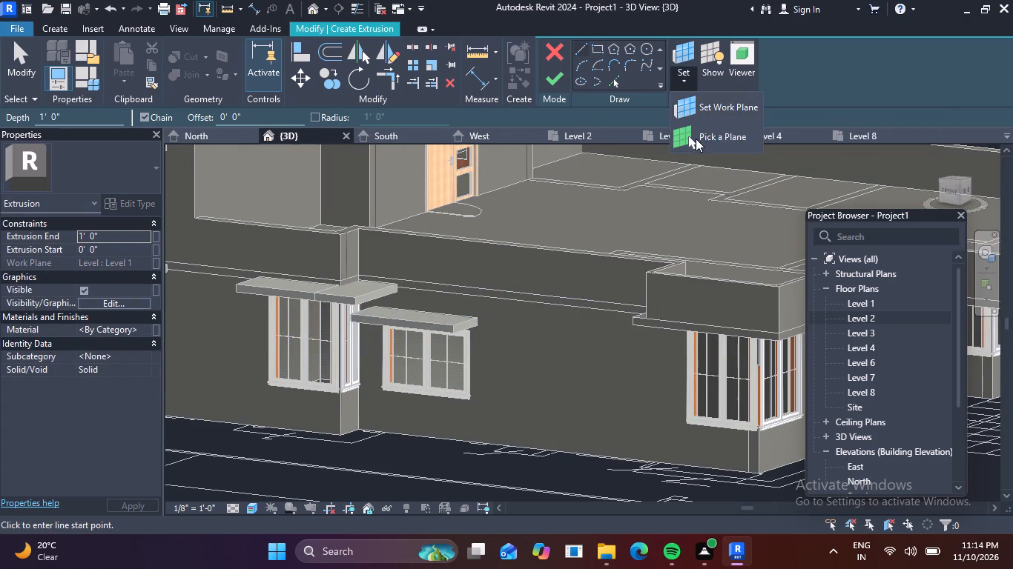
{"action": "left_click", "coordinate": [696, 139]}
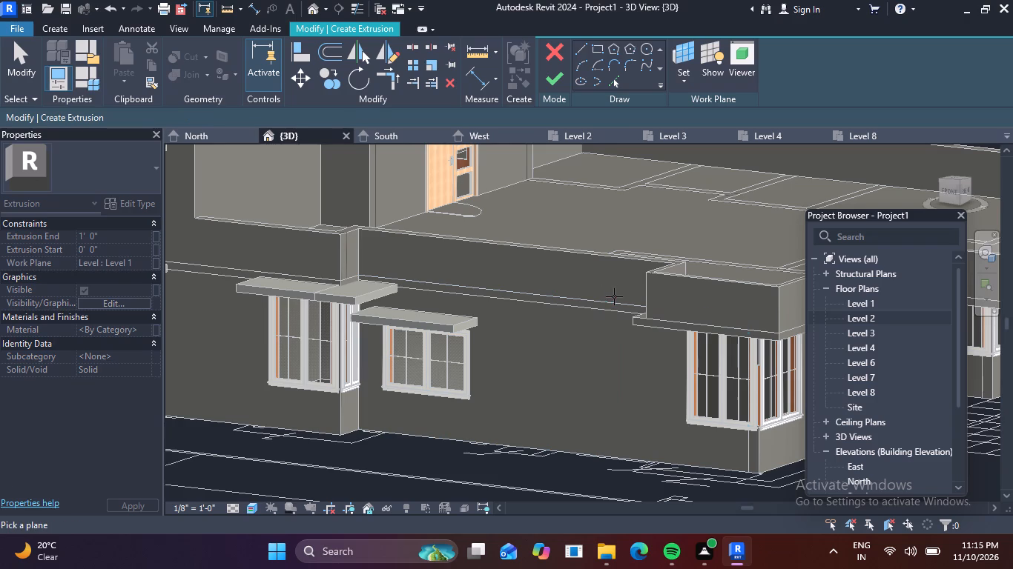
{"action": "left_click", "coordinate": [612, 299]}
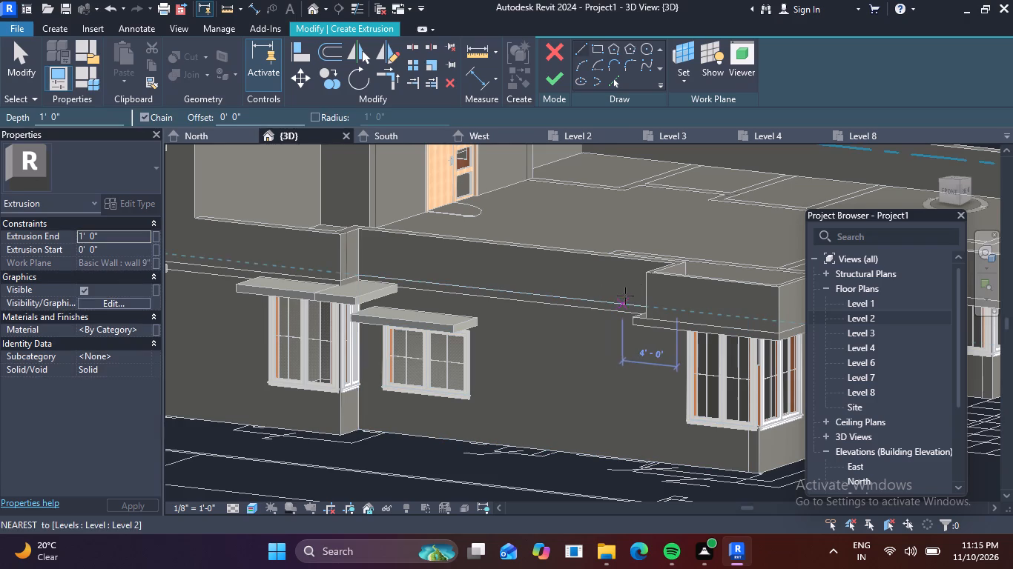
{"action": "left_click", "coordinate": [628, 258]}
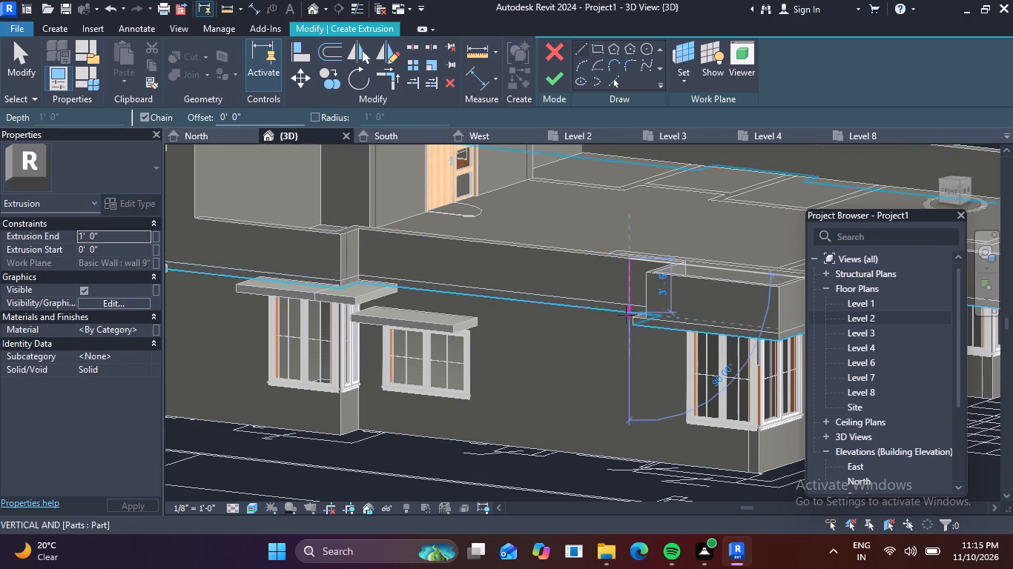
{"action": "left_click", "coordinate": [633, 459]}
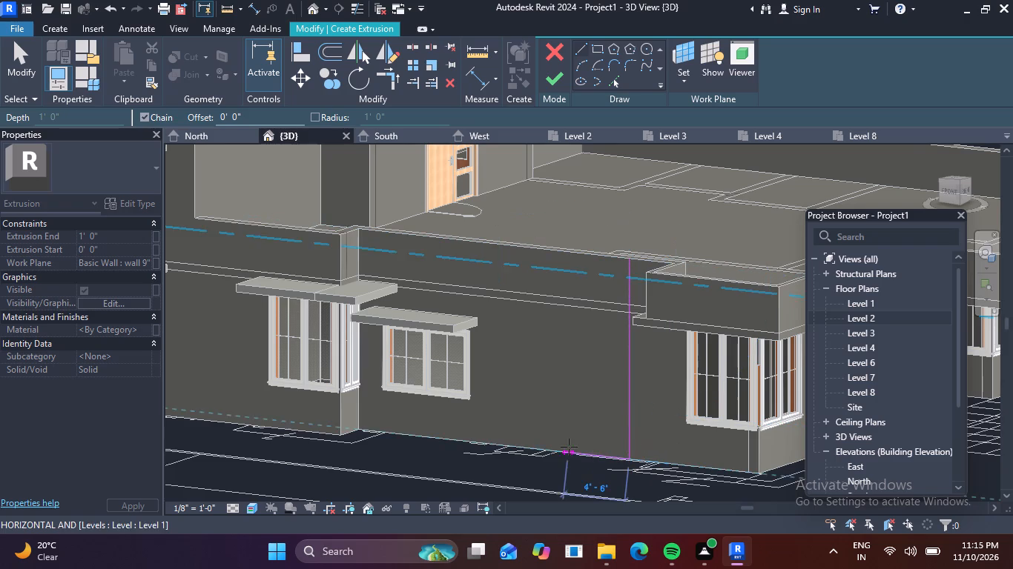
{"action": "left_click", "coordinate": [516, 442]}
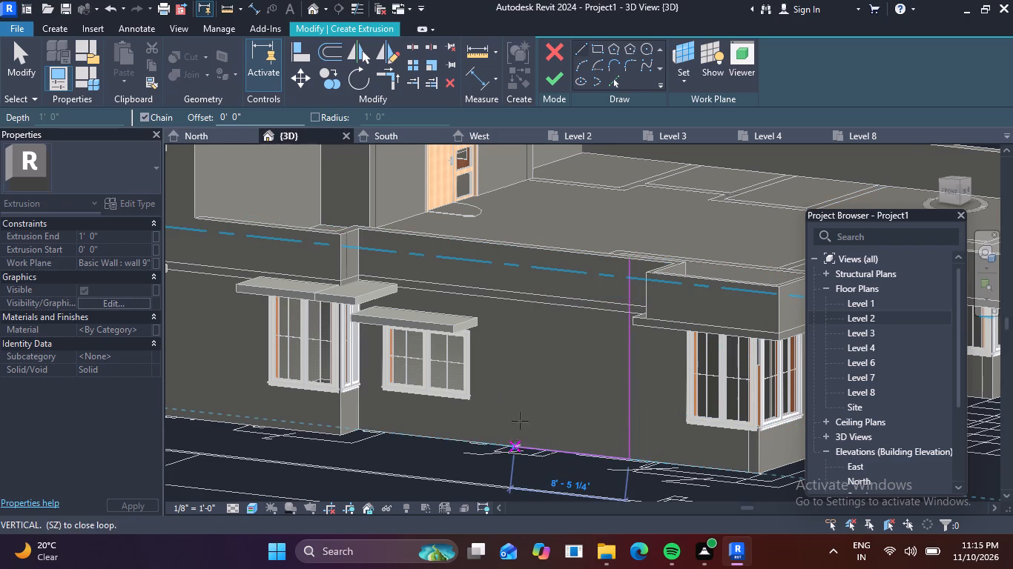
{"action": "left_click", "coordinate": [515, 246]}
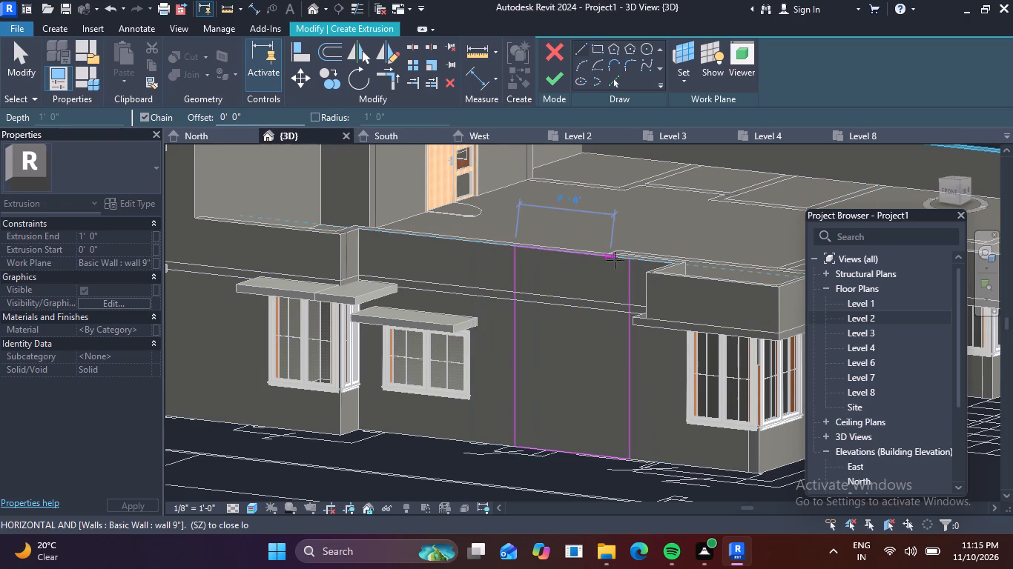
{"action": "left_click", "coordinate": [625, 261]}
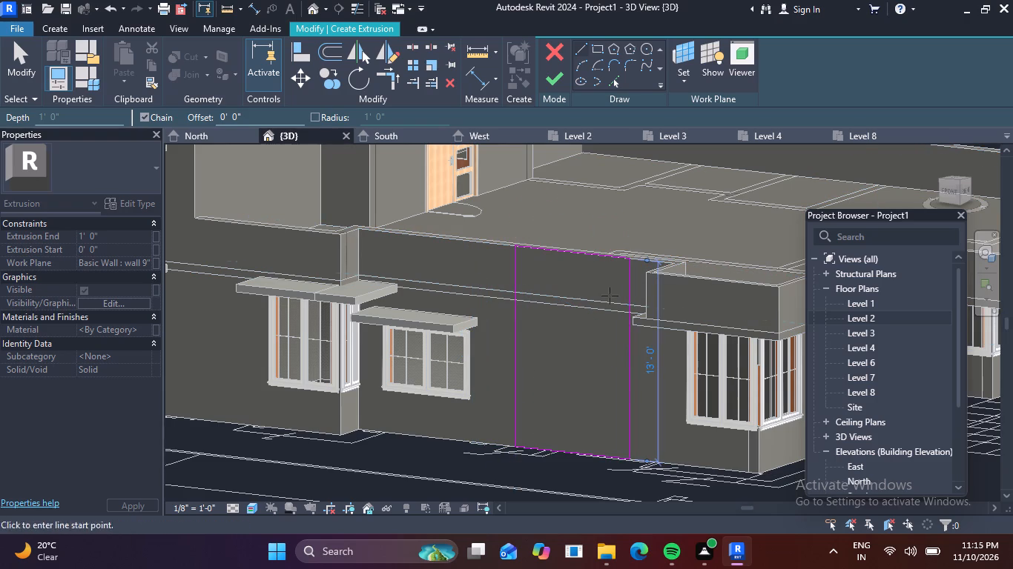
{"action": "scroll", "coordinate": [602, 305], "scroll_direction": "down", "scroll_amount": 1}
{"action": "middle_click_drag", "start_coordinate": [602, 307], "coordinate": [625, 269]}
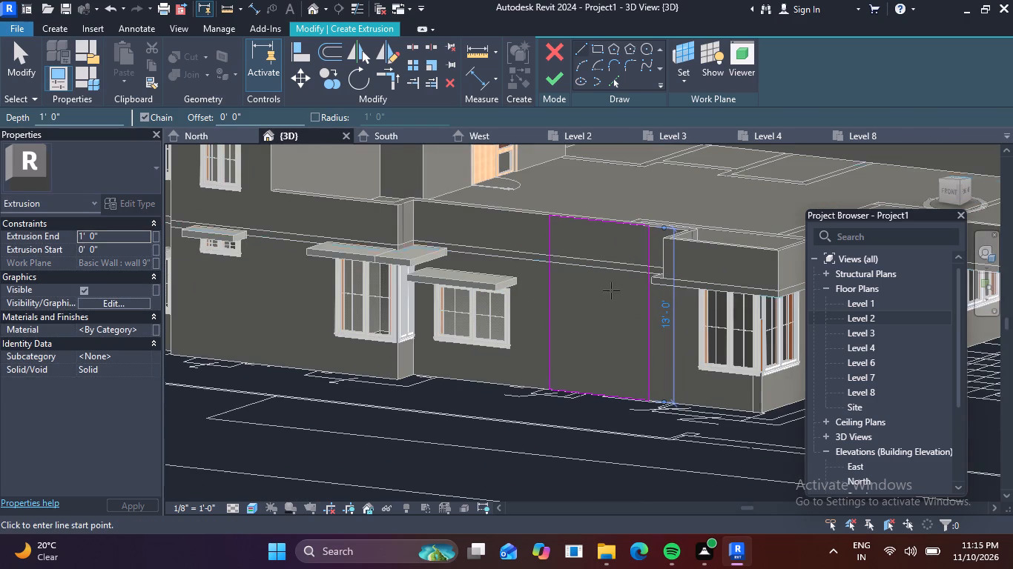
{"action": "scroll", "coordinate": [618, 285], "scroll_direction": "up", "scroll_amount": 3}
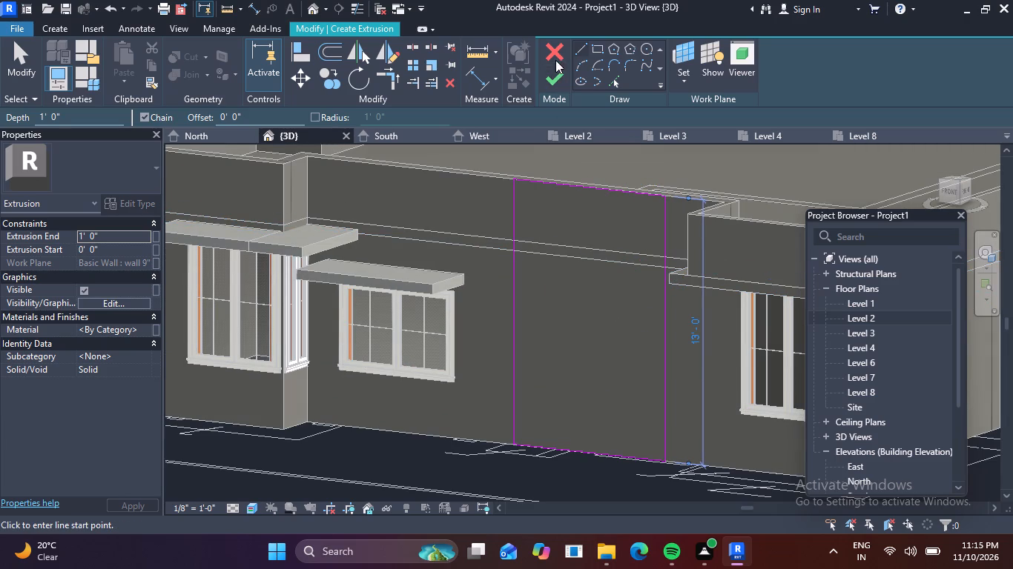
{"action": "left_click", "coordinate": [554, 79]}
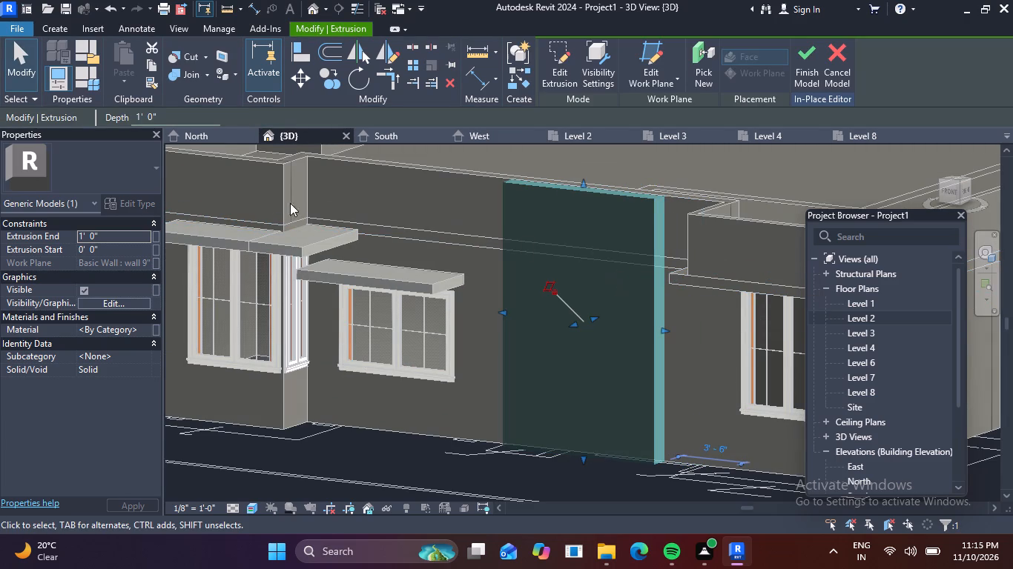
Set the Extrusion End of the new front wall panel to 6".
{"action": "left_click", "coordinate": [120, 240]}
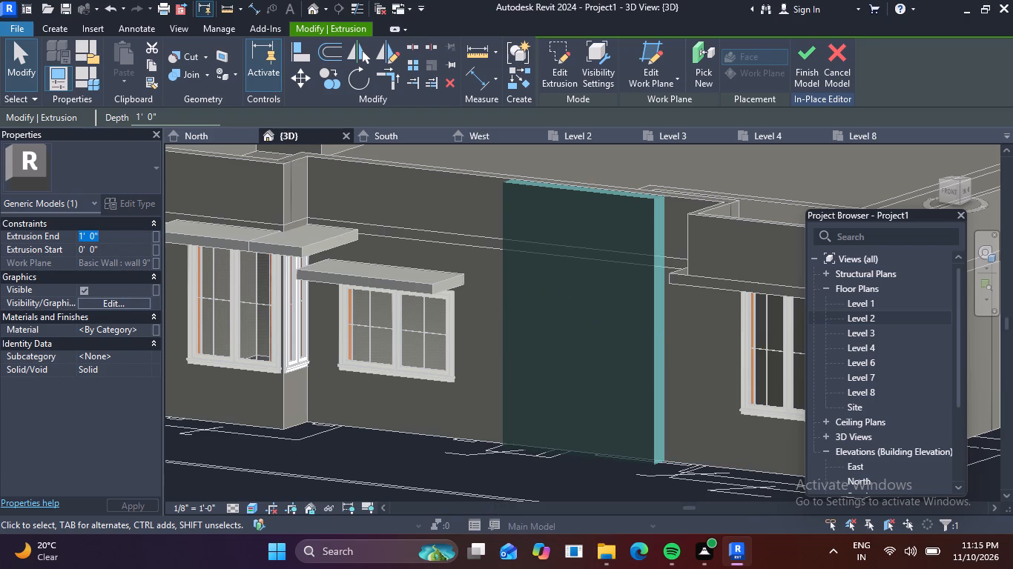
{"action": "key", "text": "BackSpace"}
{"action": "key", "text": "BackSpace"}
{"action": "type", "text": "6\""}
{"action": "key", "text": "Return"}
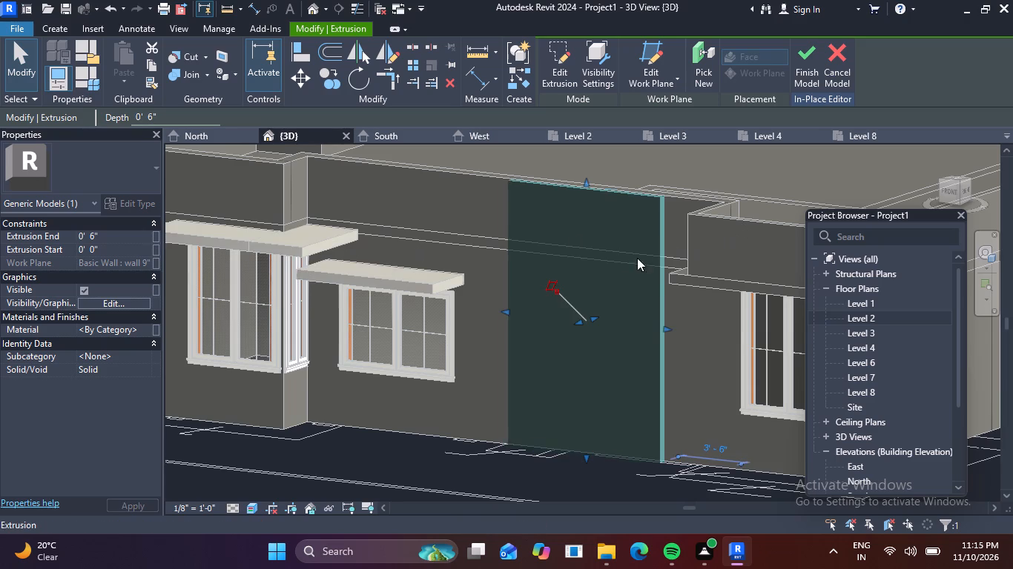
Finish the in-place model containing the new front wall panel.
{"action": "middle_click_drag", "start_coordinate": [678, 310], "coordinate": [593, 293]}
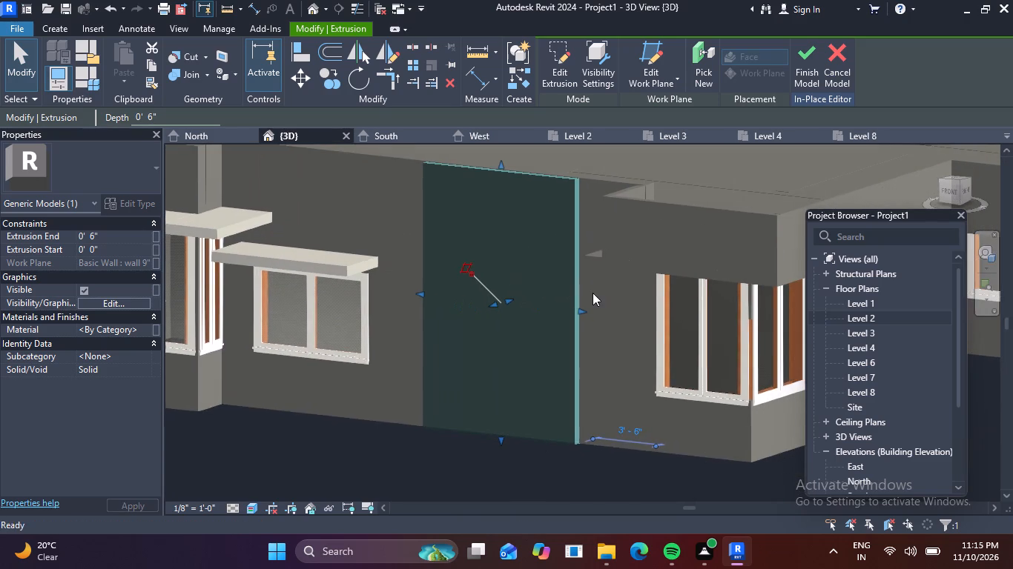
{"action": "key", "text": "Escape"}
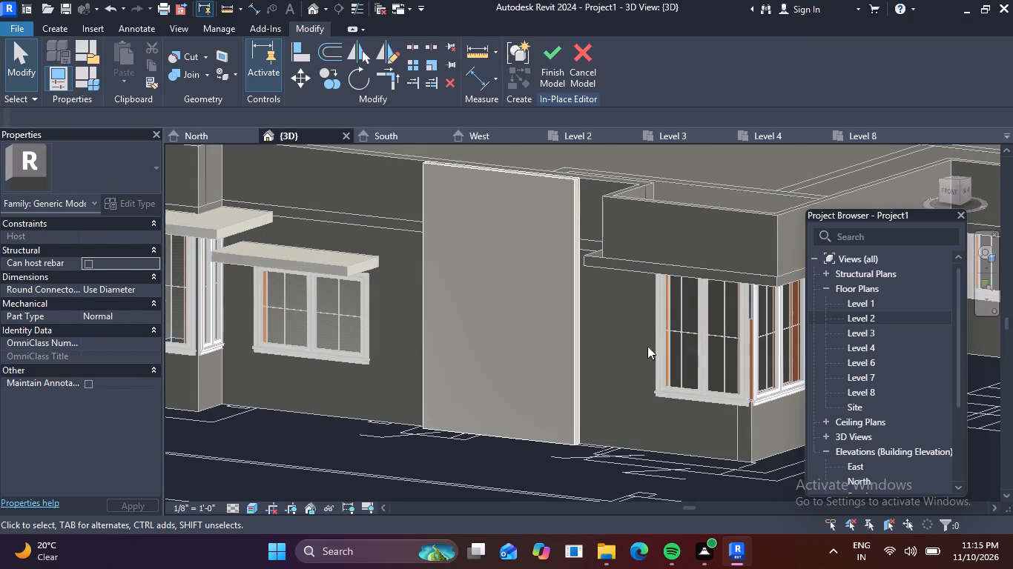
{"action": "scroll", "coordinate": [671, 327], "scroll_direction": "down", "scroll_amount": 3}
{"action": "middle_click_drag", "start_coordinate": [623, 352], "coordinate": [569, 356]}
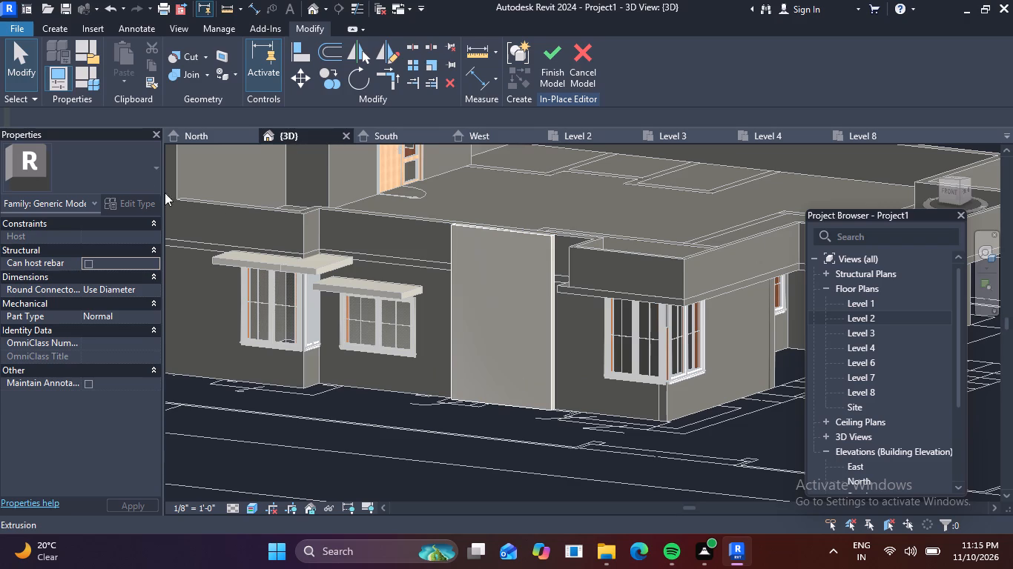
{"action": "left_click", "coordinate": [548, 60]}
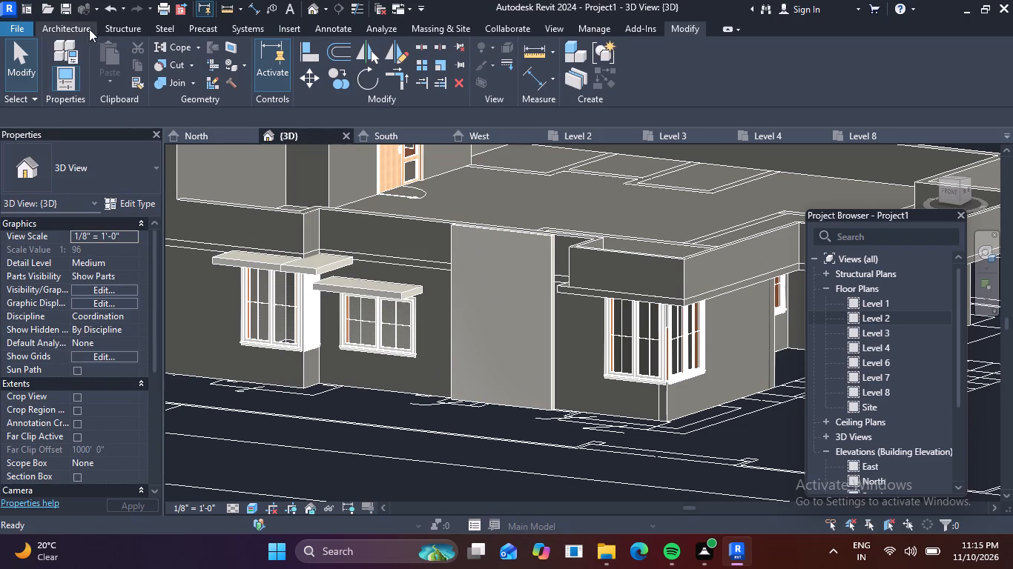
Create another in-place component in the Generic Models category, keeping the proposed name.
{"action": "left_click", "coordinate": [80, 29]}
{"action": "left_click", "coordinate": [193, 78]}
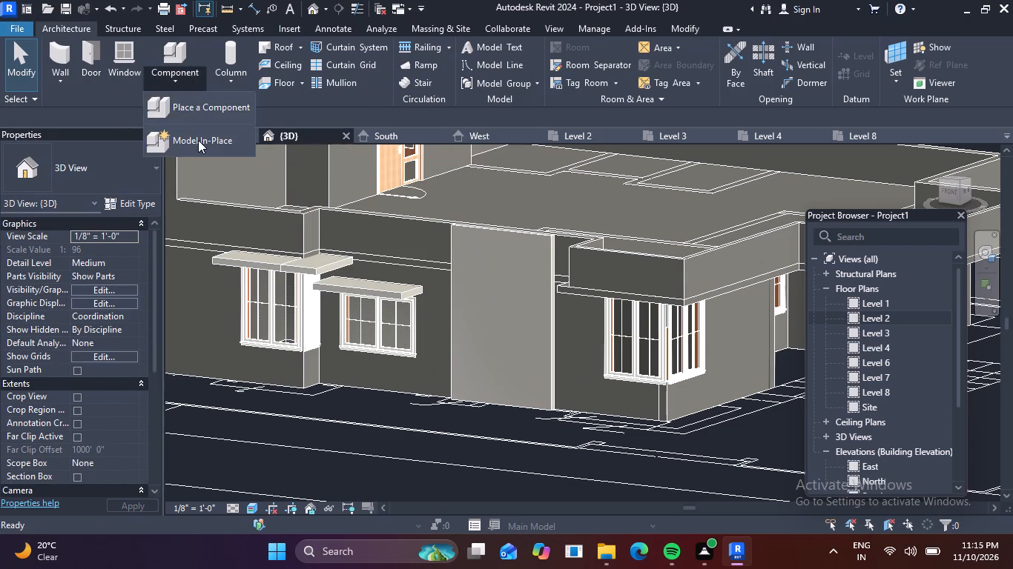
{"action": "left_click", "coordinate": [199, 142]}
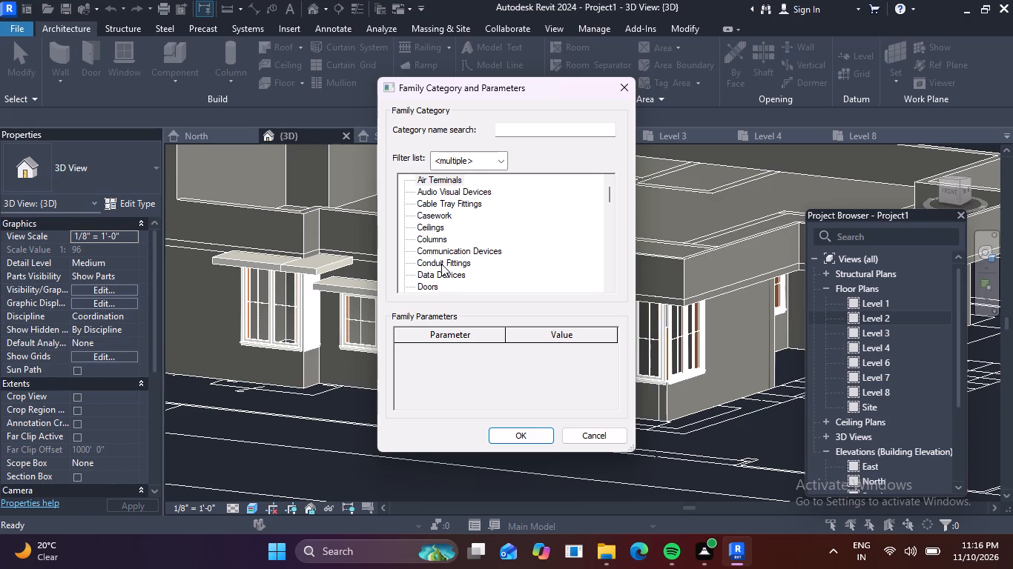
{"action": "scroll", "coordinate": [448, 252], "scroll_direction": "down", "scroll_amount": 3}
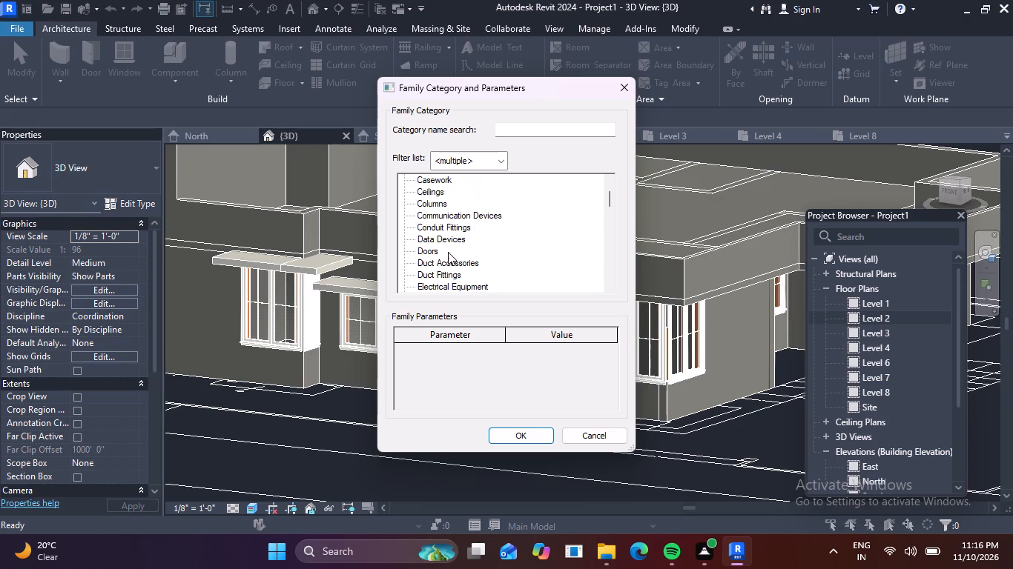
{"action": "scroll", "coordinate": [448, 252], "scroll_direction": "up", "scroll_amount": 2}
{"action": "scroll", "coordinate": [448, 252], "scroll_direction": "down", "scroll_amount": 7}
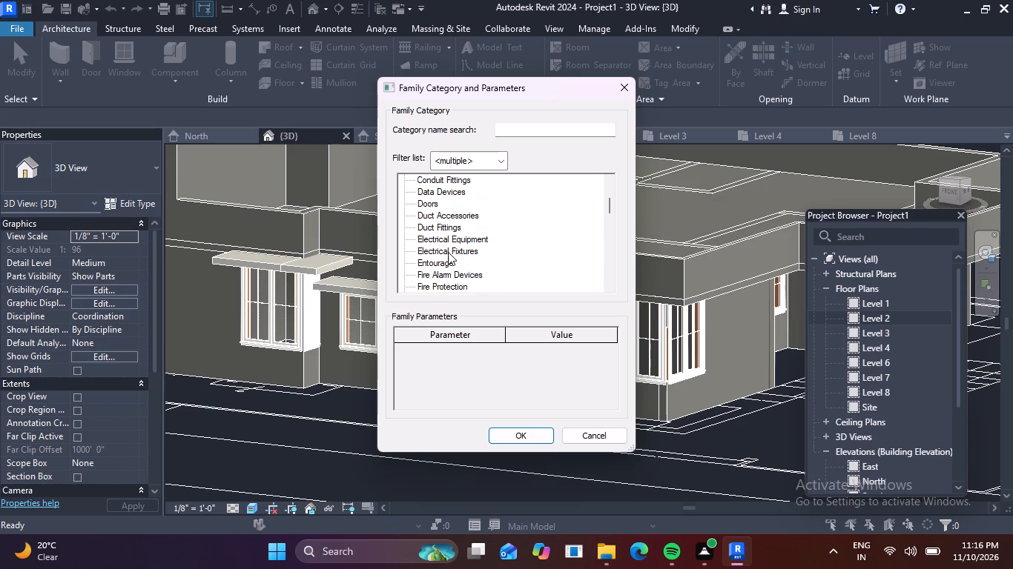
{"action": "scroll", "coordinate": [448, 252], "scroll_direction": "down", "scroll_amount": 5}
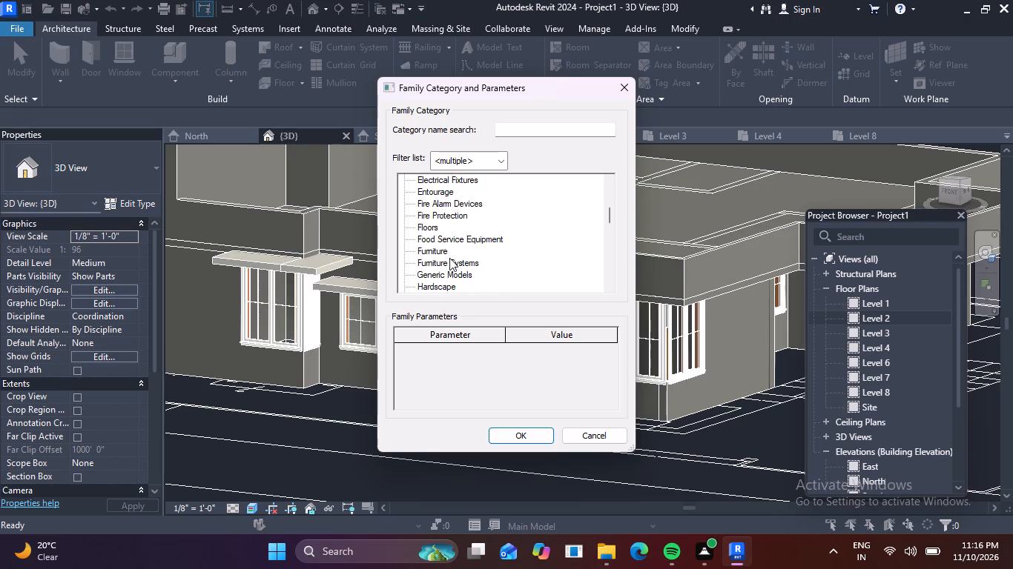
{"action": "left_click", "coordinate": [459, 274]}
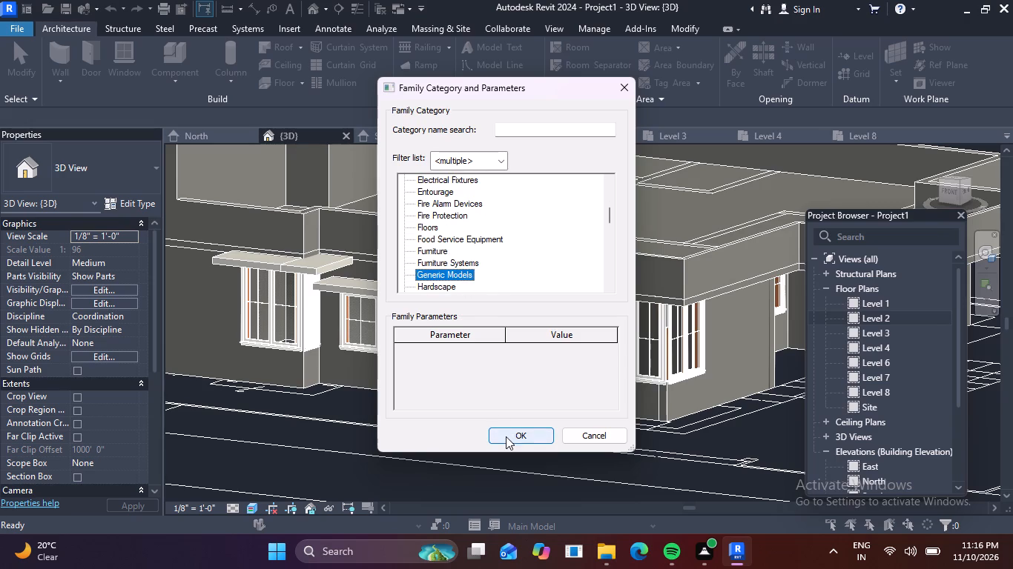
{"action": "left_click", "coordinate": [506, 436]}
{"action": "left_click", "coordinate": [504, 304]}
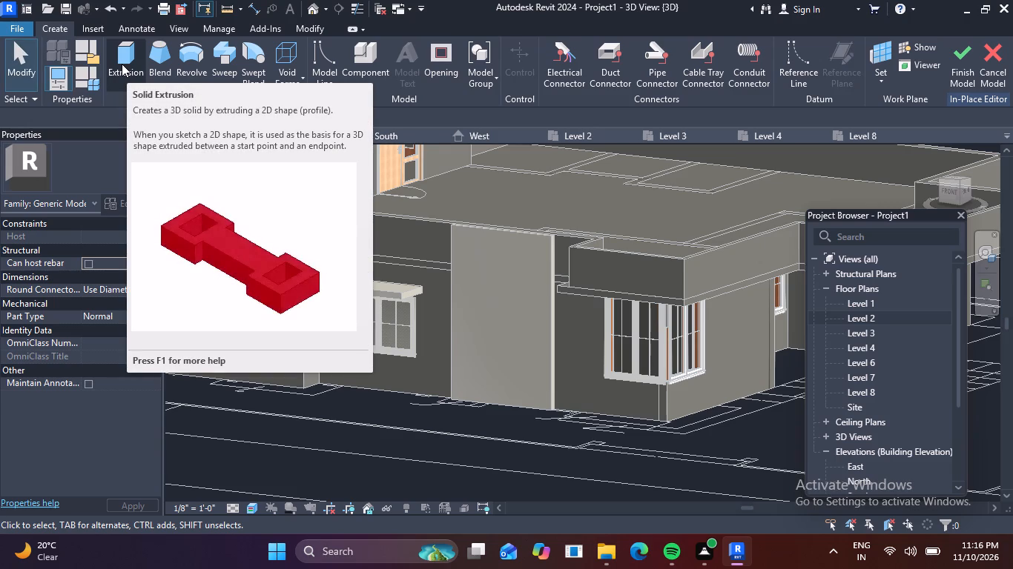
Start a Void Extrusion and sketch a top edge about 1' long and a right side about 30' long over the wall panel.
{"action": "left_click", "coordinate": [297, 83]}
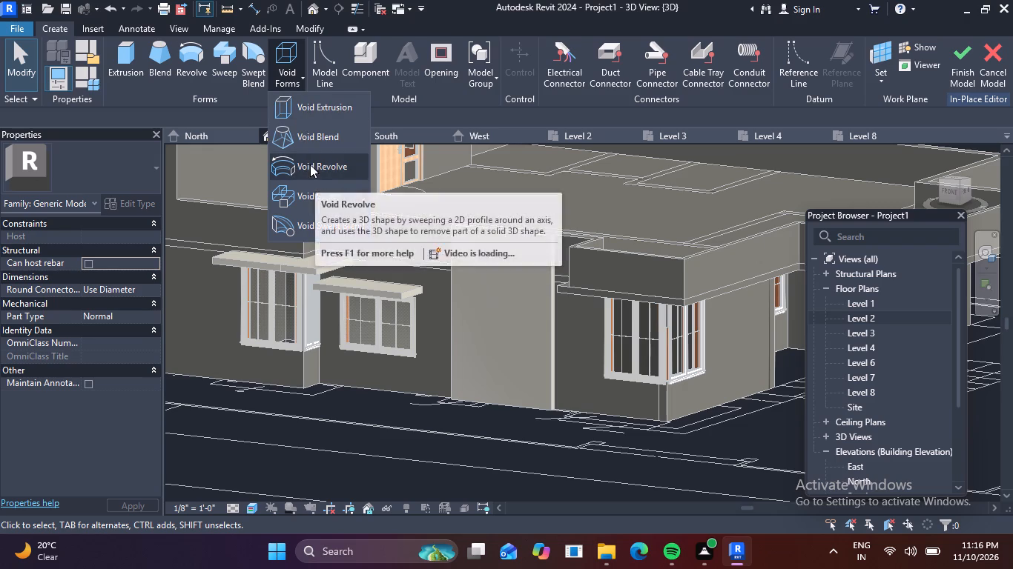
{"action": "left_click", "coordinate": [311, 111]}
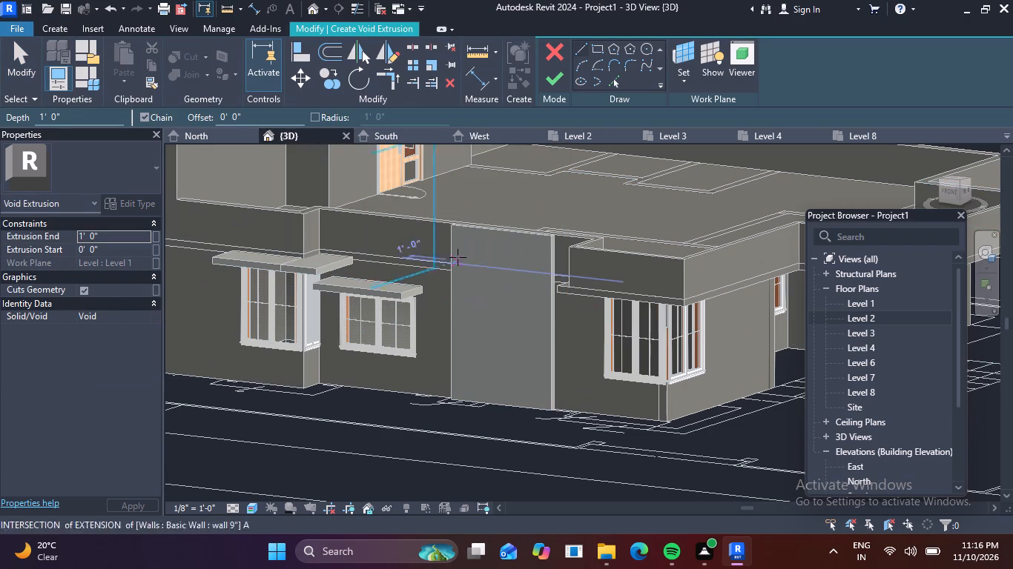
{"action": "scroll", "coordinate": [453, 295], "scroll_direction": "up", "scroll_amount": 5}
{"action": "middle_click_drag", "start_coordinate": [488, 287], "coordinate": [586, 257]}
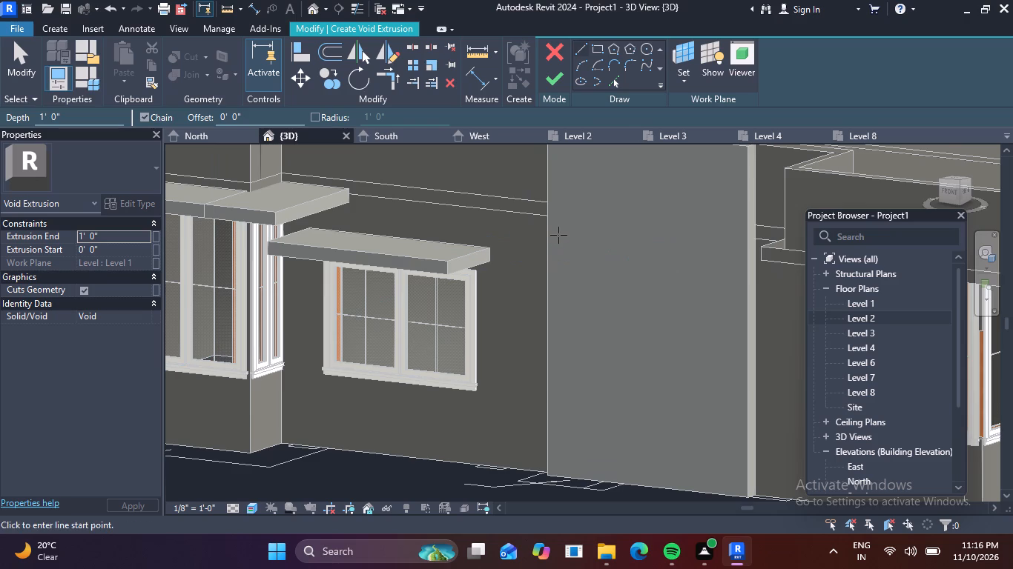
{"action": "left_click", "coordinate": [558, 235]}
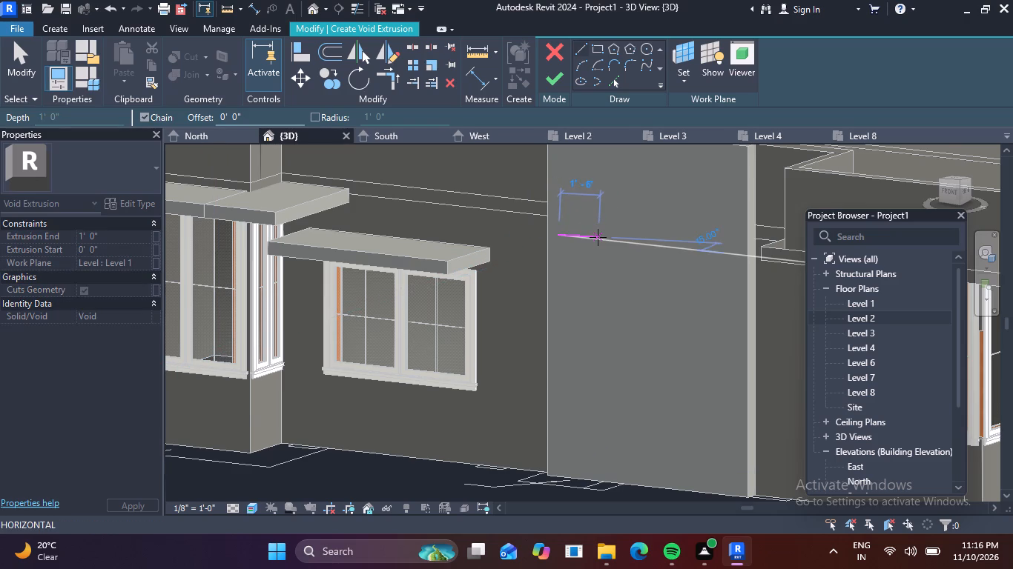
{"action": "scroll", "coordinate": [575, 242], "scroll_direction": "up", "scroll_amount": 4}
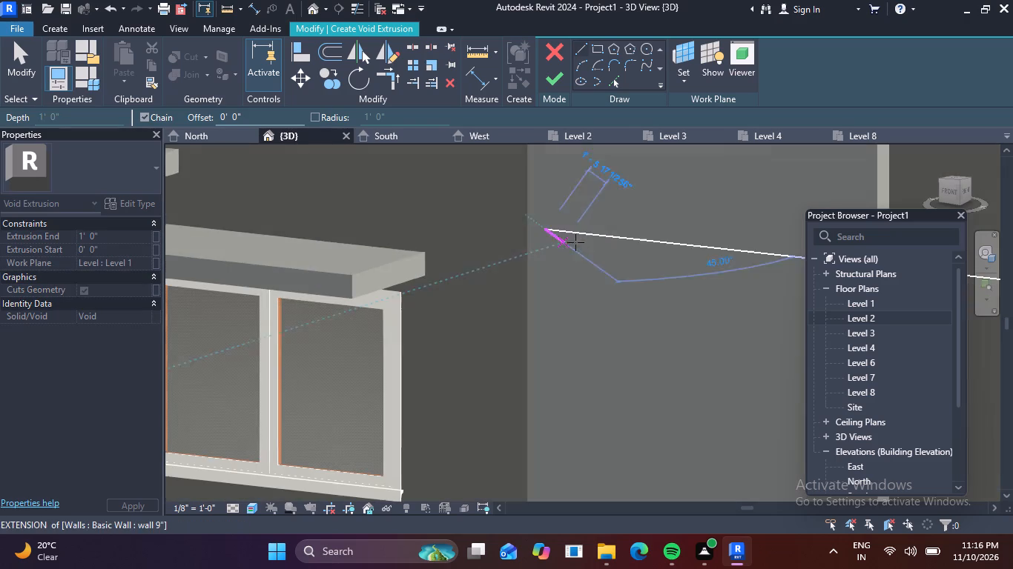
{"action": "left_click", "coordinate": [586, 233]}
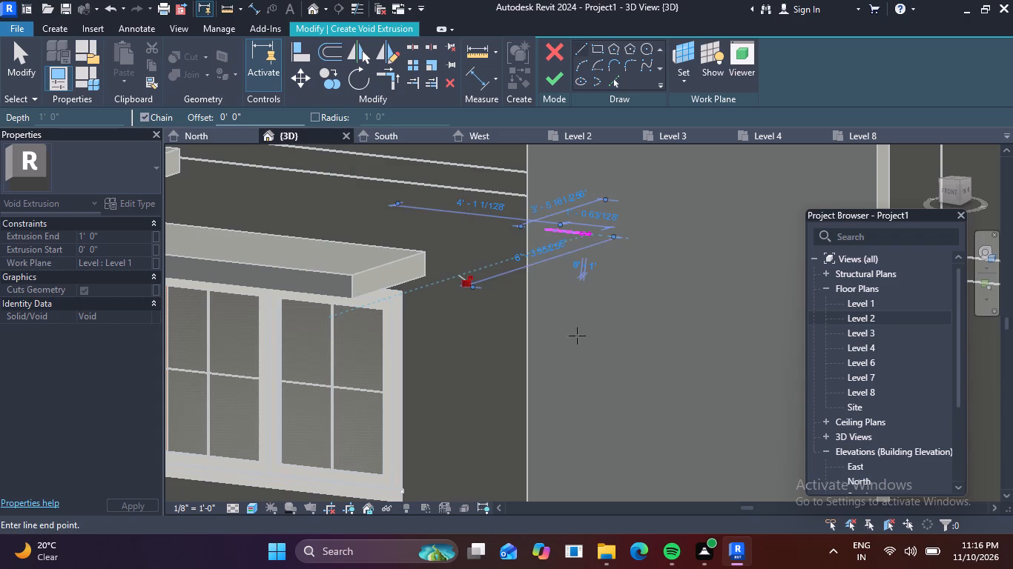
{"action": "middle_click_drag", "start_coordinate": [600, 390], "coordinate": [604, 297]}
{"action": "scroll", "coordinate": [597, 407], "scroll_direction": "down", "scroll_amount": 2}
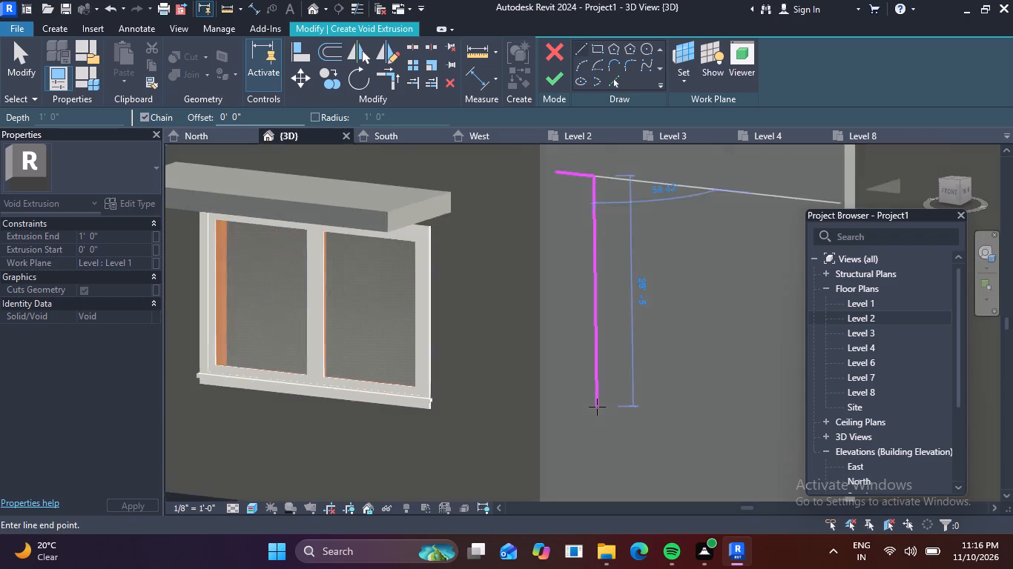
{"action": "middle_click_drag", "start_coordinate": [597, 409], "coordinate": [597, 420]}
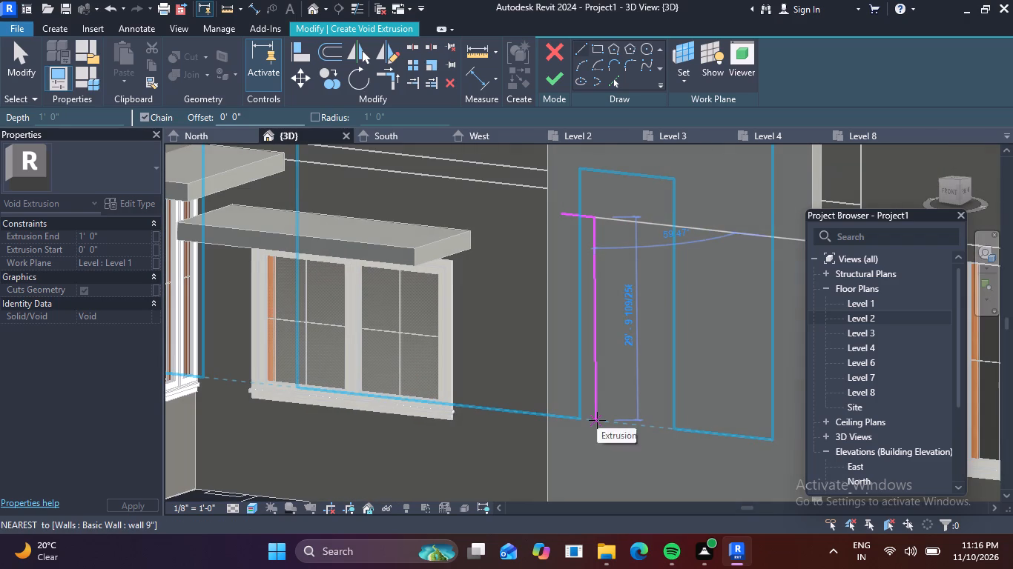
{"action": "left_click", "coordinate": [597, 422]}
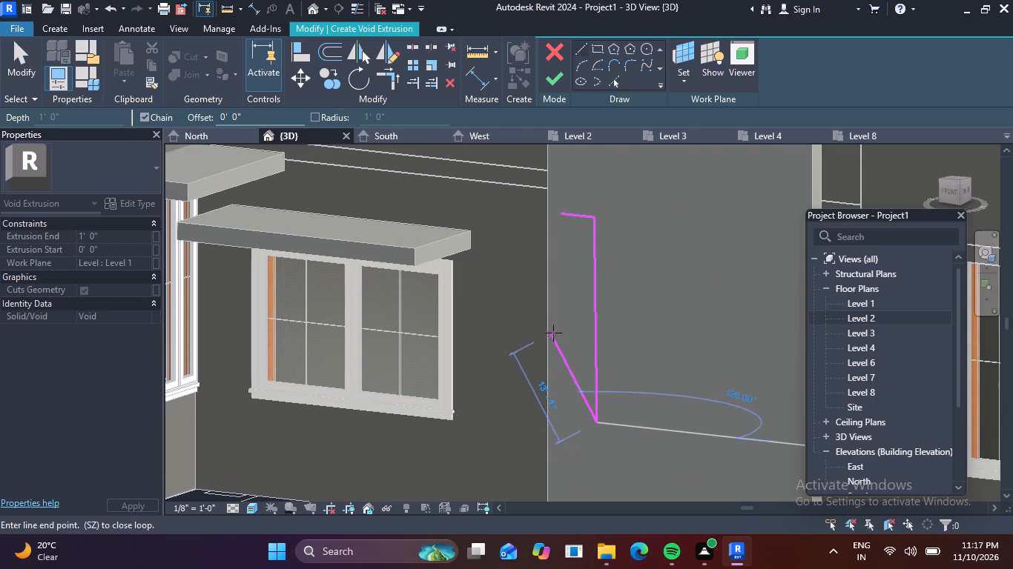
{"action": "key", "text": "Escape"}
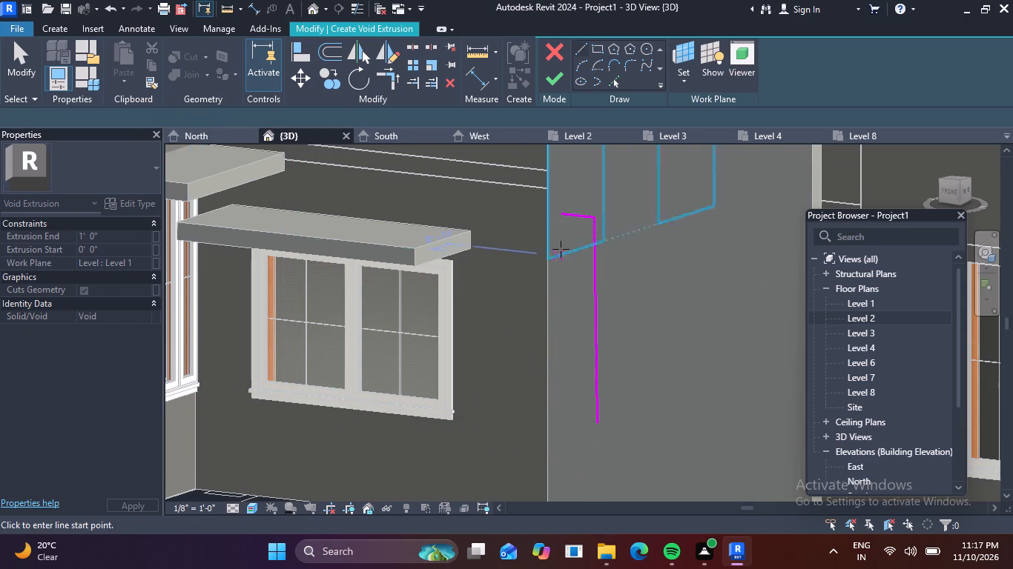
Sketch the void profile's left side parallel to the right one, and a bottom edge about 1' long between them.
{"action": "left_click", "coordinate": [558, 214]}
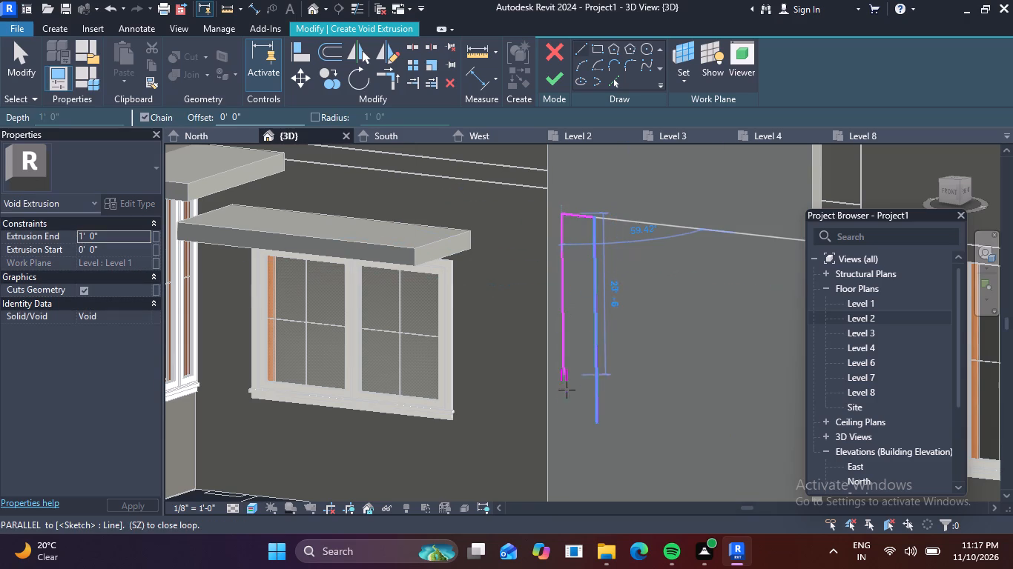
{"action": "scroll", "coordinate": [575, 426], "scroll_direction": "up", "scroll_amount": 3}
{"action": "middle_click_drag", "start_coordinate": [587, 426], "coordinate": [630, 402]}
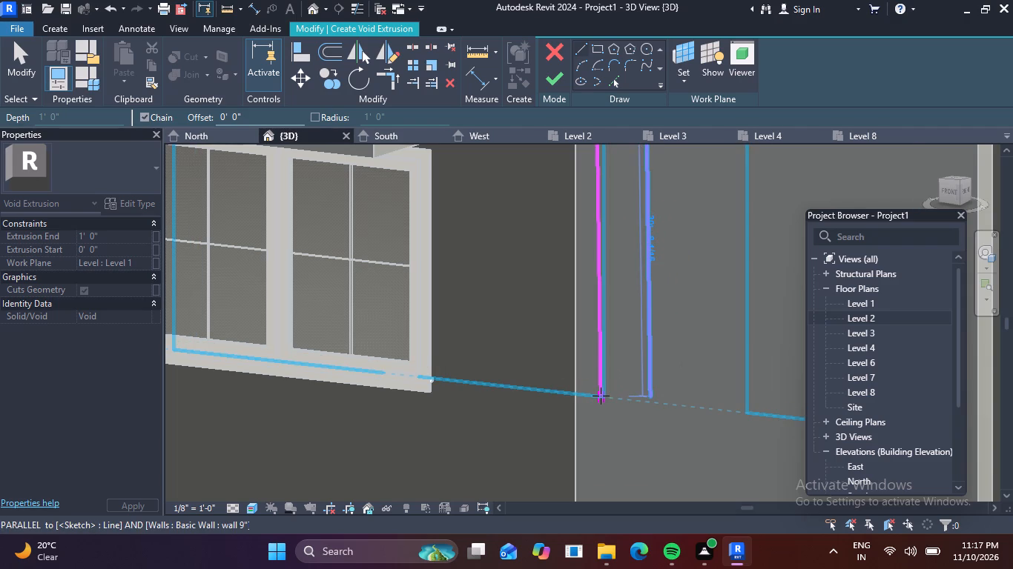
{"action": "left_click", "coordinate": [601, 398]}
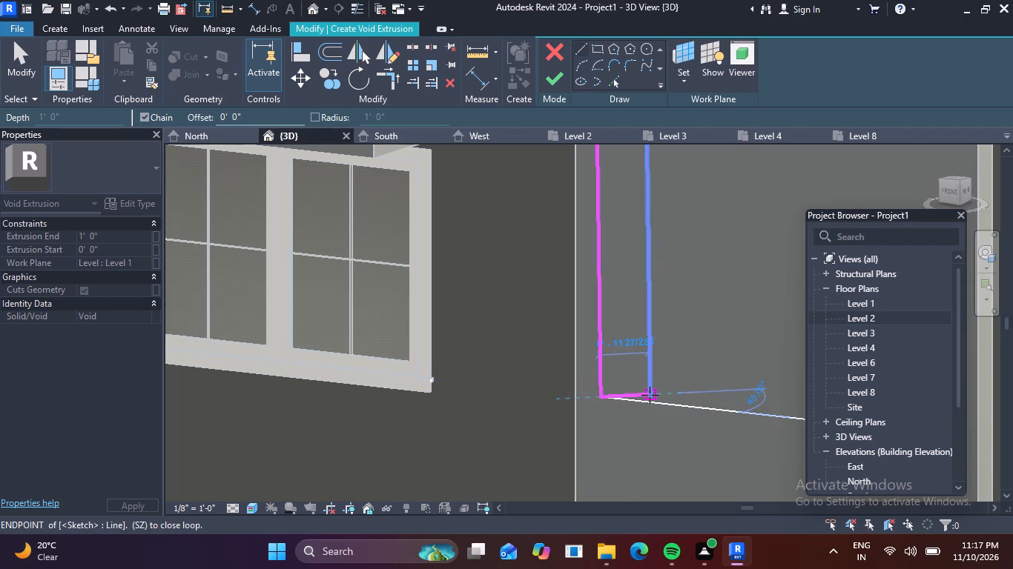
{"action": "scroll", "coordinate": [649, 402], "scroll_direction": "up", "scroll_amount": 8}
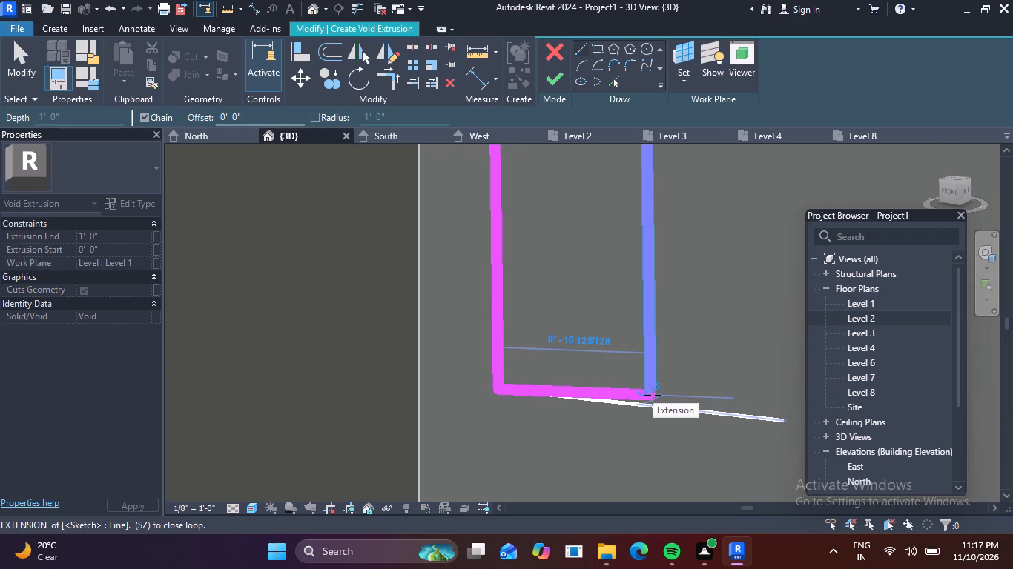
{"action": "scroll", "coordinate": [651, 393], "scroll_direction": "down", "scroll_amount": 5}
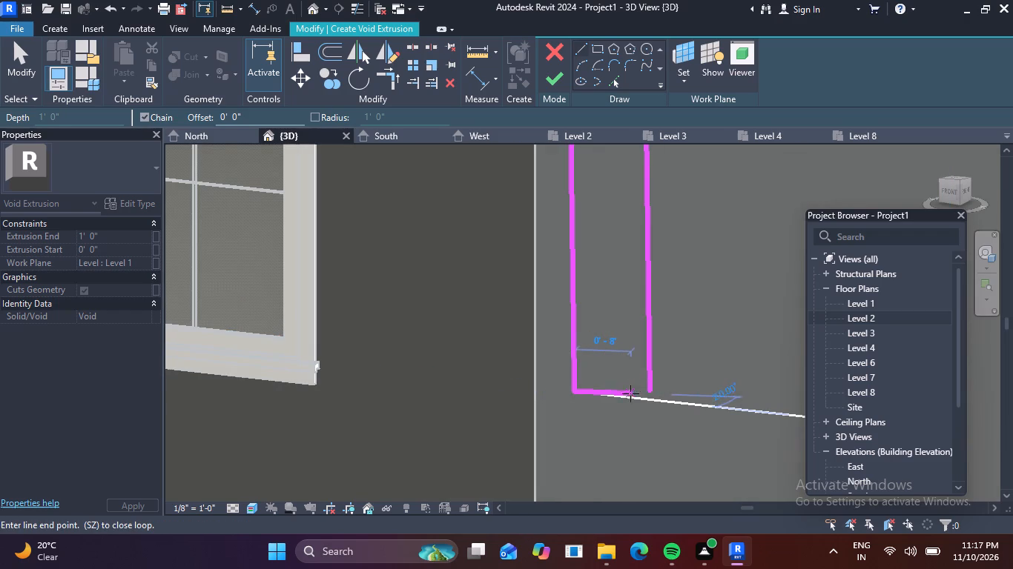
{"action": "scroll", "coordinate": [633, 396], "scroll_direction": "down", "scroll_amount": 6}
{"action": "middle_click_drag", "start_coordinate": [626, 382], "coordinate": [636, 404]}
{"action": "scroll", "coordinate": [641, 415], "scroll_direction": "up", "scroll_amount": 3}
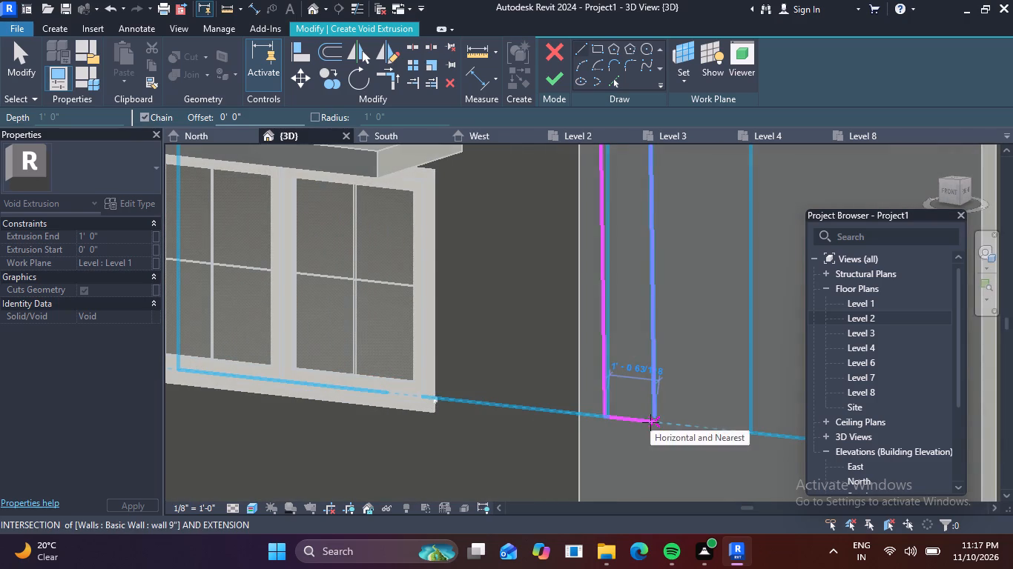
{"action": "left_click", "coordinate": [650, 422]}
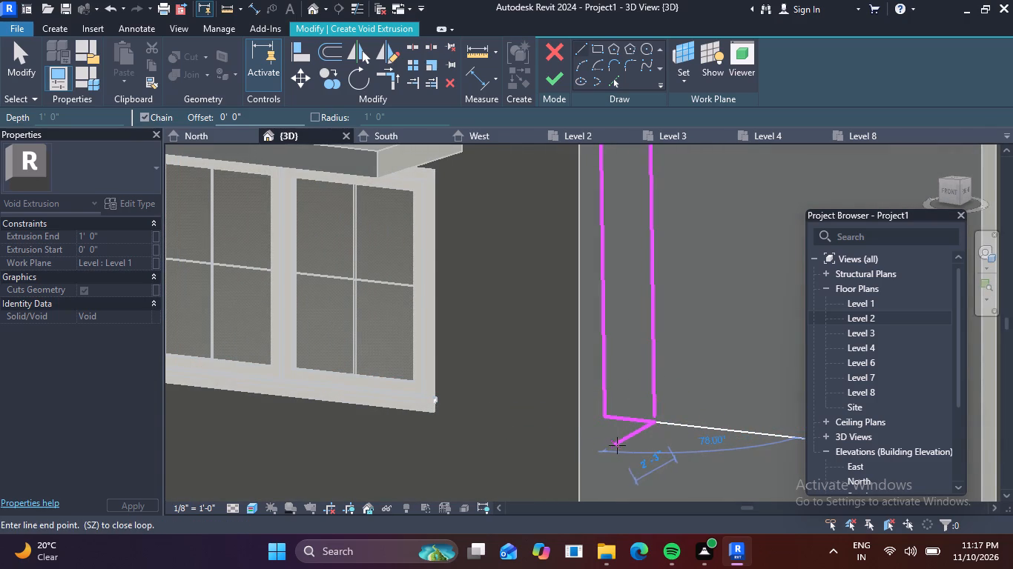
{"action": "key", "text": "Escape"}
Move the bottom edge's right end onto the lower end of the right side to close the narrow void profile.
{"action": "scroll", "coordinate": [661, 395], "scroll_direction": "down", "scroll_amount": 4}
{"action": "scroll", "coordinate": [657, 419], "scroll_direction": "up", "scroll_amount": 5}
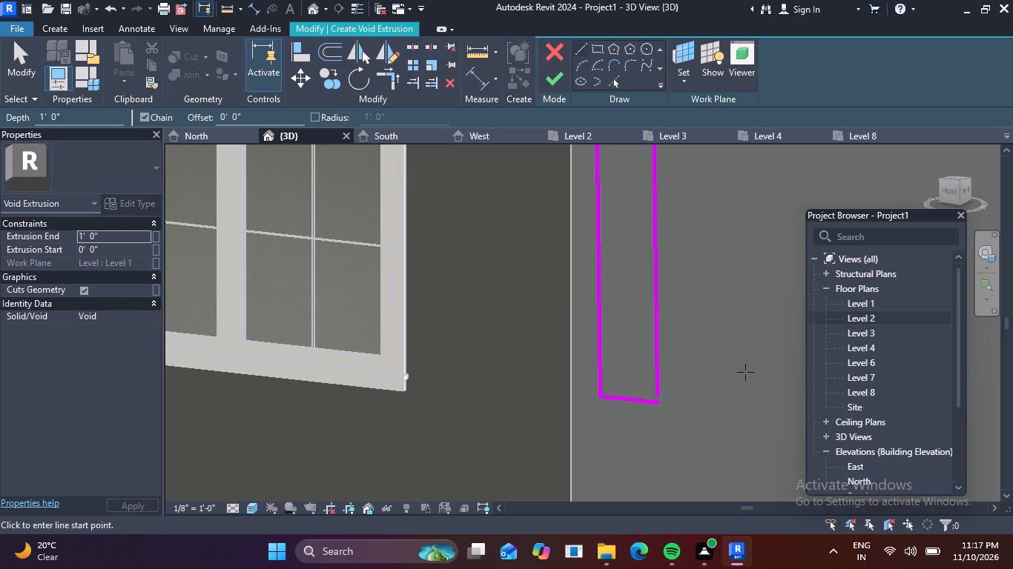
{"action": "scroll", "coordinate": [700, 430], "scroll_direction": "up", "scroll_amount": 3}
{"action": "scroll", "coordinate": [632, 404], "scroll_direction": "up", "scroll_amount": 3}
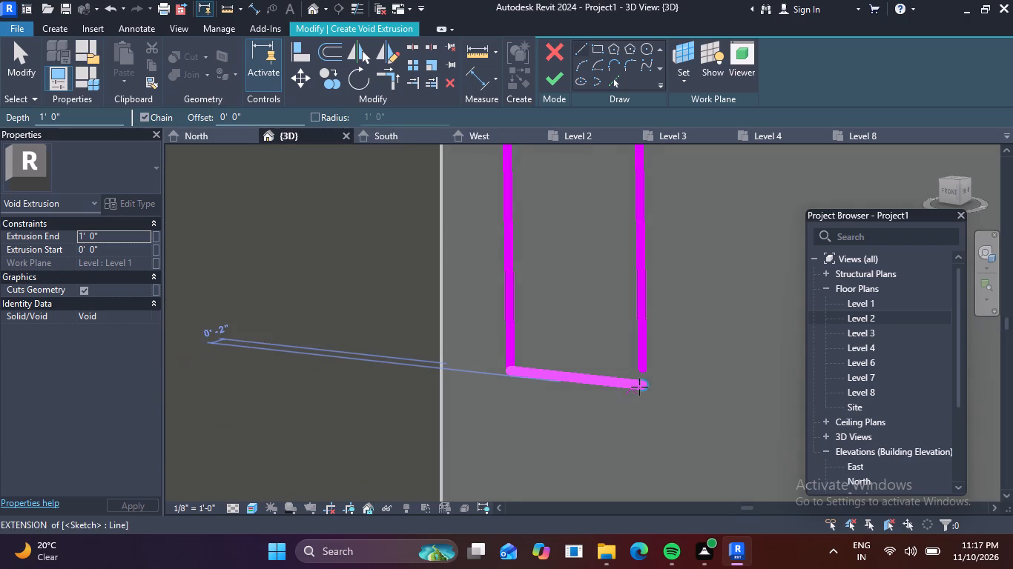
{"action": "left_click", "coordinate": [644, 387]}
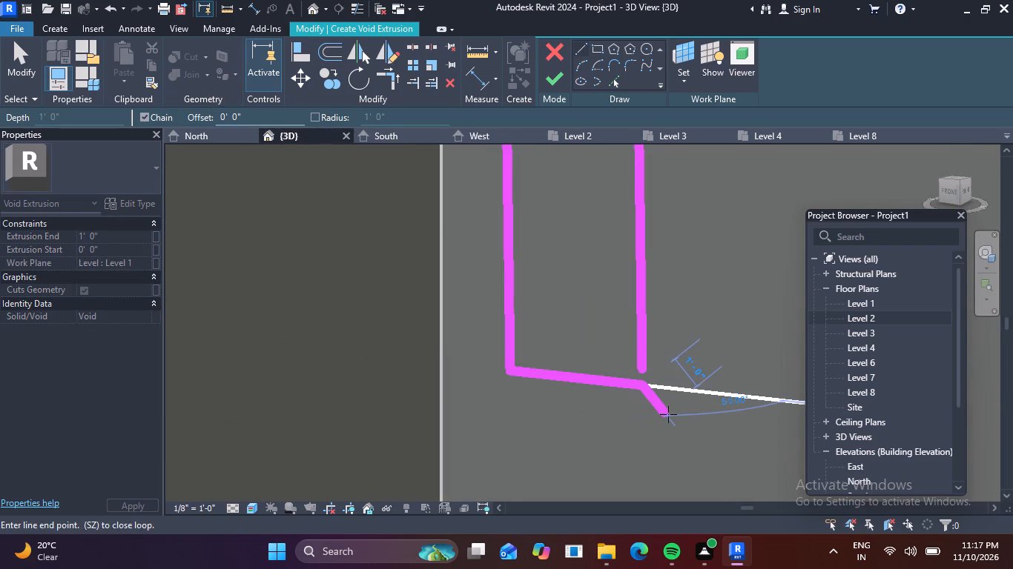
{"action": "key", "text": "Escape"}
{"action": "key", "text": "Escape"}
{"action": "left_click", "coordinate": [636, 386]}
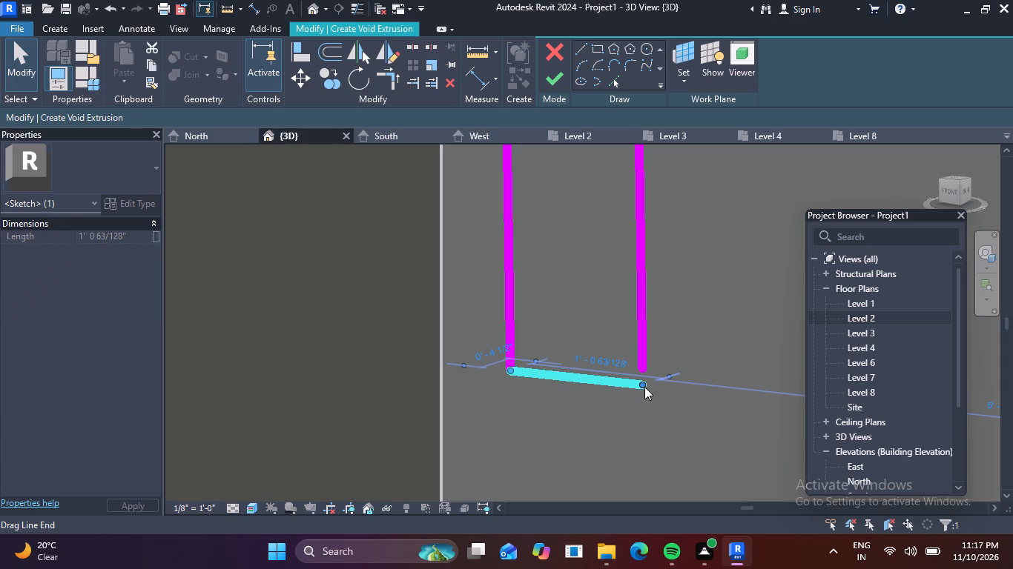
{"action": "left_click", "coordinate": [644, 385]}
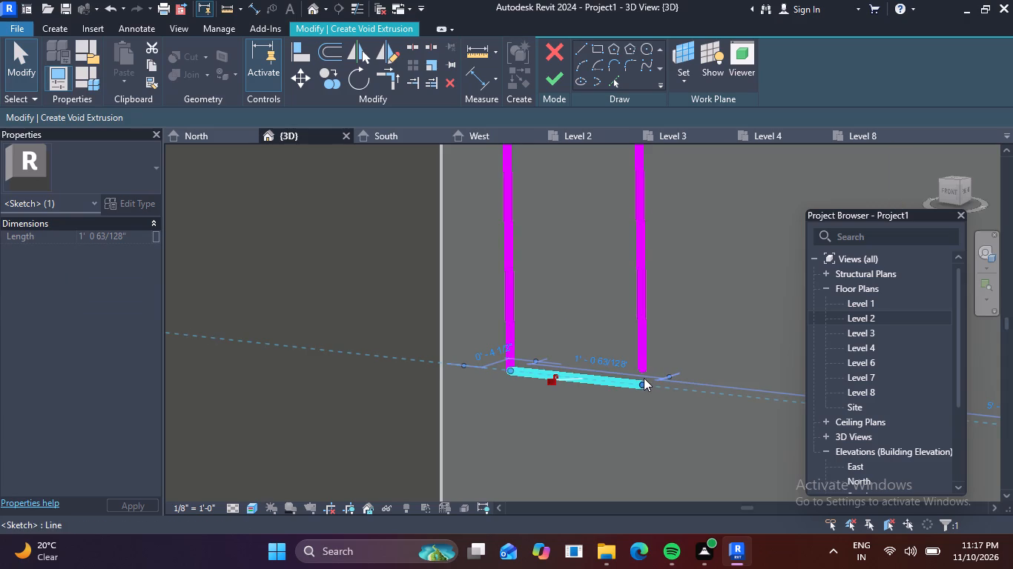
{"action": "left_click_drag", "start_coordinate": [643, 384], "coordinate": [643, 370]}
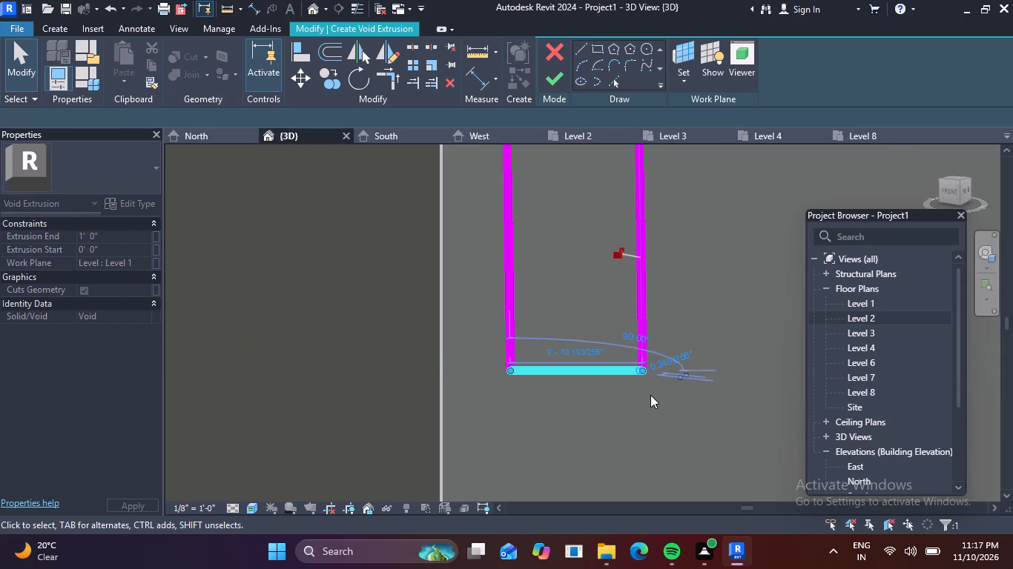
{"action": "key", "text": "Escape"}
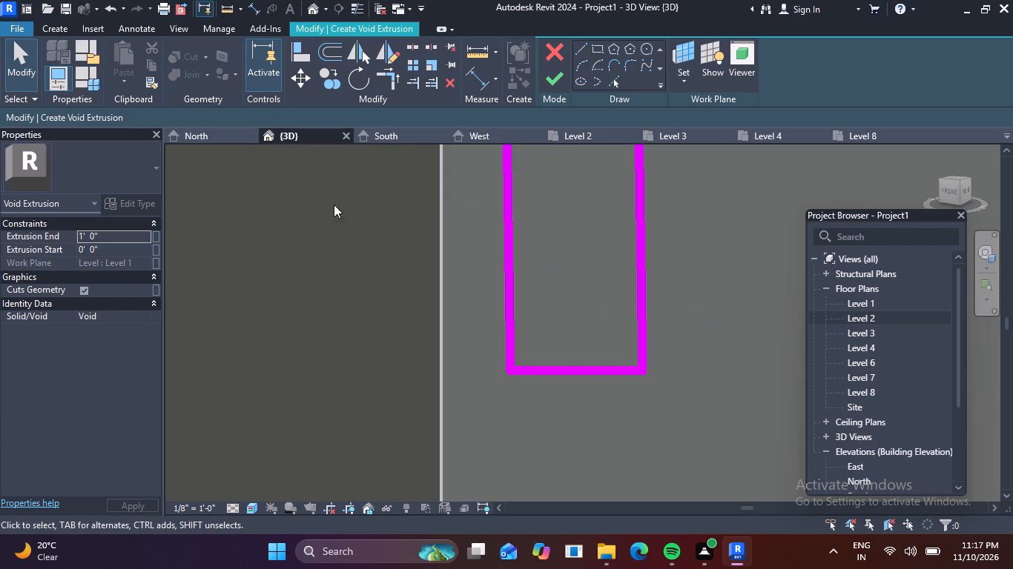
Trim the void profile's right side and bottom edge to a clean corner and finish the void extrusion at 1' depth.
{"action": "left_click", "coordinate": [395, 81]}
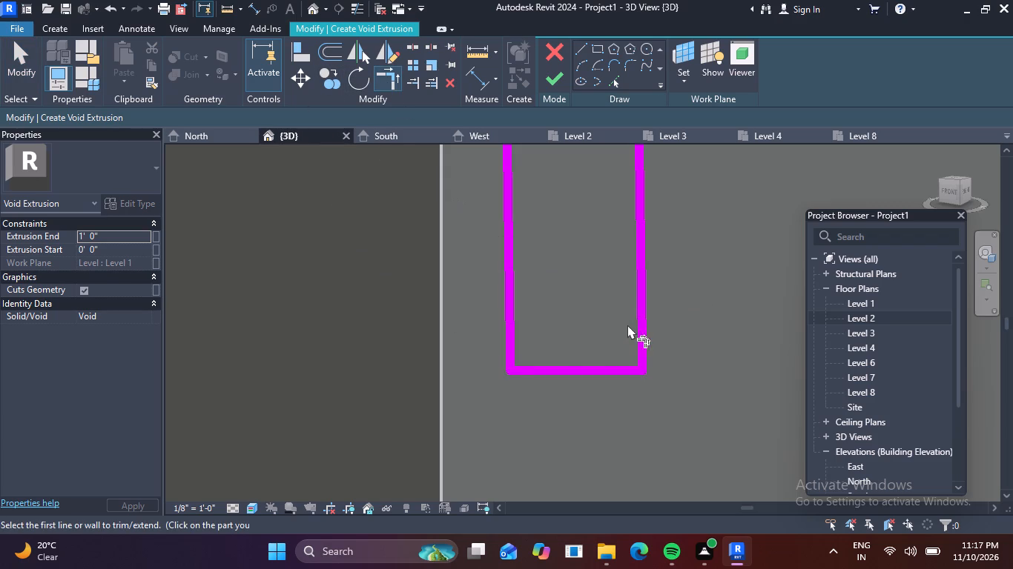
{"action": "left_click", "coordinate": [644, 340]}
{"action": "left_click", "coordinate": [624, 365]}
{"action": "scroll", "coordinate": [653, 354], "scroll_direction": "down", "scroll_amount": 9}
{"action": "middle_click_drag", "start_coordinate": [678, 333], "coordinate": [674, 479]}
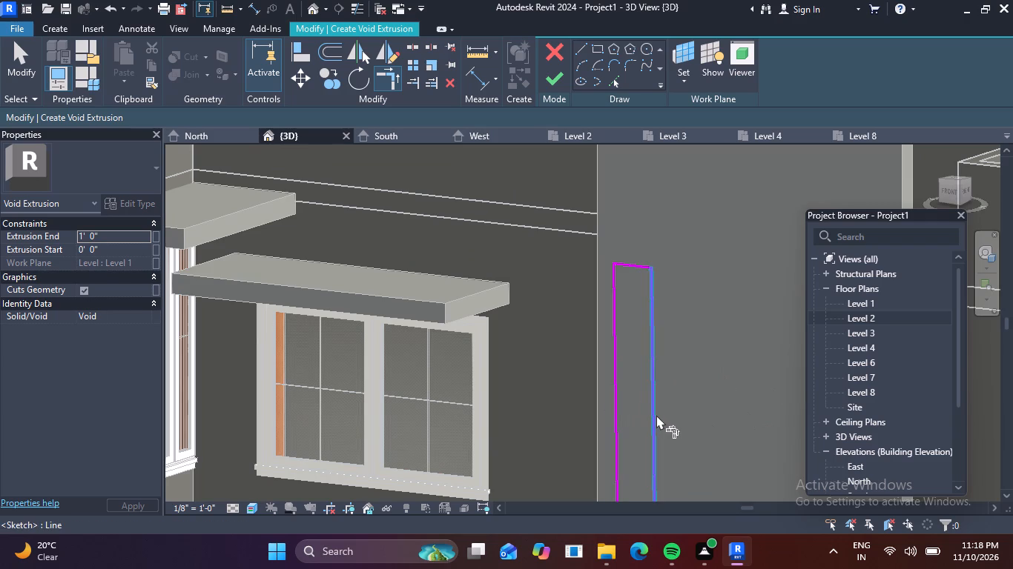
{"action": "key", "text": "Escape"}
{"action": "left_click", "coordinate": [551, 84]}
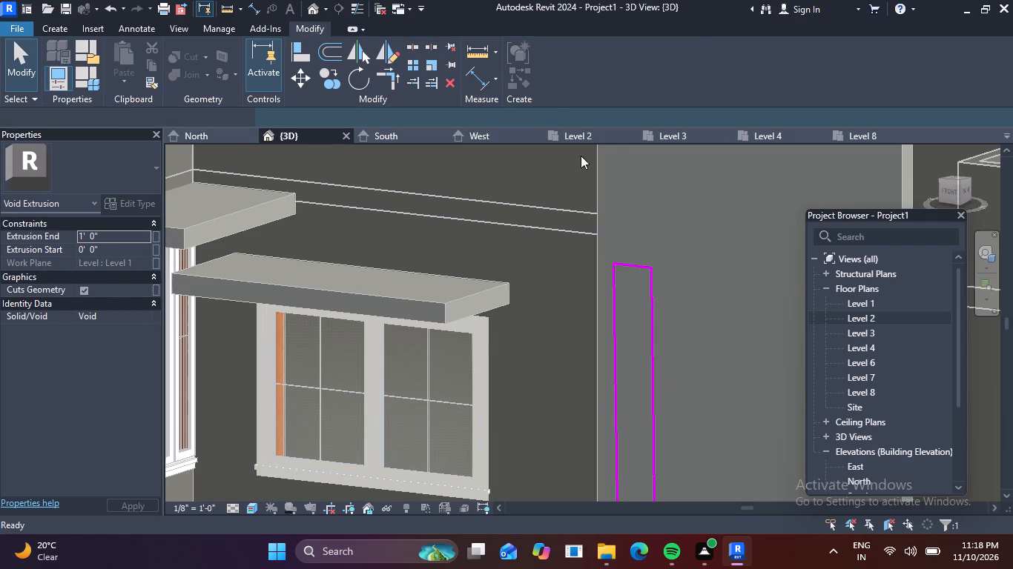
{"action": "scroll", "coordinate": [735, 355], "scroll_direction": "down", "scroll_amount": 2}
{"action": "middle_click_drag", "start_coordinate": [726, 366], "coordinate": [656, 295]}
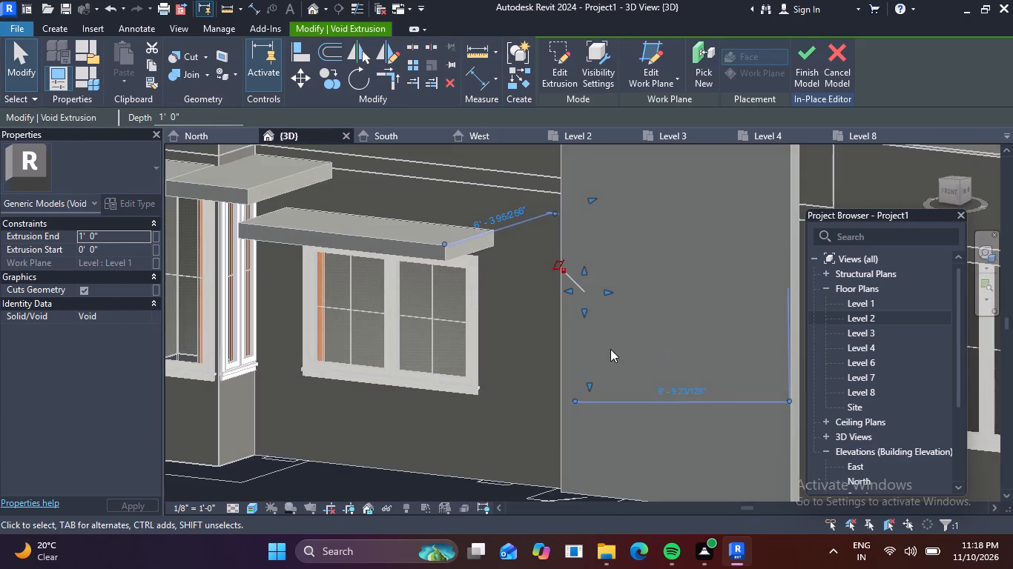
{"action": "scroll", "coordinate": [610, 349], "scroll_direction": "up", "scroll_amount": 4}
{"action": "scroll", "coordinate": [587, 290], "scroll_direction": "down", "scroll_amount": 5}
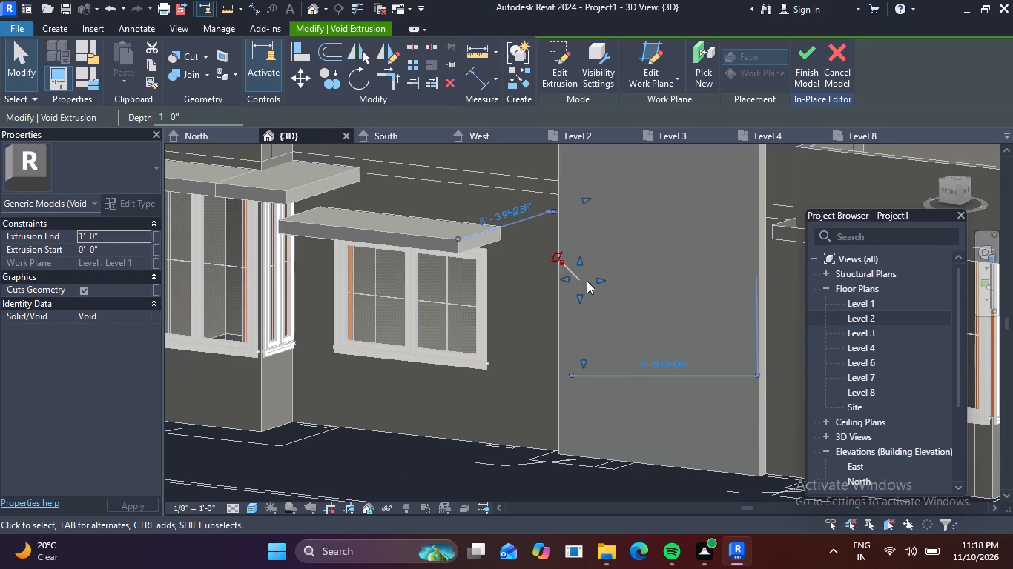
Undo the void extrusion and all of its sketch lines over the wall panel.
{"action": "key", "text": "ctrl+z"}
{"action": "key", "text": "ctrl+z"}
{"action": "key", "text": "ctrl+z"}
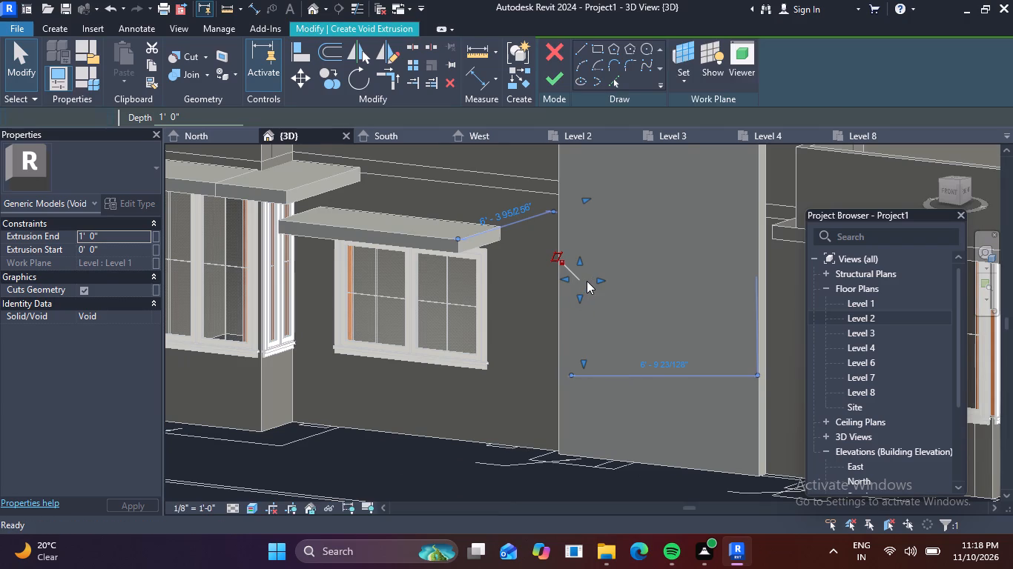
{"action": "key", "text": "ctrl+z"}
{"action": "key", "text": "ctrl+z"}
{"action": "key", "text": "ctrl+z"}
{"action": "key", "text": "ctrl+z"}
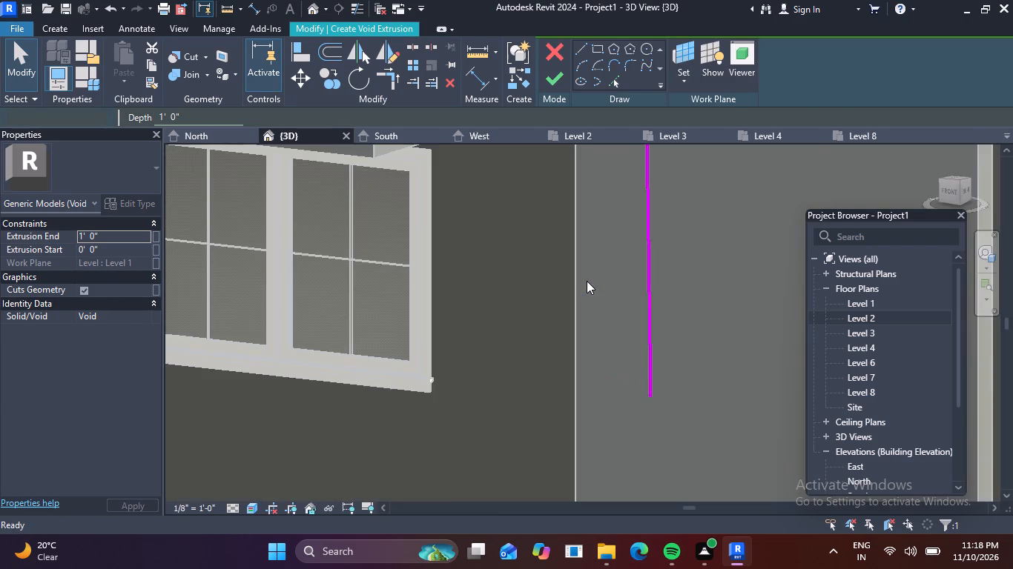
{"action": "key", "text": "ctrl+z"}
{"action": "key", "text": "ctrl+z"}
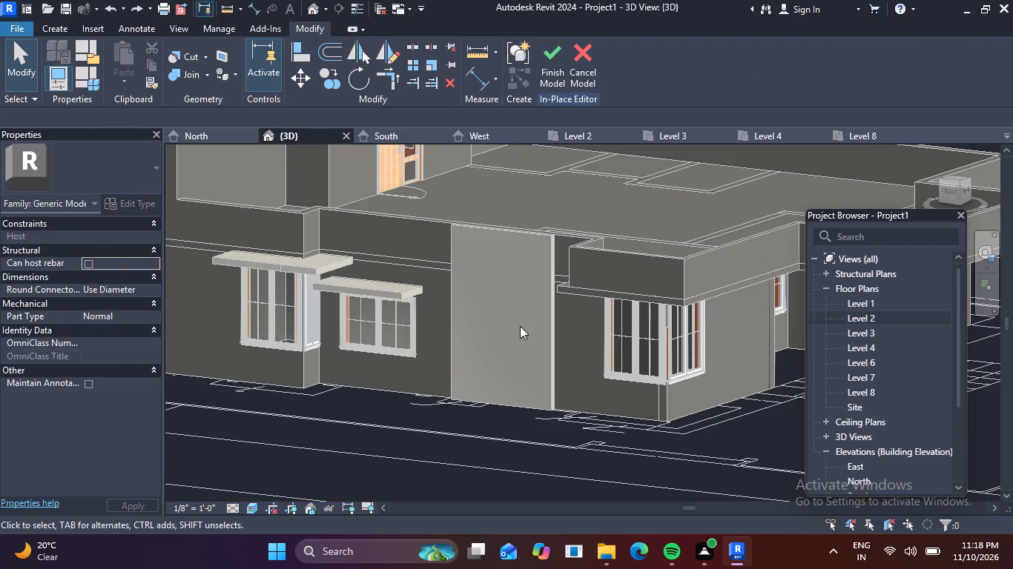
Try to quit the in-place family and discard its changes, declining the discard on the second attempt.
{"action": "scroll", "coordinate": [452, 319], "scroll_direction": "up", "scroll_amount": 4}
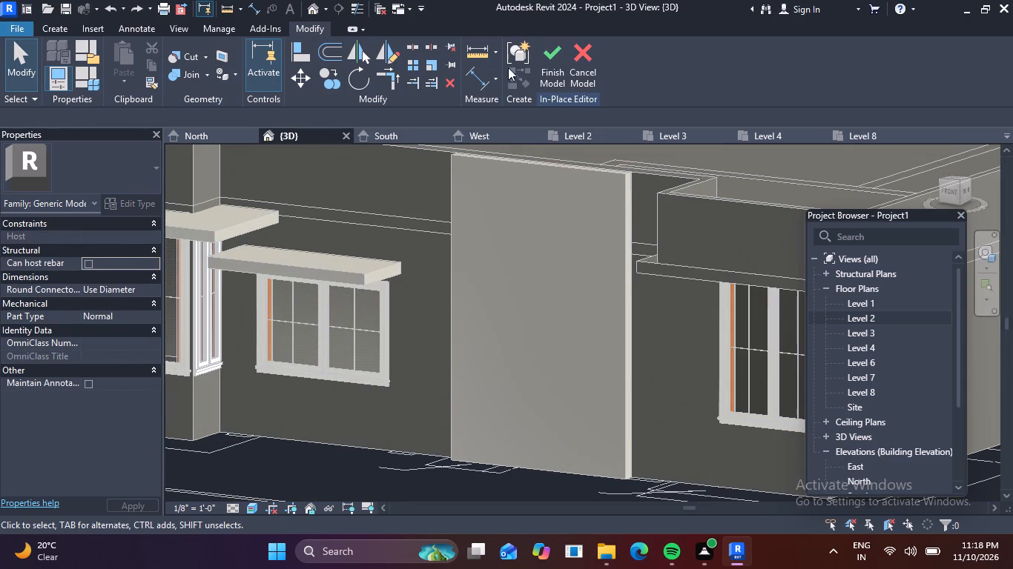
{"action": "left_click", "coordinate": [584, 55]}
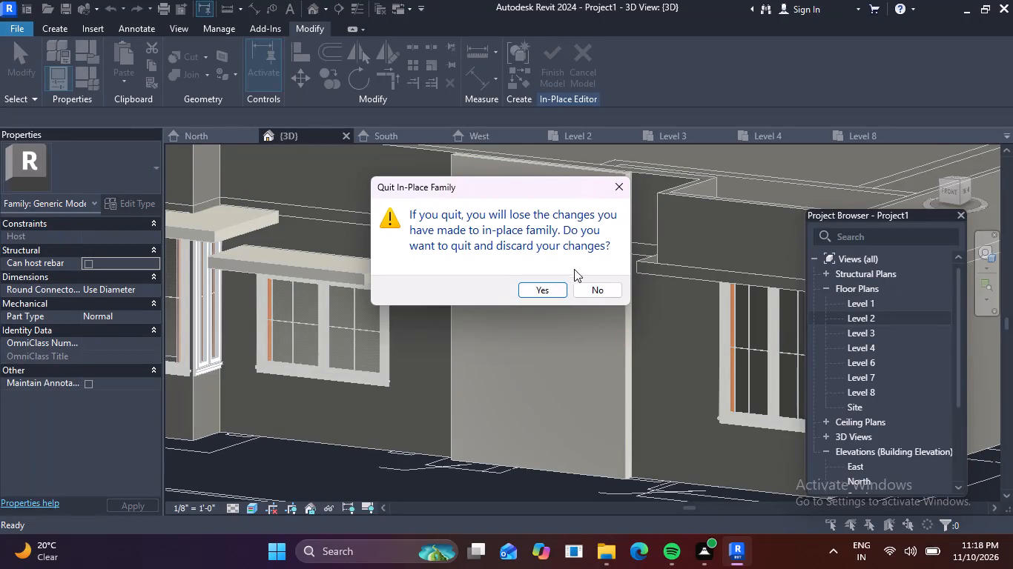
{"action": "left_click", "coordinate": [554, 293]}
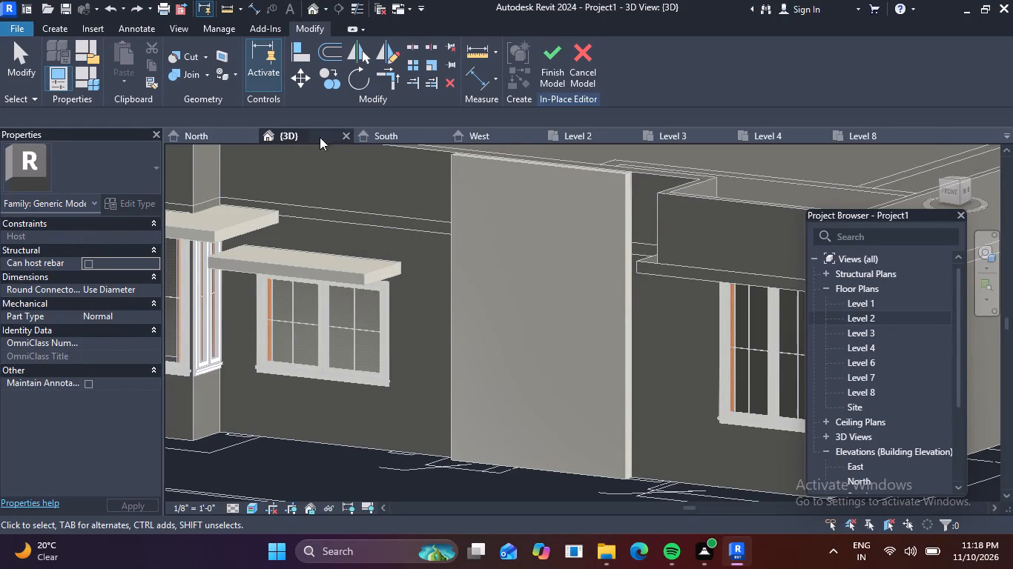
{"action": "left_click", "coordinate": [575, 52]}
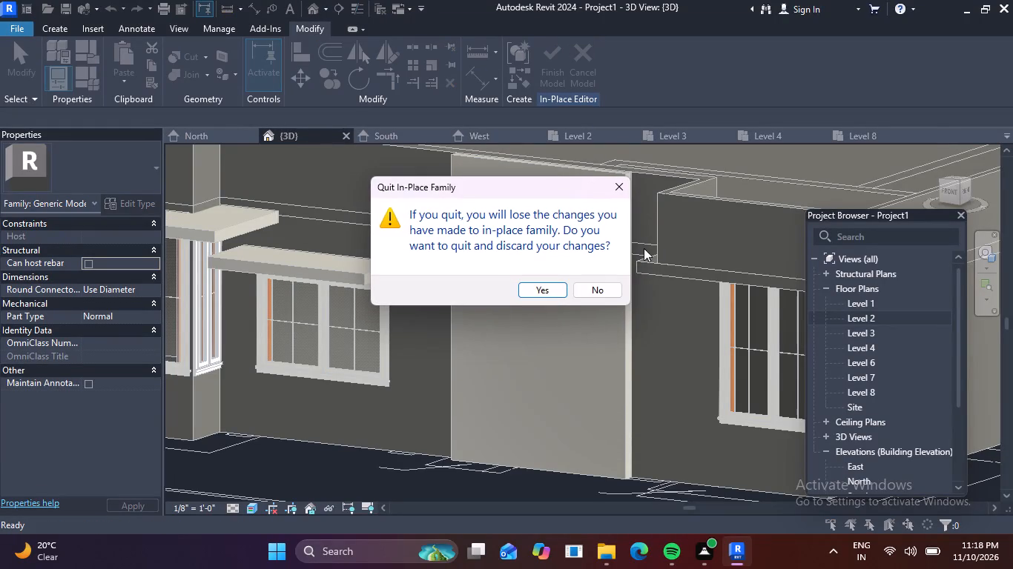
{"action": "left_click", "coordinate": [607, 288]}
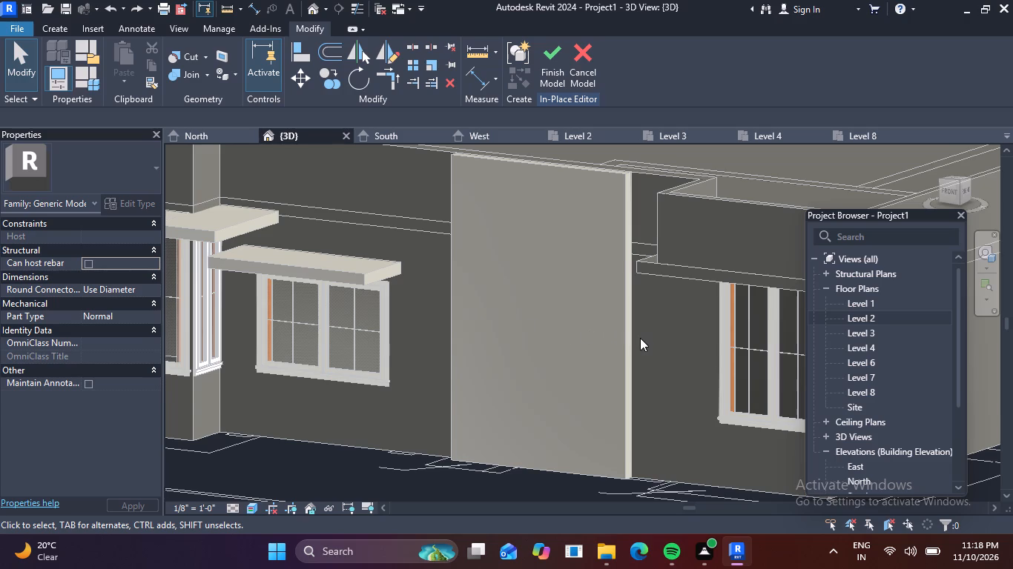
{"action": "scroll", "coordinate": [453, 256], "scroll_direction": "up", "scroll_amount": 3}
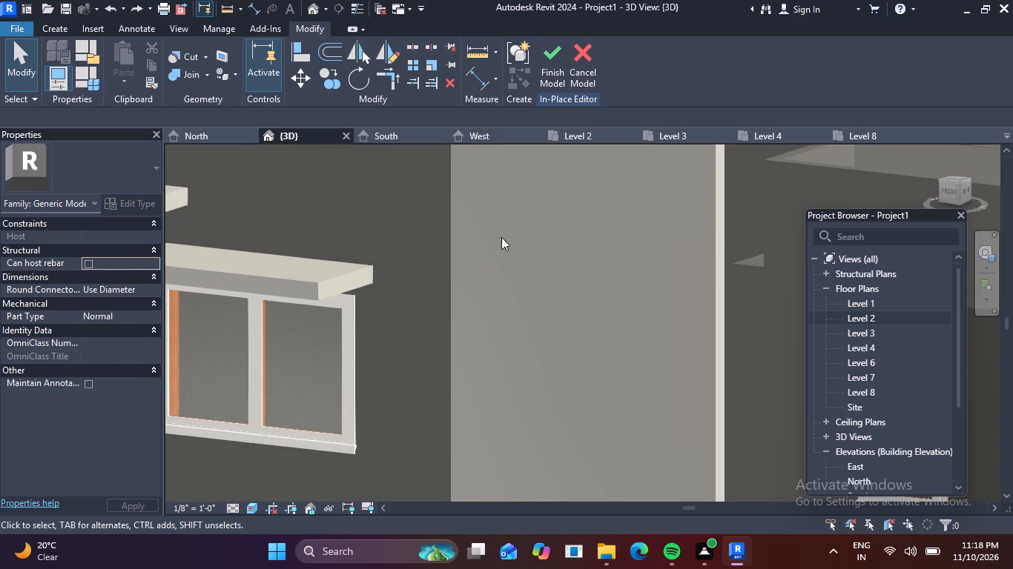
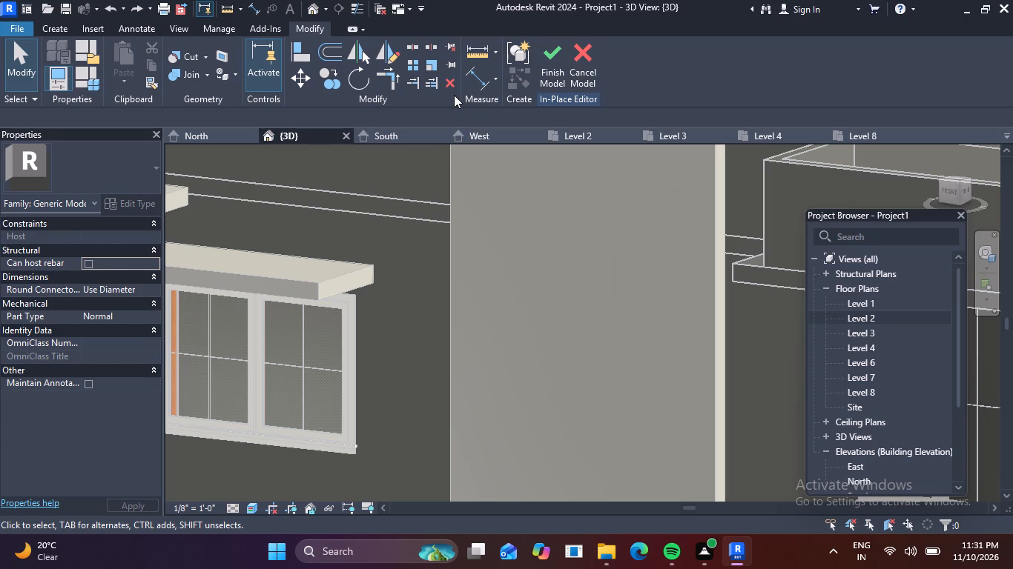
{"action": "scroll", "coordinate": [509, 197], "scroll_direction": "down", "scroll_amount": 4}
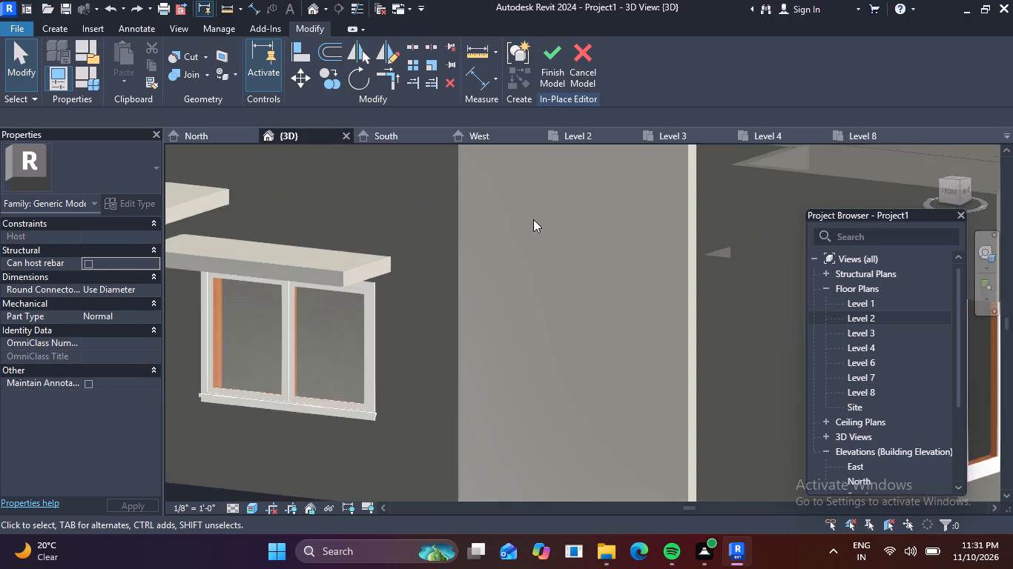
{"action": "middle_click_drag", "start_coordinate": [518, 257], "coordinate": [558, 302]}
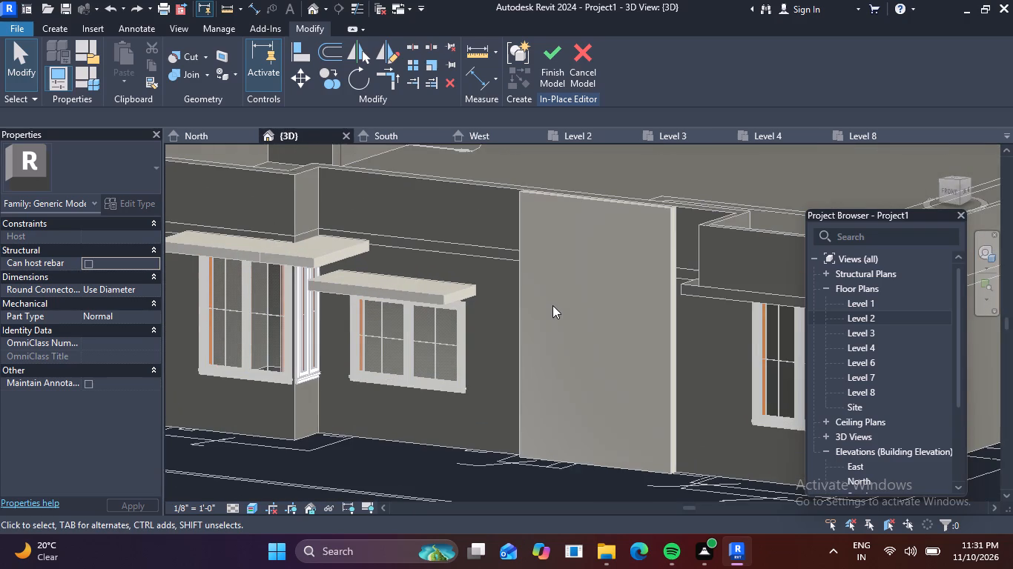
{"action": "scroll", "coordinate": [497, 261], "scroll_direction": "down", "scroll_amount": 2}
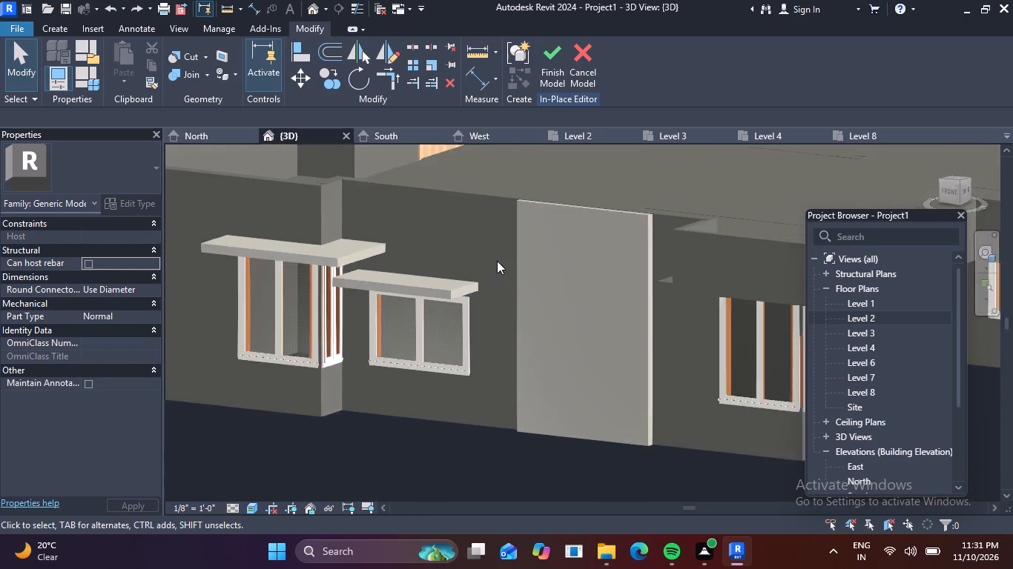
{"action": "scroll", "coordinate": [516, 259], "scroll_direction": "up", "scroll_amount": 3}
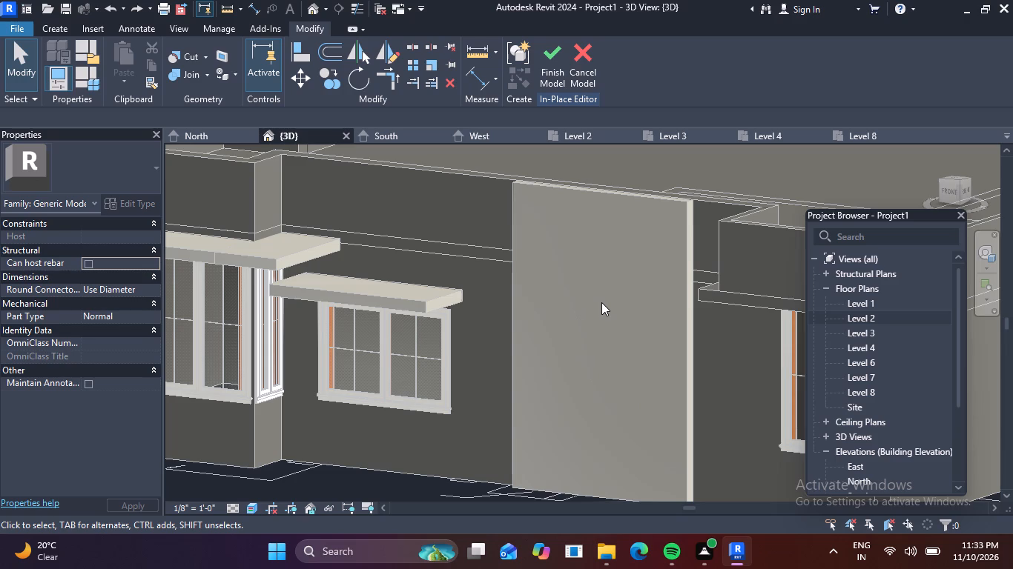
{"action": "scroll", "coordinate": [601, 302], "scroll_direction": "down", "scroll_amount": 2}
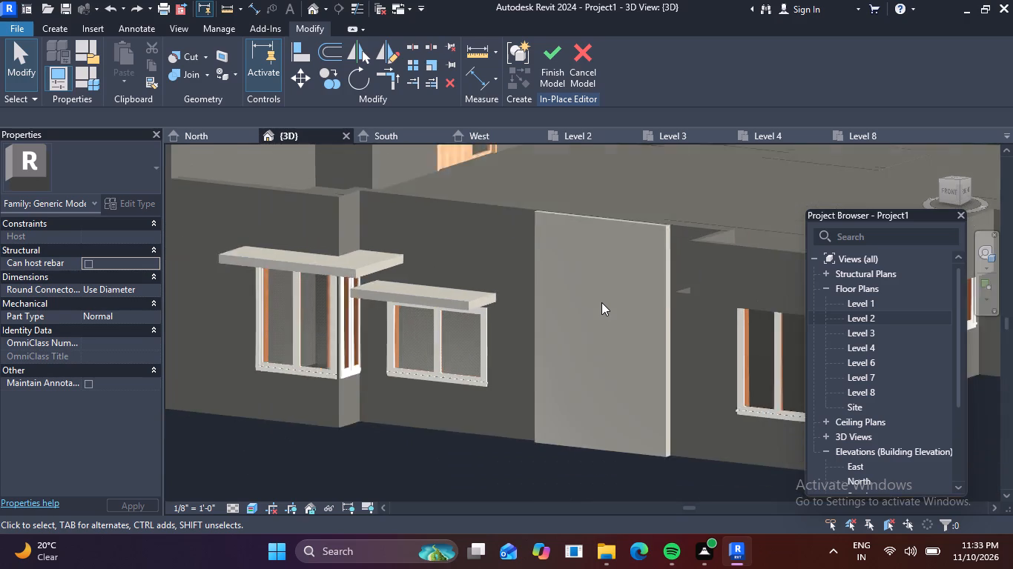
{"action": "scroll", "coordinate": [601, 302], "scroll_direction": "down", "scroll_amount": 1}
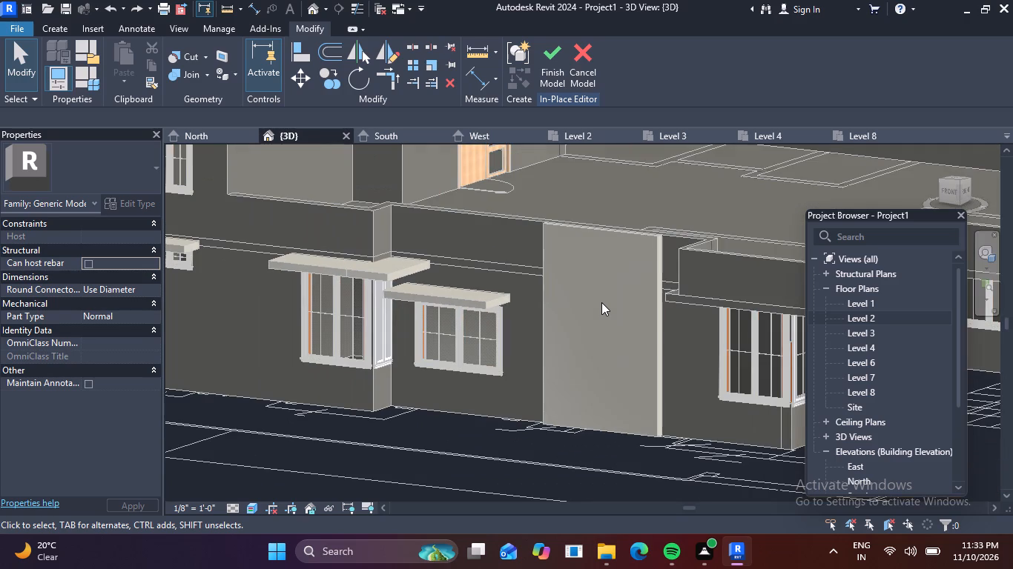
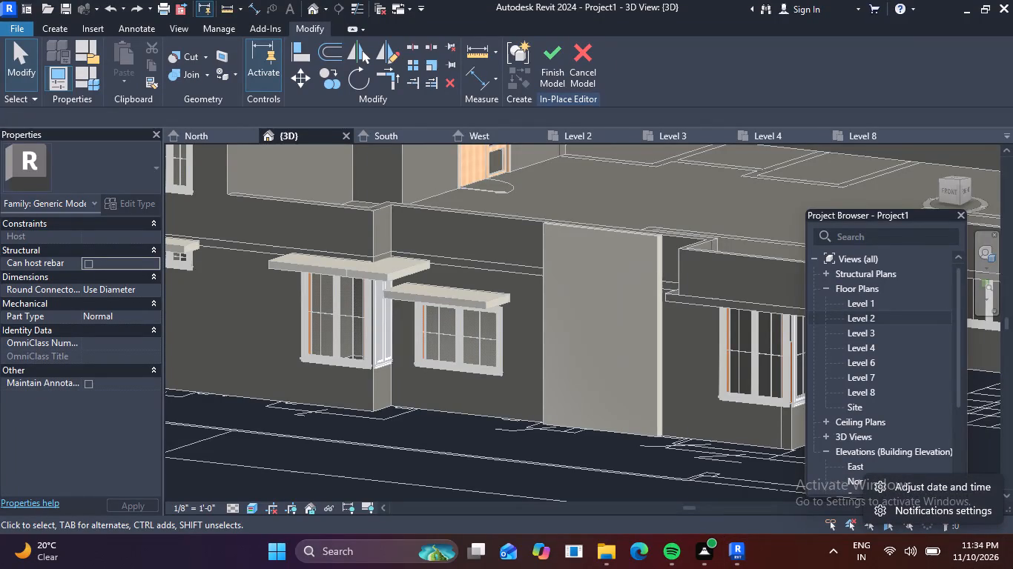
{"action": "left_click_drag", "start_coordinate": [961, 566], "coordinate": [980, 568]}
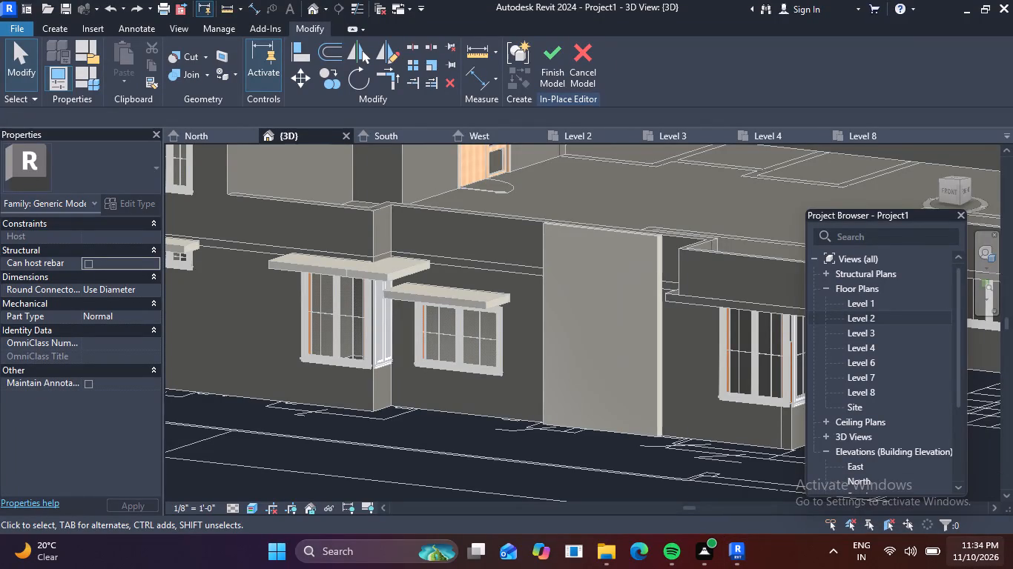
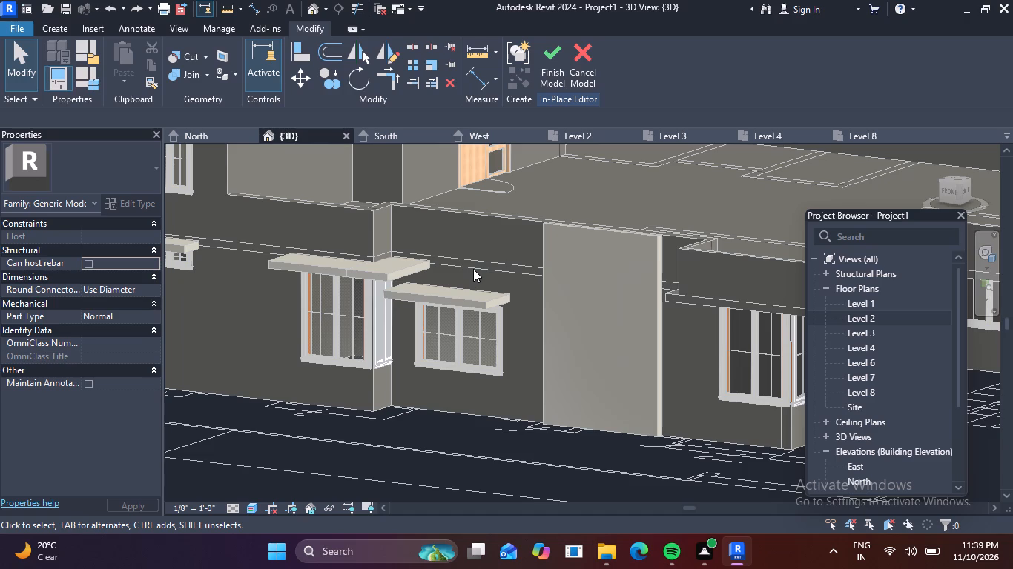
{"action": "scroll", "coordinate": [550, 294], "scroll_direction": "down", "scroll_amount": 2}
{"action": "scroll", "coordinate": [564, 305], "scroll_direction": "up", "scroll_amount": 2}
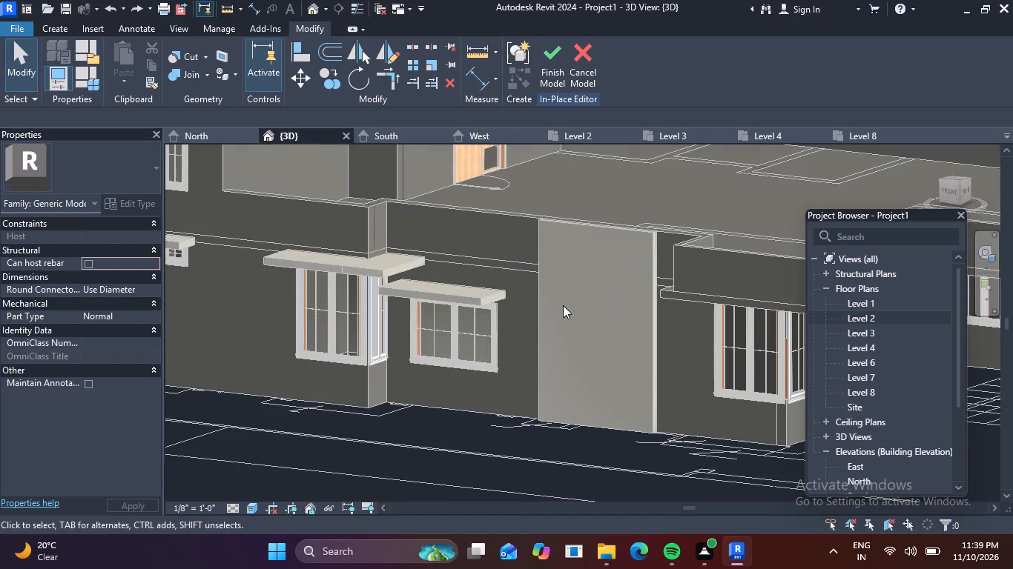
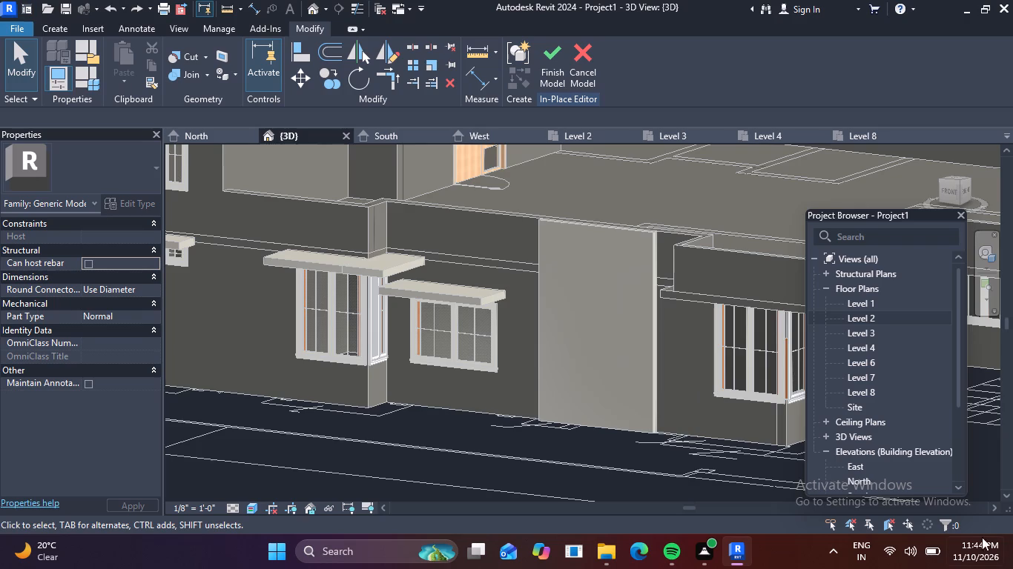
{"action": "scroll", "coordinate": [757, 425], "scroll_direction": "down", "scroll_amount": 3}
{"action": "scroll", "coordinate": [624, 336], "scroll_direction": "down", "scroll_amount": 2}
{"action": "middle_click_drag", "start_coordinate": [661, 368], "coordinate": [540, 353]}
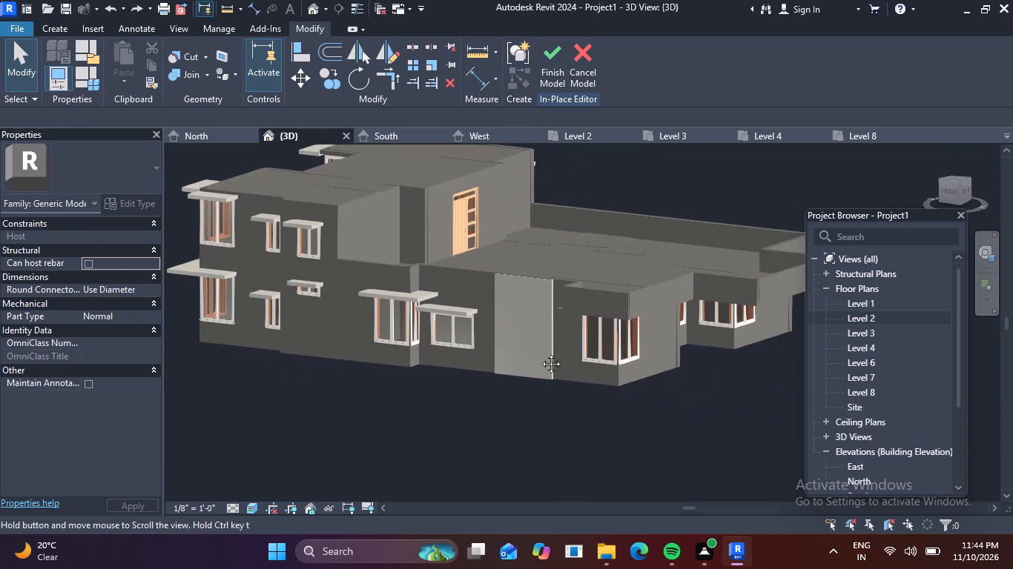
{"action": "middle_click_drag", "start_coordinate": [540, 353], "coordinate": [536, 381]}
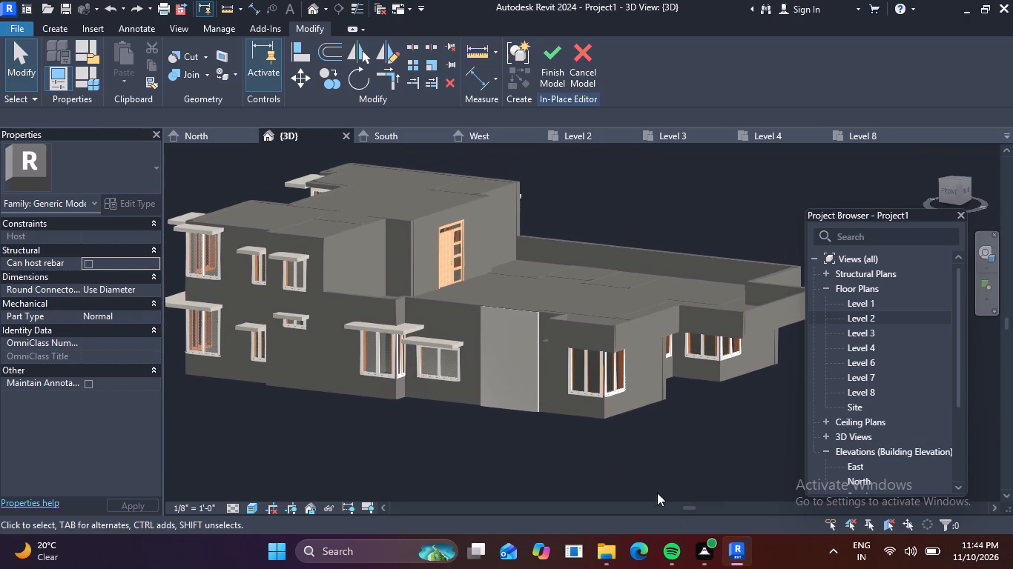
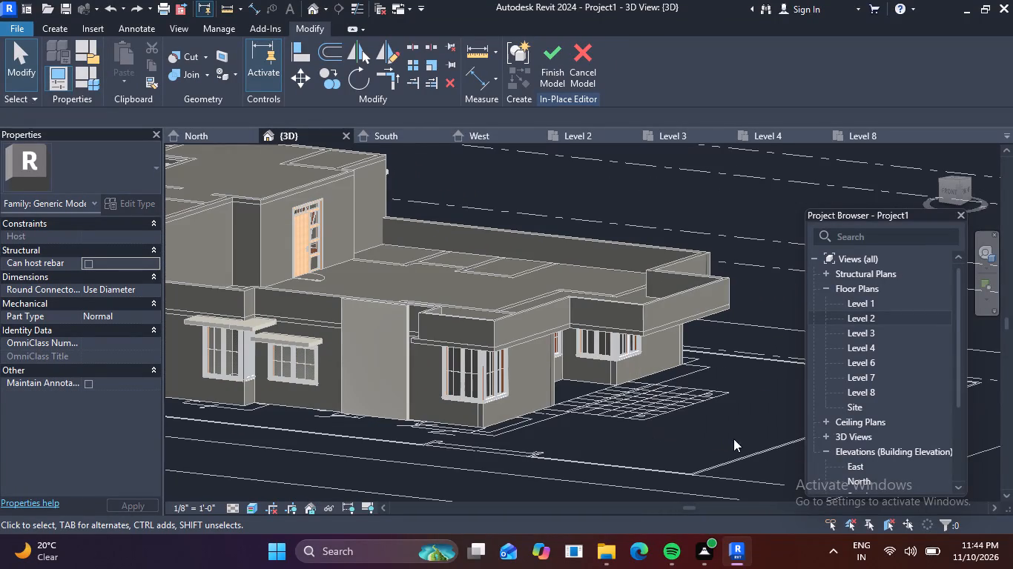
Finish the in-place model of the front facade wall panel.
{"action": "middle_click_drag", "start_coordinate": [725, 410], "coordinate": [730, 437], "text": "shift"}
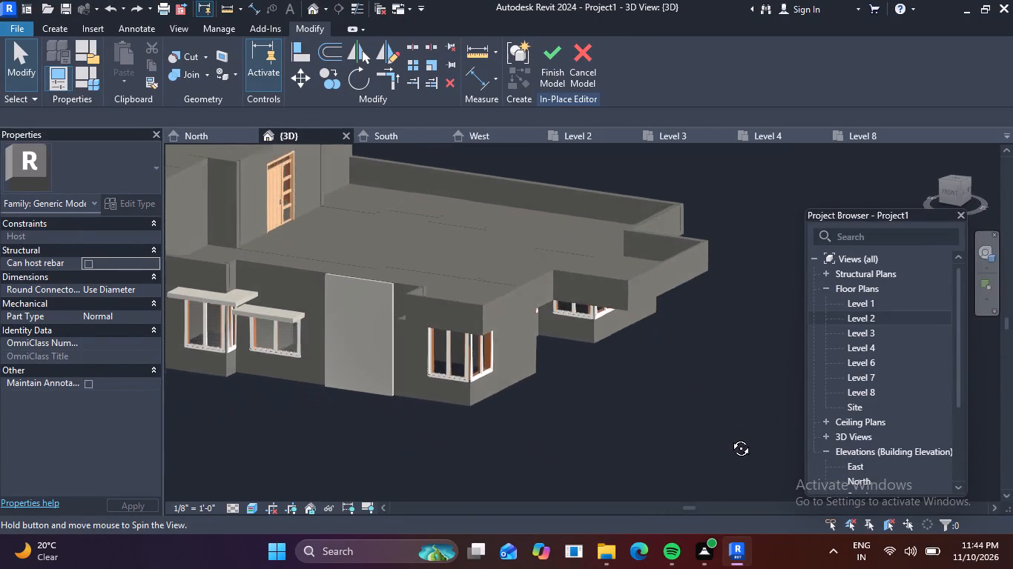
{"action": "middle_click_drag", "start_coordinate": [730, 437], "coordinate": [731, 450], "text": "shift"}
{"action": "middle_click_drag", "start_coordinate": [641, 365], "coordinate": [644, 367], "text": "shift"}
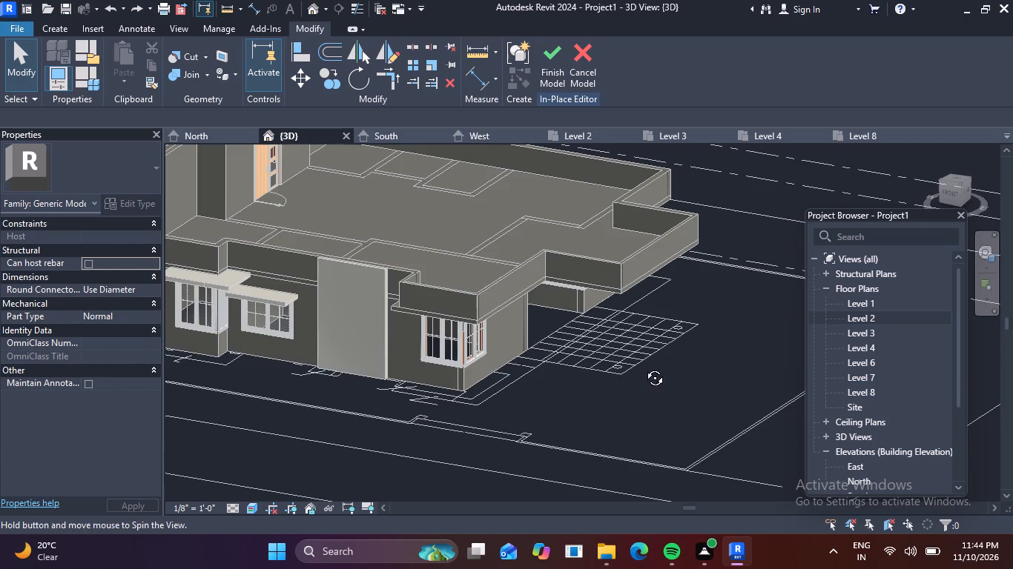
{"action": "middle_click_drag", "start_coordinate": [644, 367], "coordinate": [661, 425], "text": "shift"}
{"action": "scroll", "coordinate": [569, 376], "scroll_direction": "up", "scroll_amount": 4}
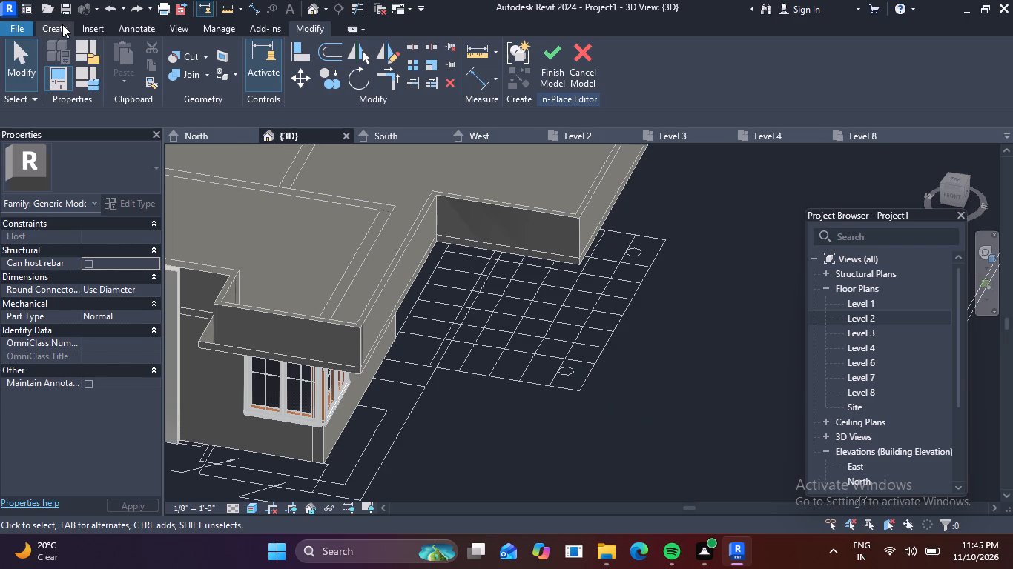
{"action": "left_click", "coordinate": [552, 64]}
{"action": "left_click", "coordinate": [604, 287]}
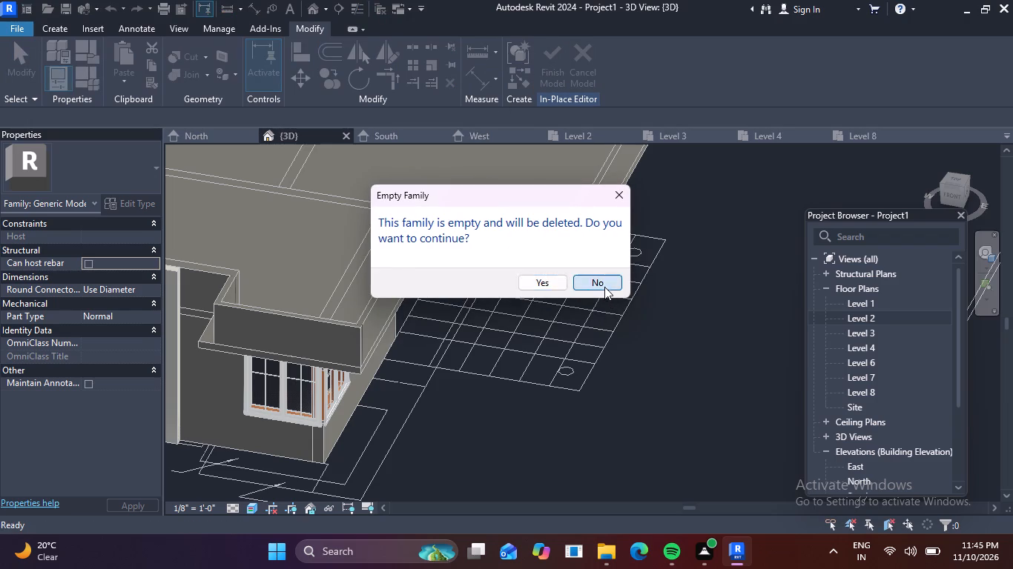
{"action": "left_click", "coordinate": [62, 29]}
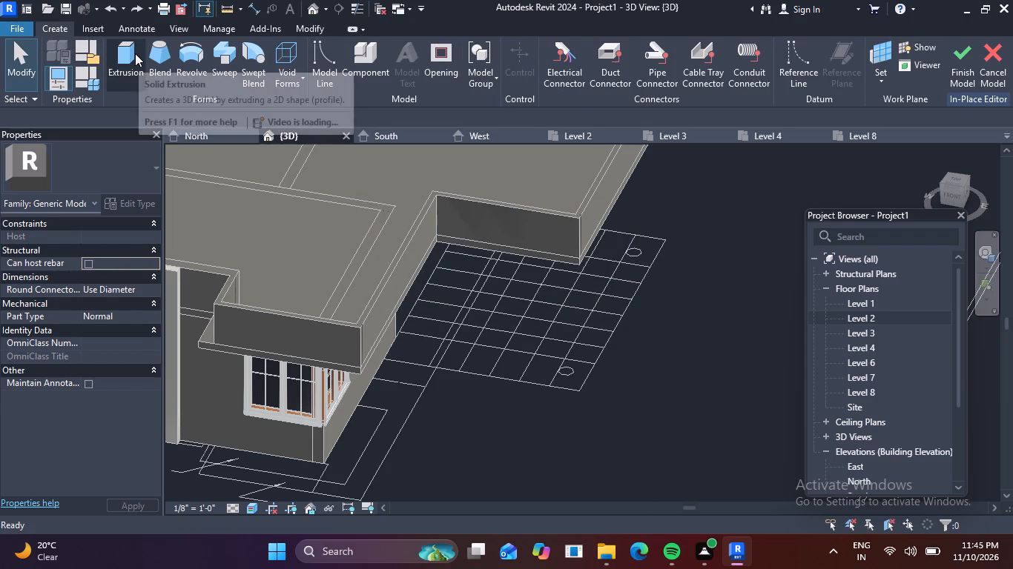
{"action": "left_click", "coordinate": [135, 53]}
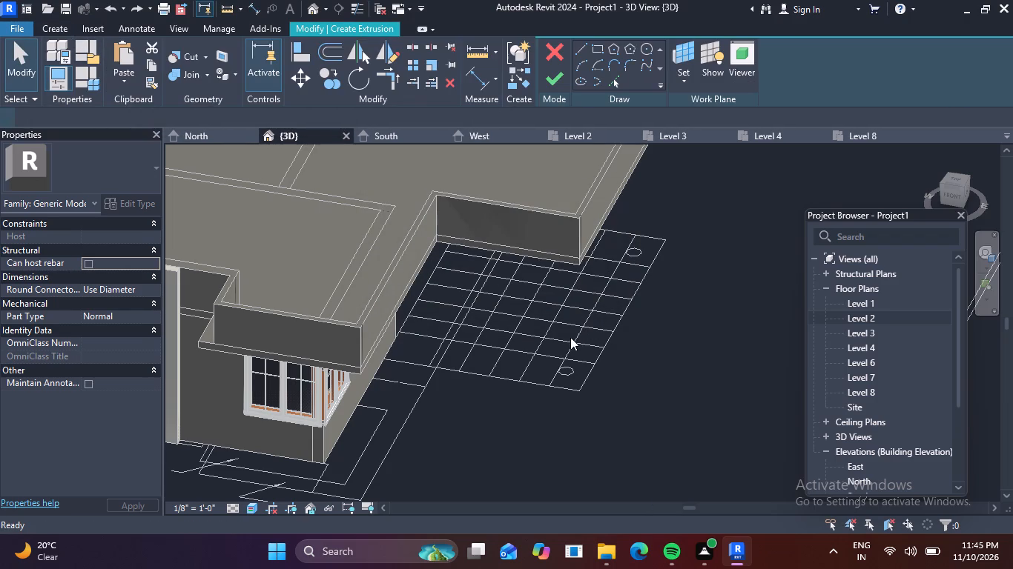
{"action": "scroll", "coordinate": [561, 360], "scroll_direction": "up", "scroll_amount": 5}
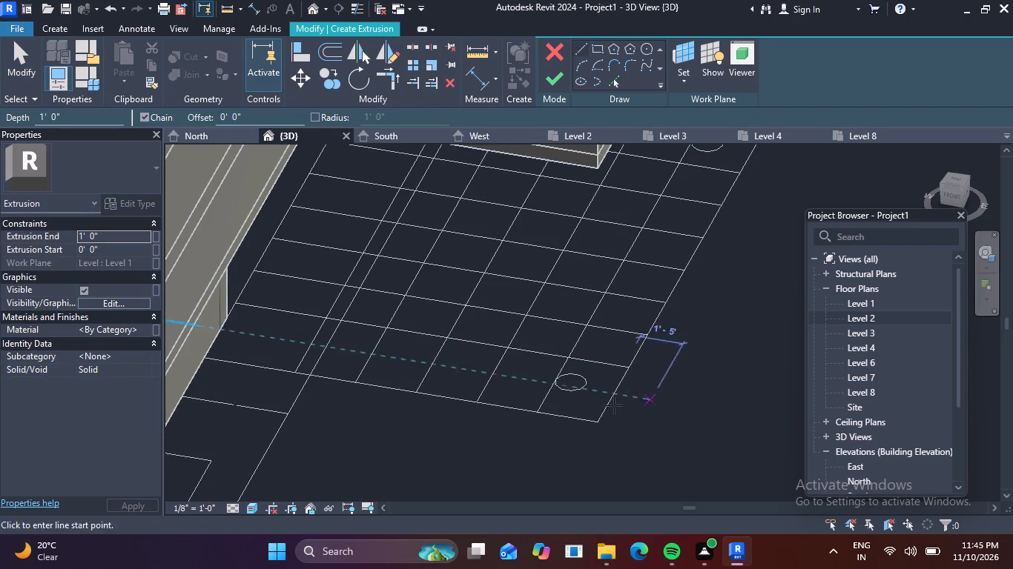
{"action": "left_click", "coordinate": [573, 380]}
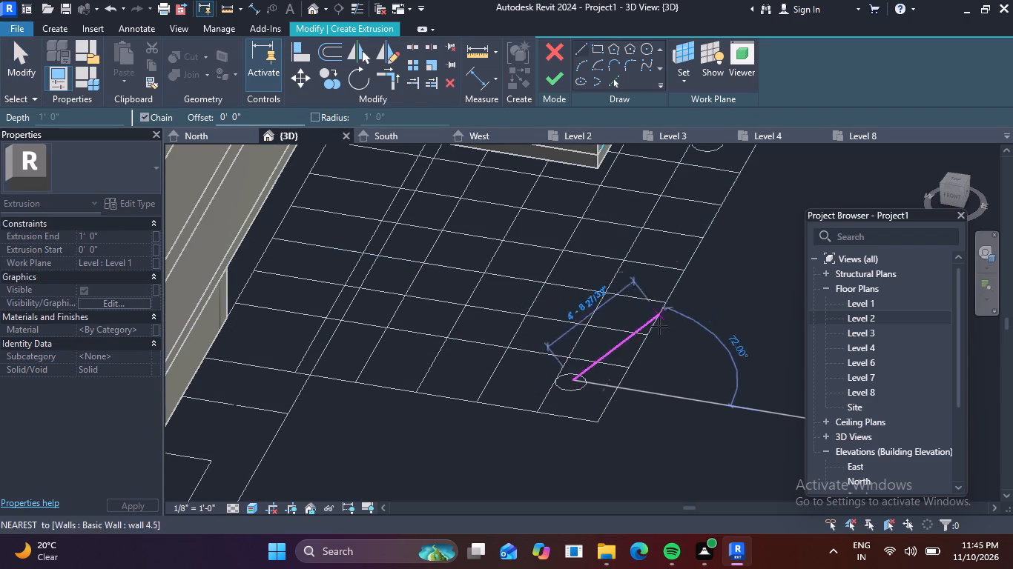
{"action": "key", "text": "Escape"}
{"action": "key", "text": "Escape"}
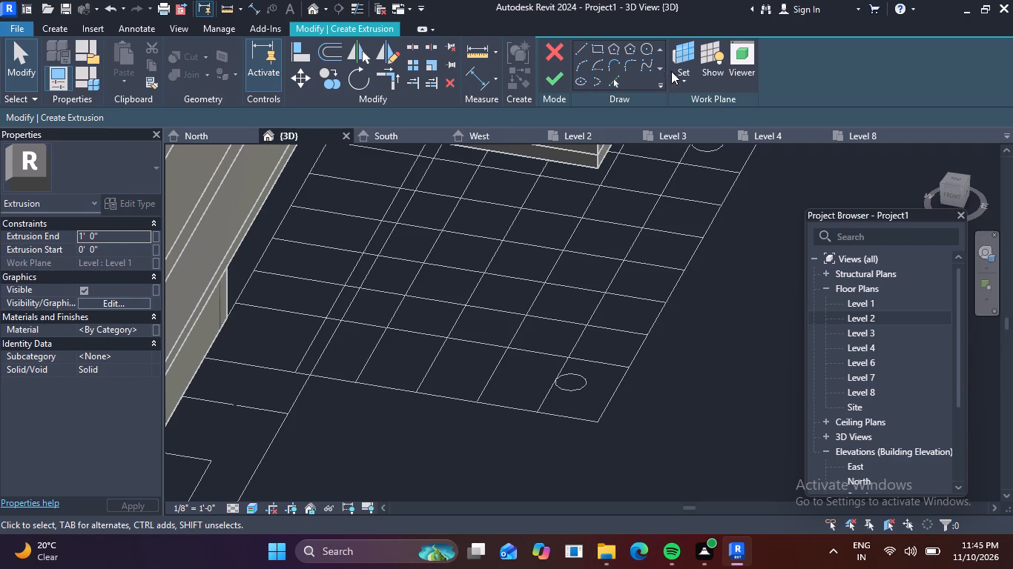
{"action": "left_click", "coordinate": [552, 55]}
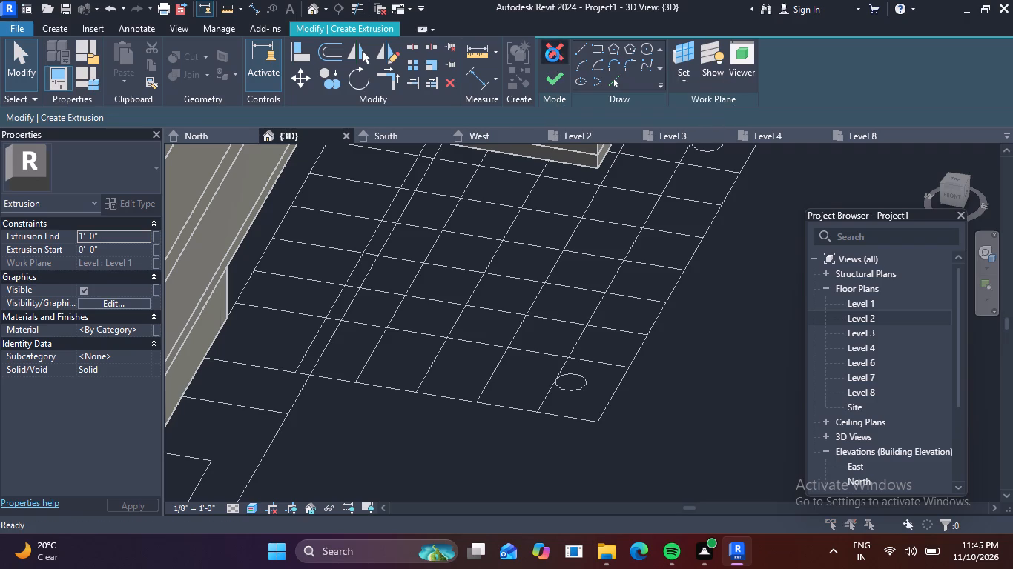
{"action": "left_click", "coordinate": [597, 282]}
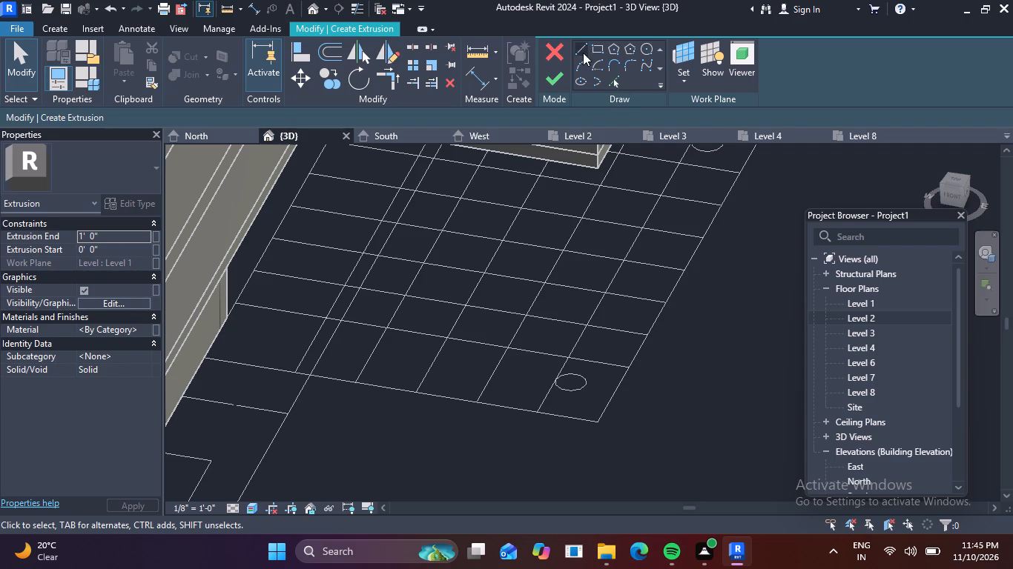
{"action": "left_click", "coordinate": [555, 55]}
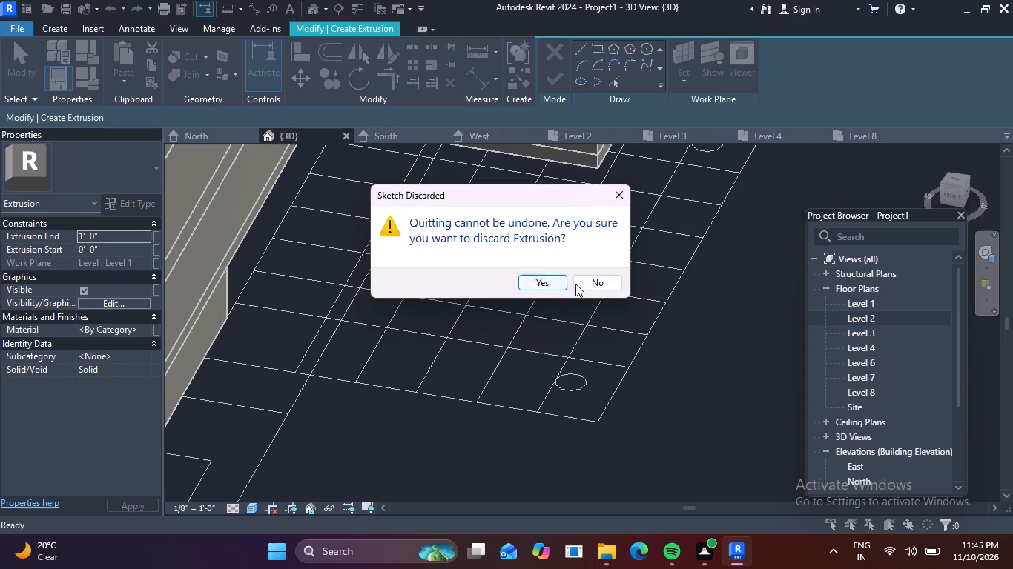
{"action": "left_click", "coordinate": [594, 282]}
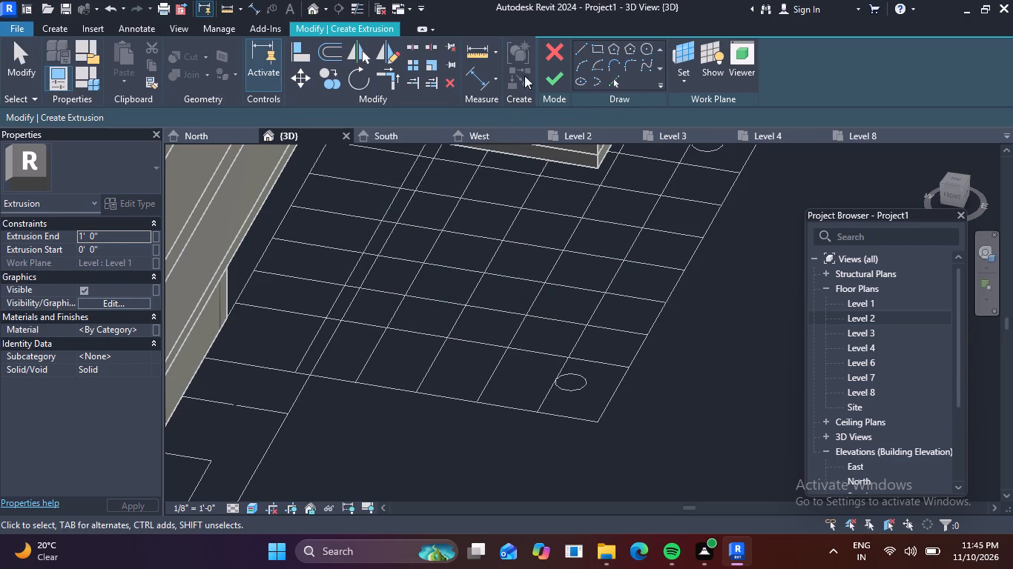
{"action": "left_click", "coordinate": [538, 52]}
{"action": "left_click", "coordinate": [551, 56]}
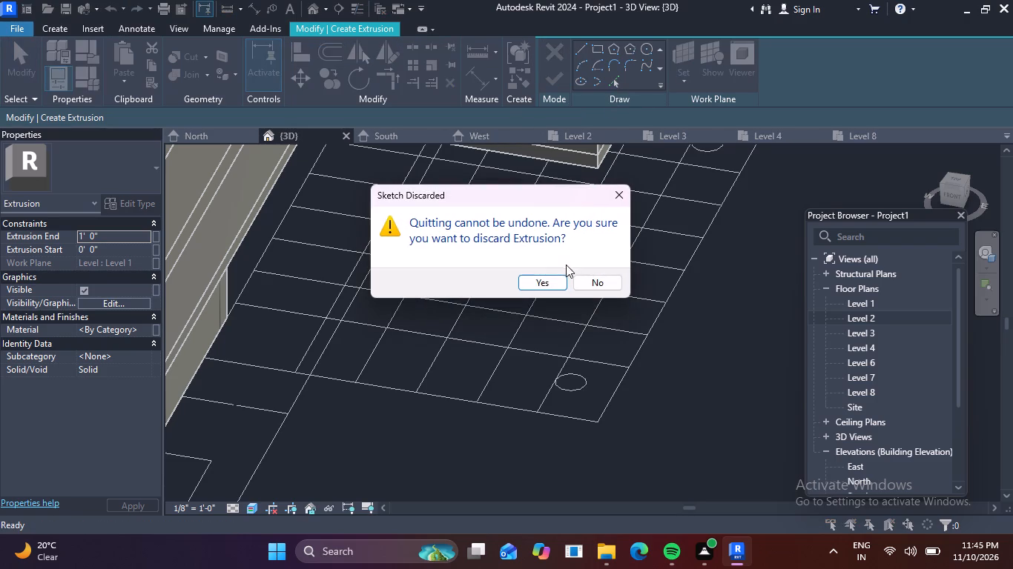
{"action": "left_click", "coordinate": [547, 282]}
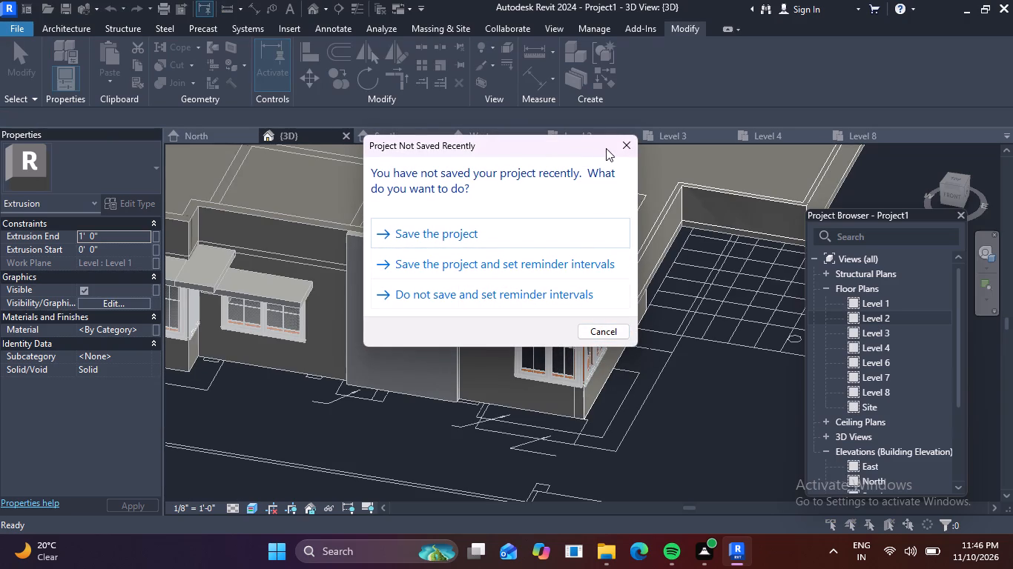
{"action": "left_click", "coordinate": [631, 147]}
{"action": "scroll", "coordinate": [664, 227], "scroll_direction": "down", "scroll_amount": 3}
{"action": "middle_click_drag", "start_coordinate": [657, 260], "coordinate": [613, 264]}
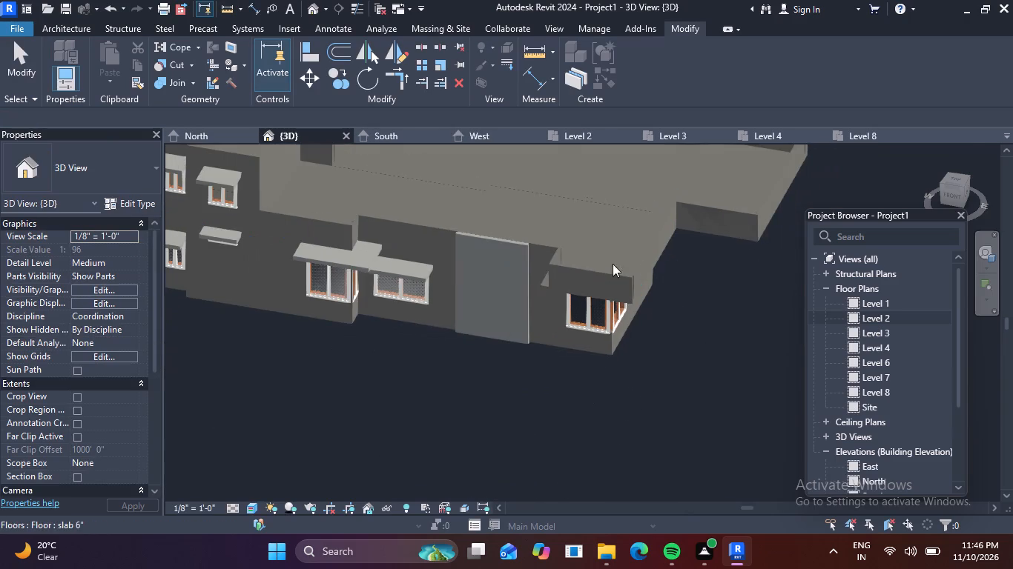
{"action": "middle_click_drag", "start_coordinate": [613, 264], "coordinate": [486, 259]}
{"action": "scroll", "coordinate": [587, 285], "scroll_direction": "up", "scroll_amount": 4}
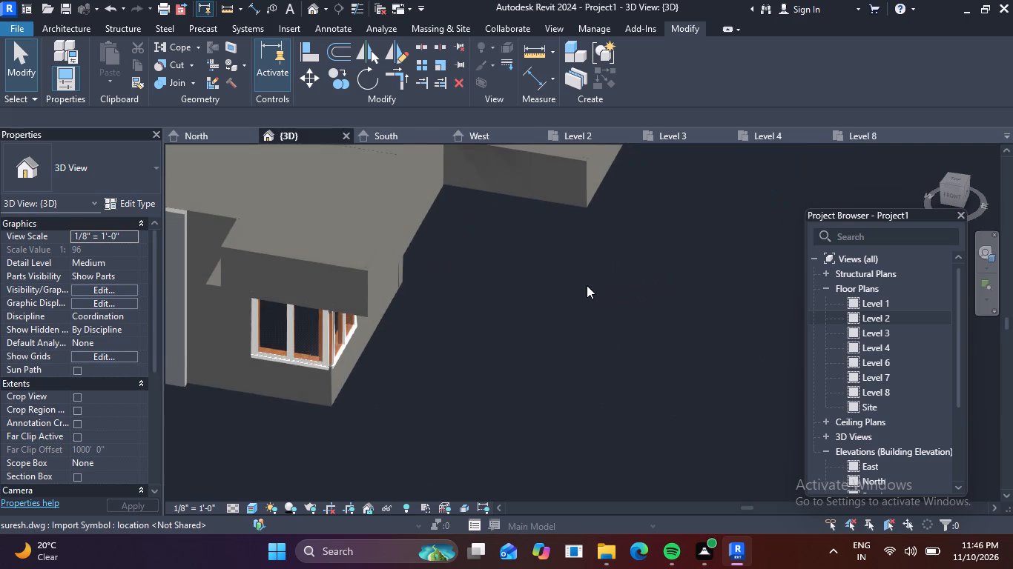
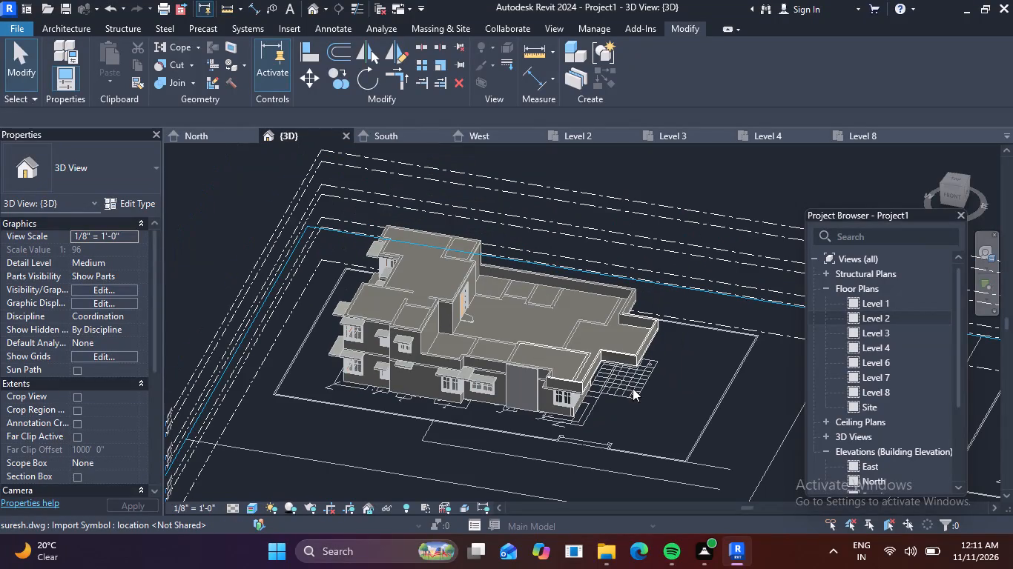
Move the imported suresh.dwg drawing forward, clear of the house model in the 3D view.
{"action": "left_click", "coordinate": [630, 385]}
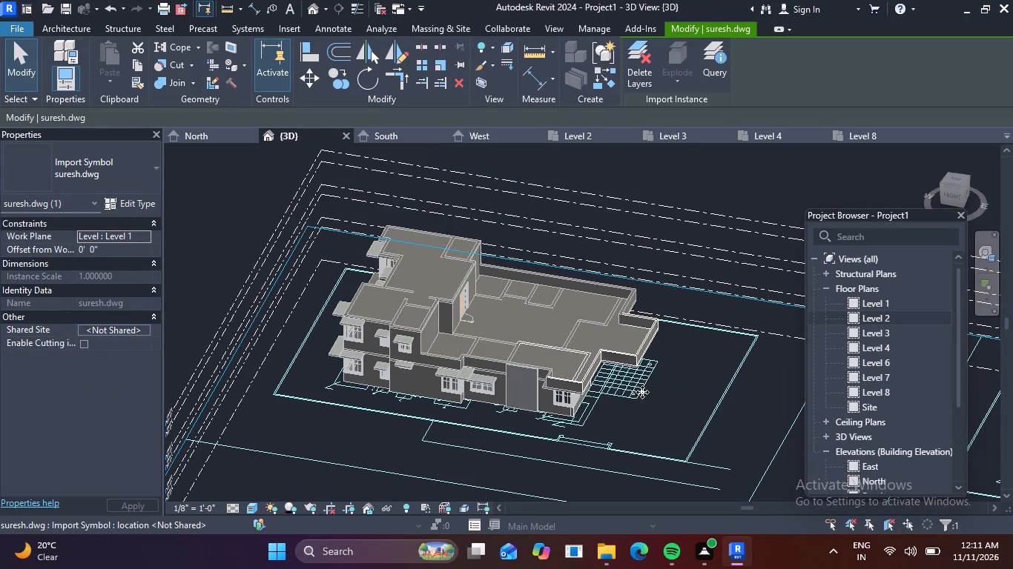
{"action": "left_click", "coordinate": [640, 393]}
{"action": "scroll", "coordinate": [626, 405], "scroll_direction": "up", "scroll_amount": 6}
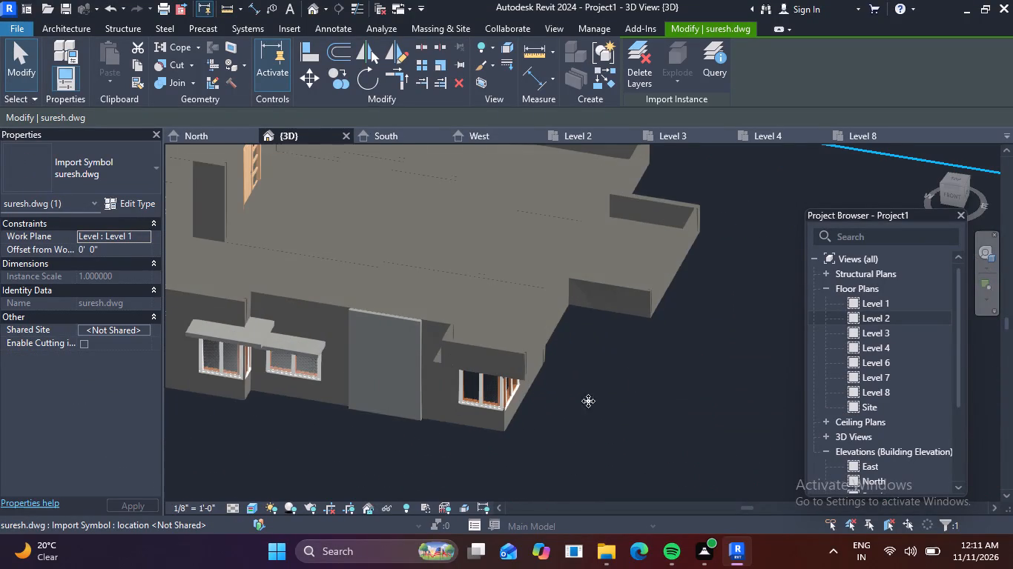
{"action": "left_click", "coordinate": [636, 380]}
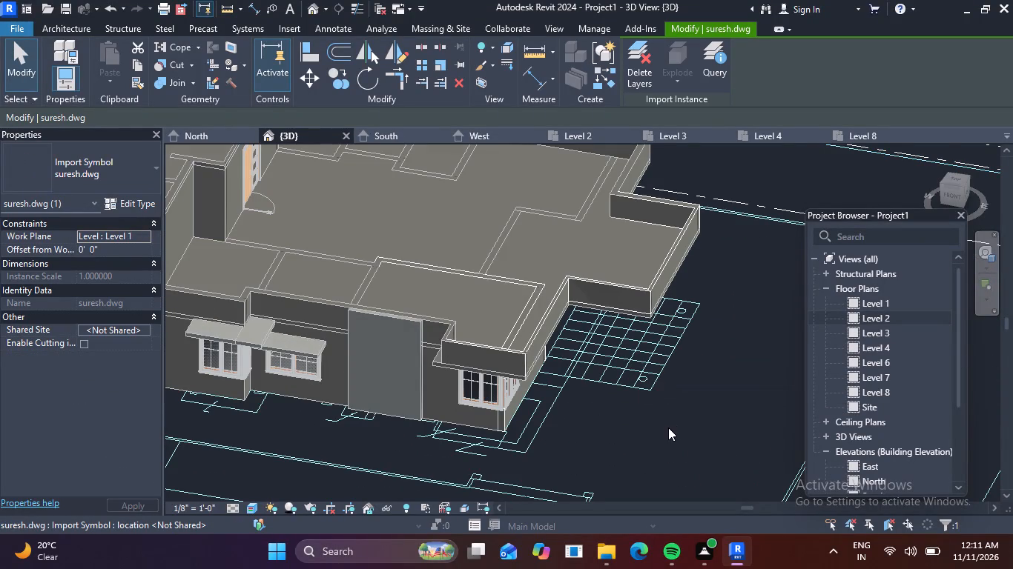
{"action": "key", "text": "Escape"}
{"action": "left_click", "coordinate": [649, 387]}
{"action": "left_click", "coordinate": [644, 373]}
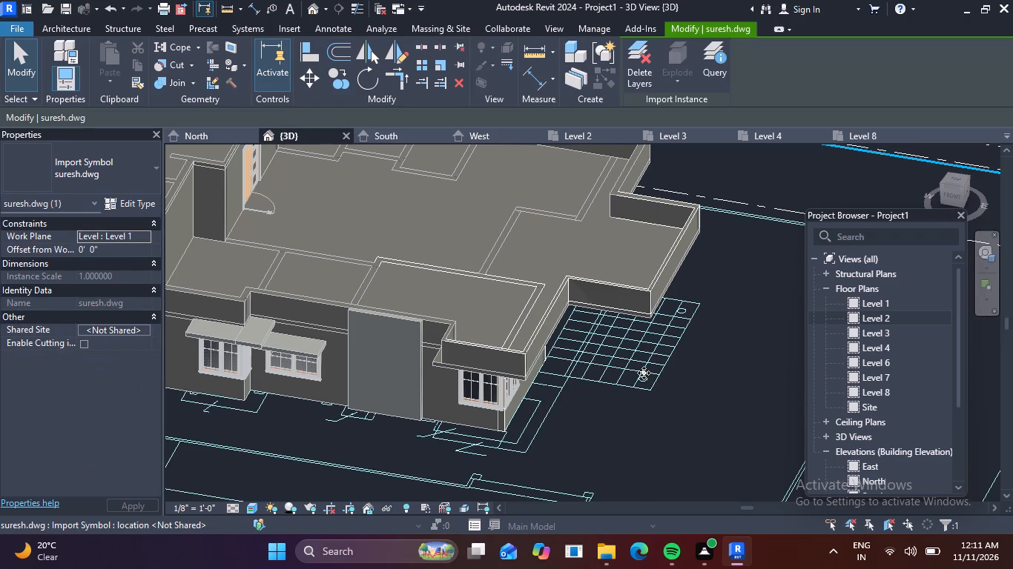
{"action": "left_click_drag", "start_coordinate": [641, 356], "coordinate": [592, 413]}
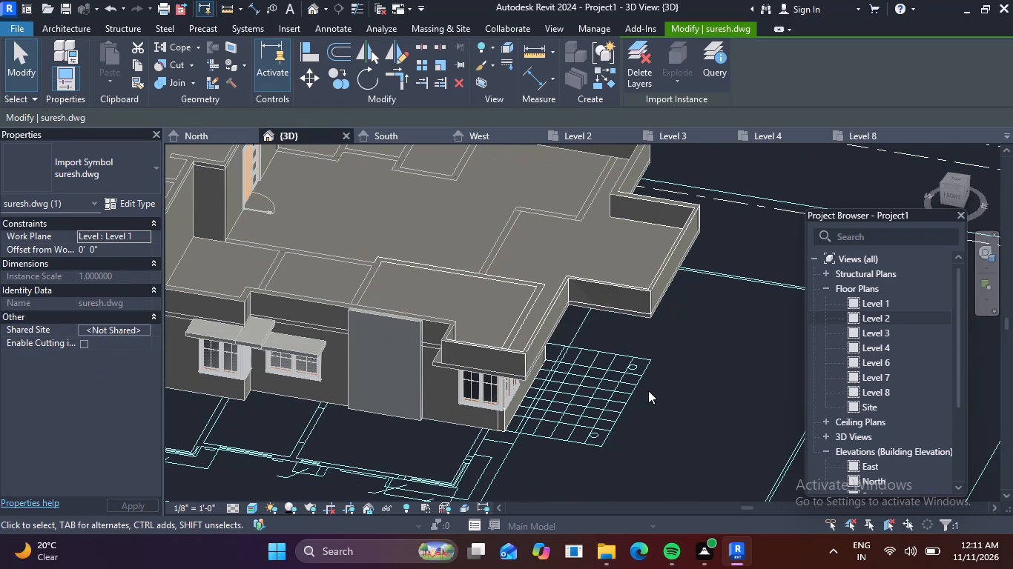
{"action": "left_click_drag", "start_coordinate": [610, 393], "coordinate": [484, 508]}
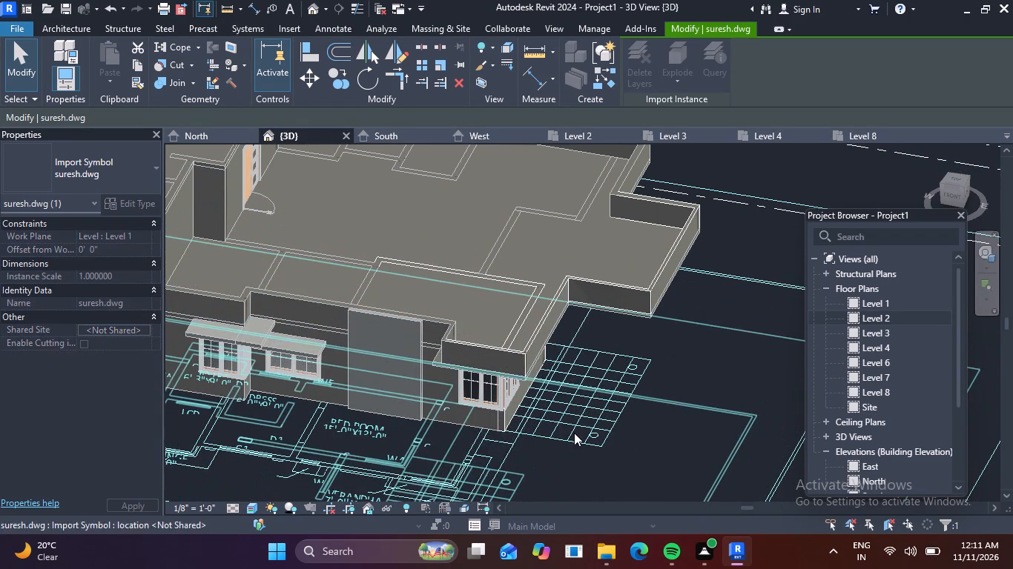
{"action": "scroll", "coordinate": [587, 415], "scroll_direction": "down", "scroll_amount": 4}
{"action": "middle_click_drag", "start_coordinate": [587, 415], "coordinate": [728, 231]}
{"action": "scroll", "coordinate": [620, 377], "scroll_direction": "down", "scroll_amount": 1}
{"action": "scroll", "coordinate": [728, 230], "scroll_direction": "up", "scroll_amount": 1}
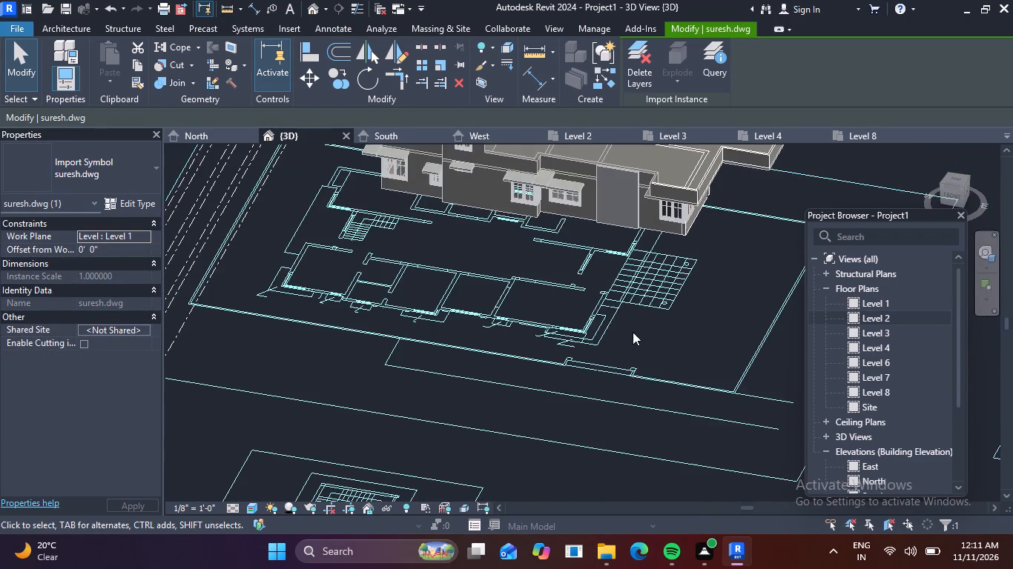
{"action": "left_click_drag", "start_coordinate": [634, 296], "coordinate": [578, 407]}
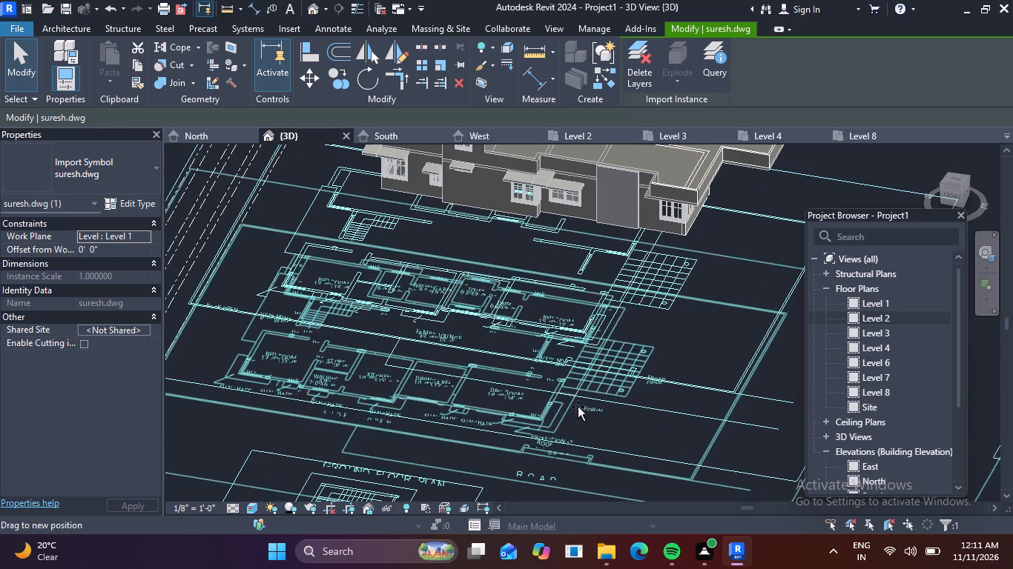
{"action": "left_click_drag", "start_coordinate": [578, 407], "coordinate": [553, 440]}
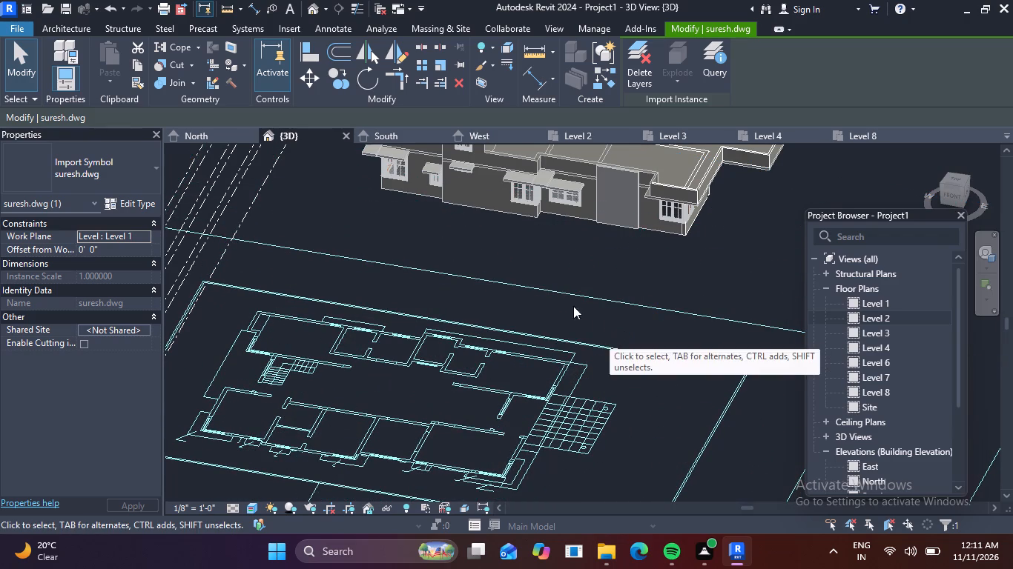
Delete the imported suresh.dwg drawing from the project.
{"action": "scroll", "coordinate": [536, 251], "scroll_direction": "down", "scroll_amount": 7}
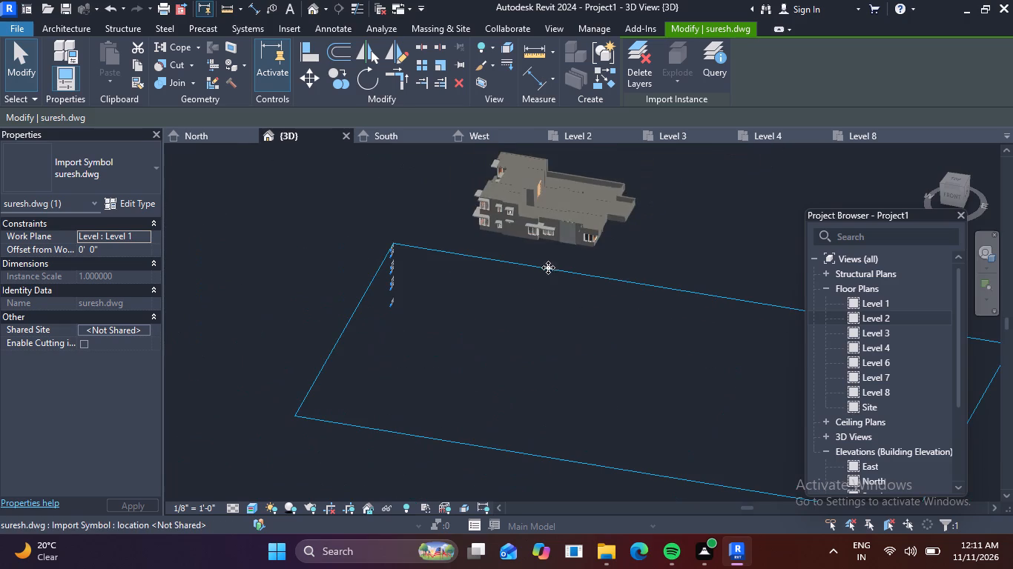
{"action": "left_click", "coordinate": [532, 324]}
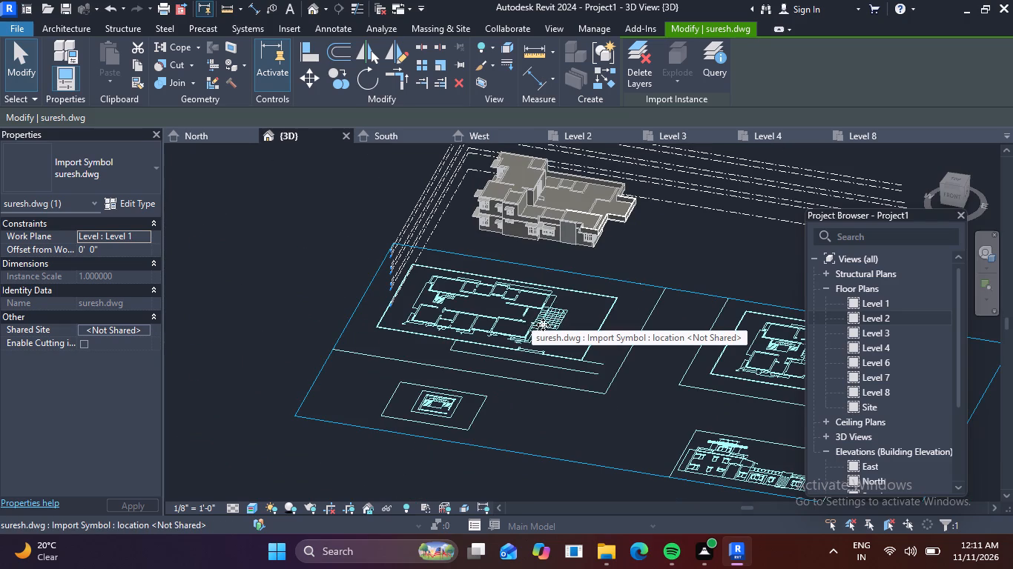
{"action": "key", "text": "Delete"}
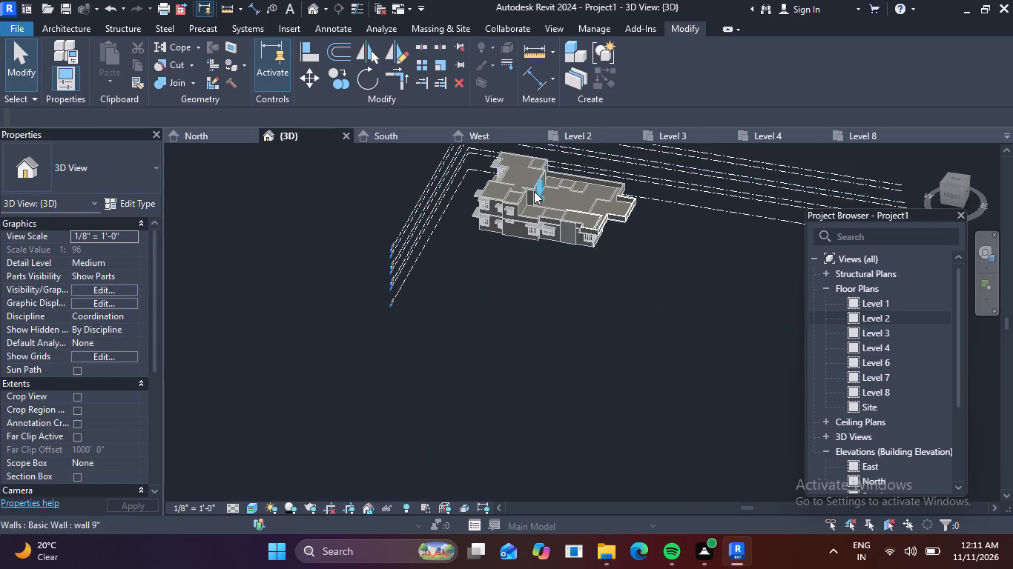
Examine the house model from a low front angle, including the front facade wall panel and the projecting corner roof.
{"action": "scroll", "coordinate": [533, 191], "scroll_direction": "up", "scroll_amount": 6}
{"action": "middle_click_drag", "start_coordinate": [608, 230], "coordinate": [567, 342]}
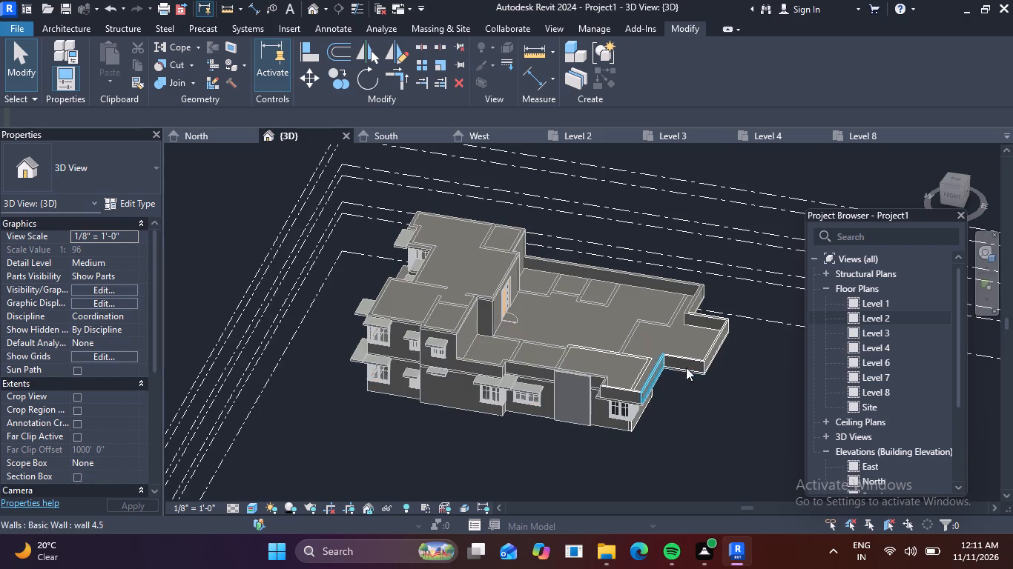
{"action": "middle_click_drag", "start_coordinate": [705, 376], "coordinate": [664, 356]}
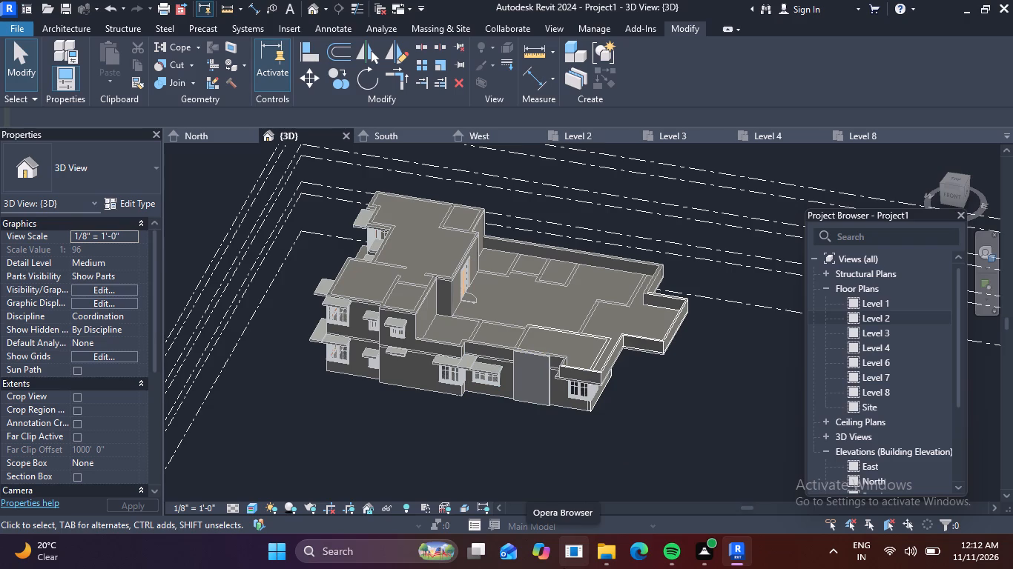
{"action": "left_click_drag", "start_coordinate": [604, 559], "coordinate": [601, 568]}
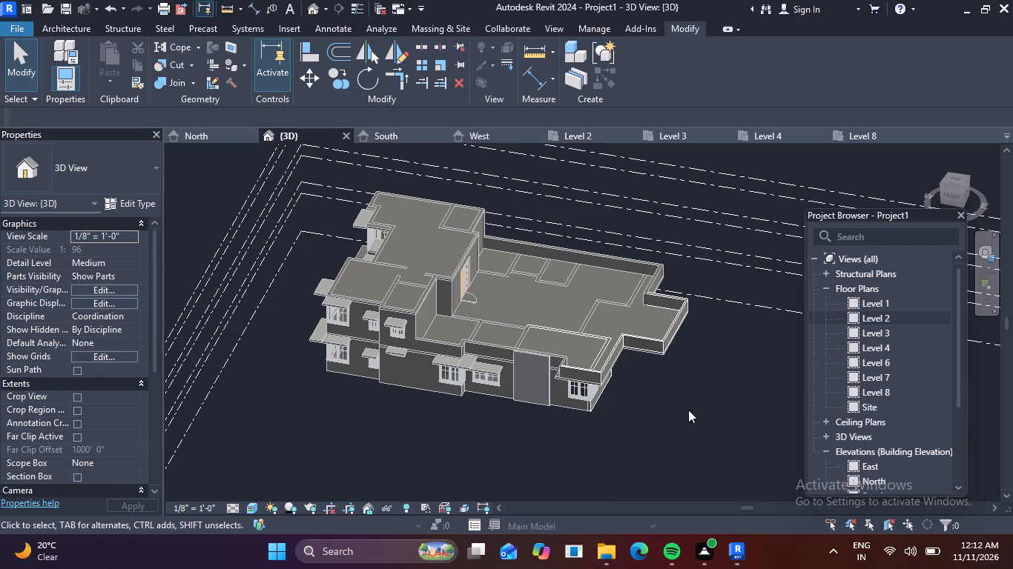
{"action": "middle_click_drag", "start_coordinate": [688, 410], "coordinate": [676, 374], "text": "shift"}
{"action": "middle_click_drag", "start_coordinate": [592, 485], "coordinate": [570, 376], "text": "shift"}
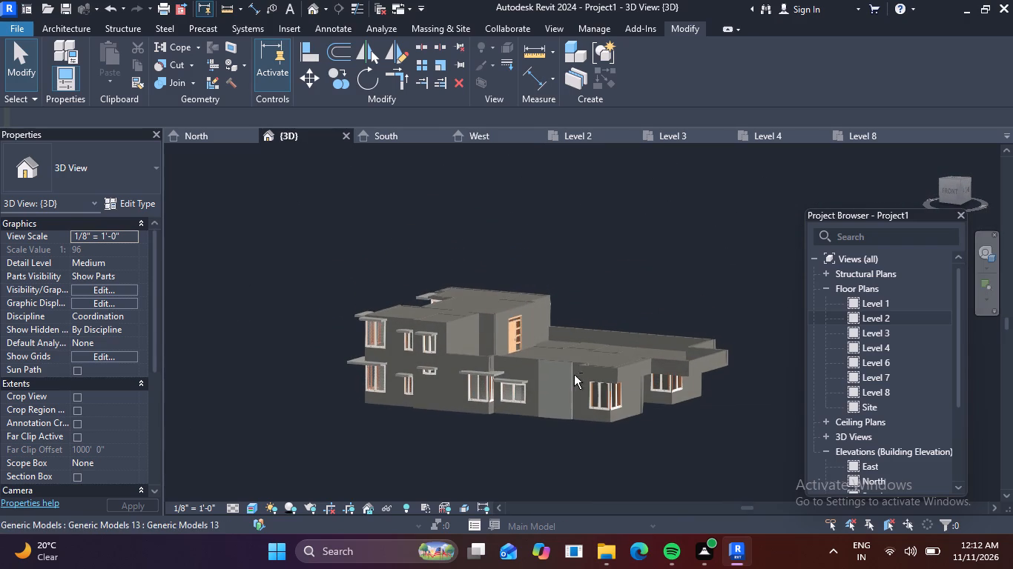
{"action": "middle_click_drag", "start_coordinate": [690, 359], "coordinate": [522, 404]}
{"action": "middle_click_drag", "start_coordinate": [727, 324], "coordinate": [759, 305]}
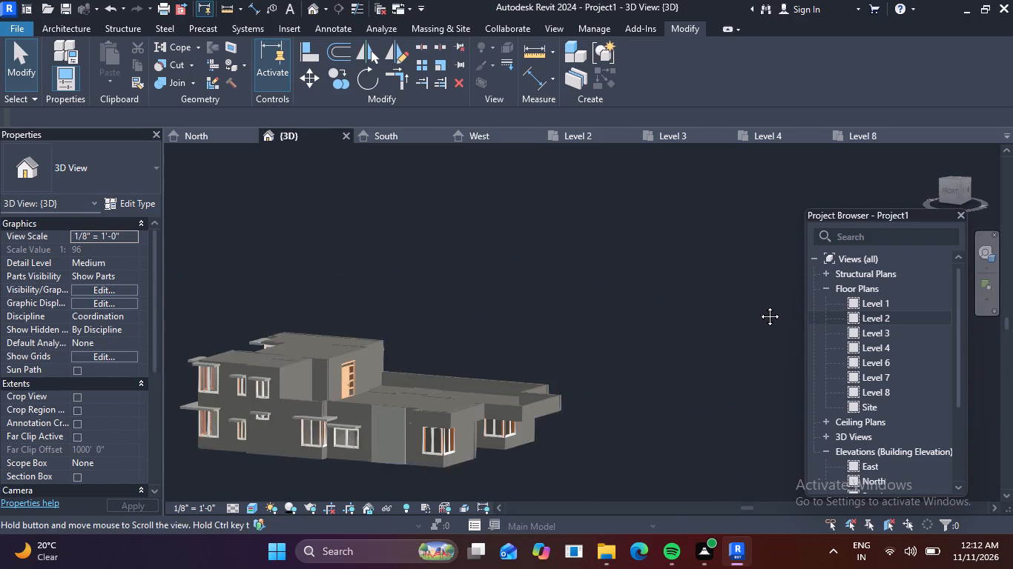
{"action": "middle_click_drag", "start_coordinate": [759, 305], "coordinate": [880, 261]}
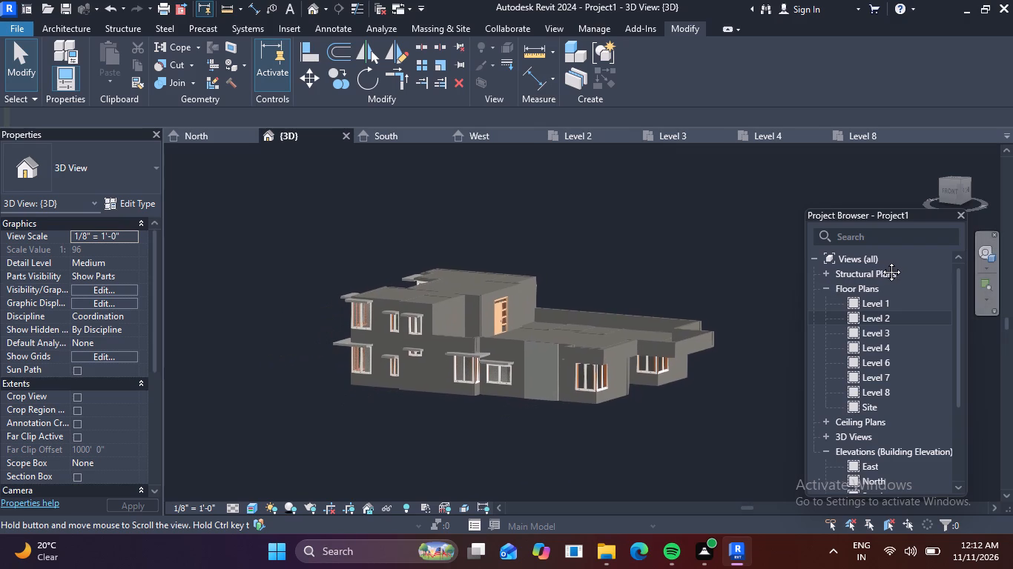
{"action": "middle_click_drag", "start_coordinate": [880, 261], "coordinate": [876, 262]}
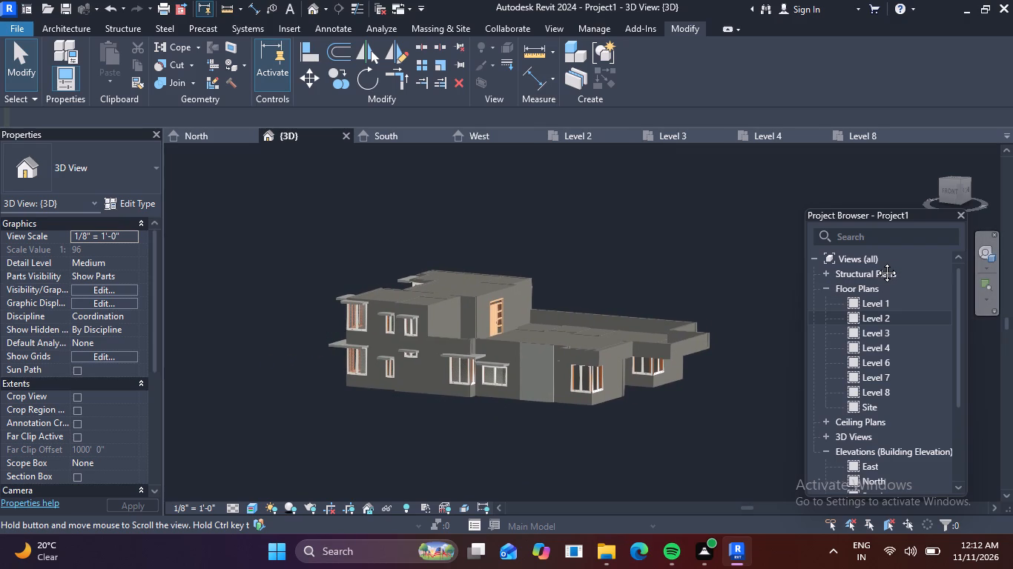
{"action": "middle_click_drag", "start_coordinate": [876, 262], "coordinate": [851, 264]}
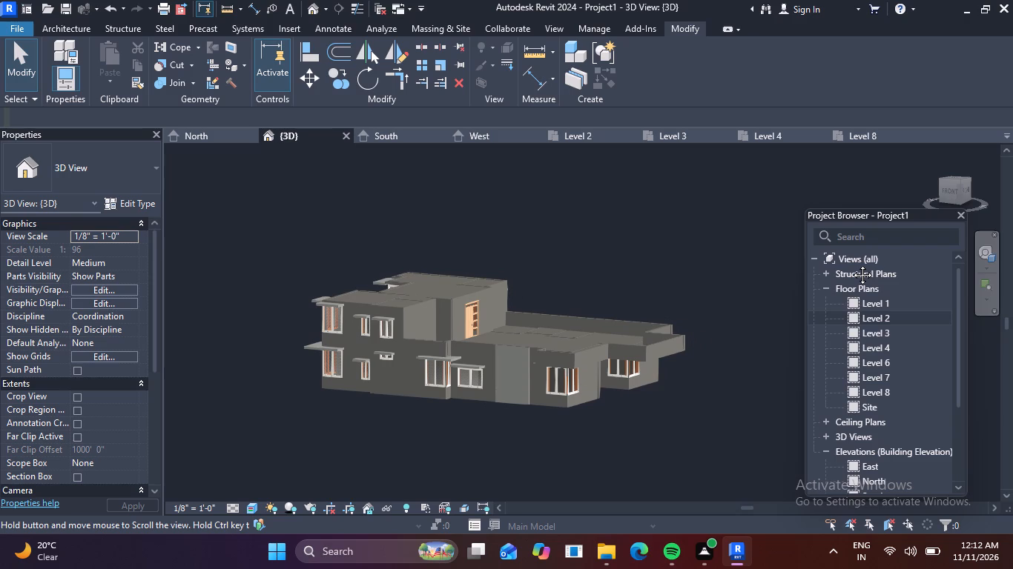
{"action": "middle_click_drag", "start_coordinate": [851, 264], "coordinate": [851, 264]}
{"action": "middle_click", "coordinate": [851, 264]}
{"action": "scroll", "coordinate": [528, 321], "scroll_direction": "up", "scroll_amount": 2}
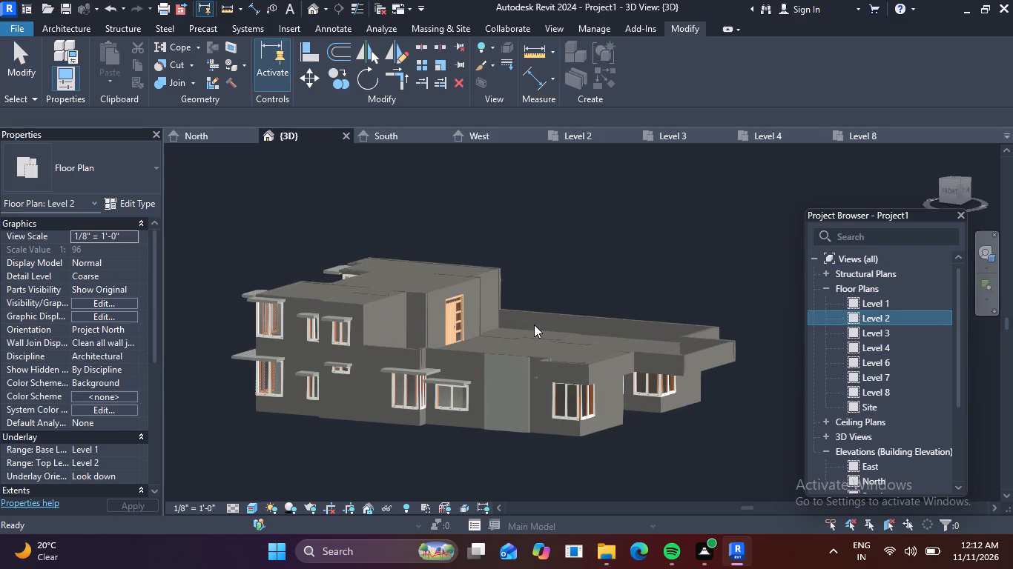
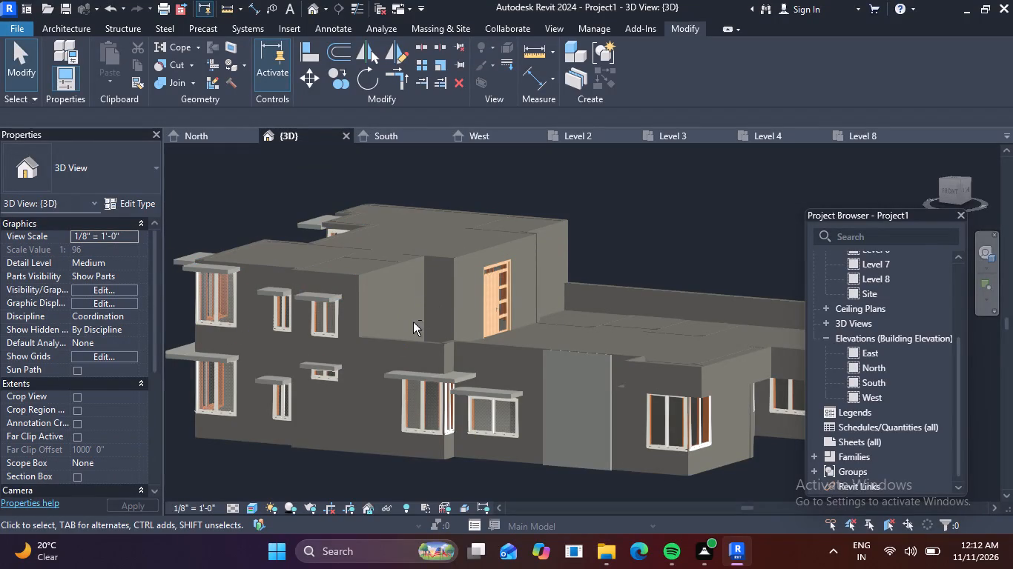
Examine the house in 3D and its levels and roofline in the North elevation.
{"action": "middle_click_drag", "start_coordinate": [413, 322], "coordinate": [416, 347], "text": "shift"}
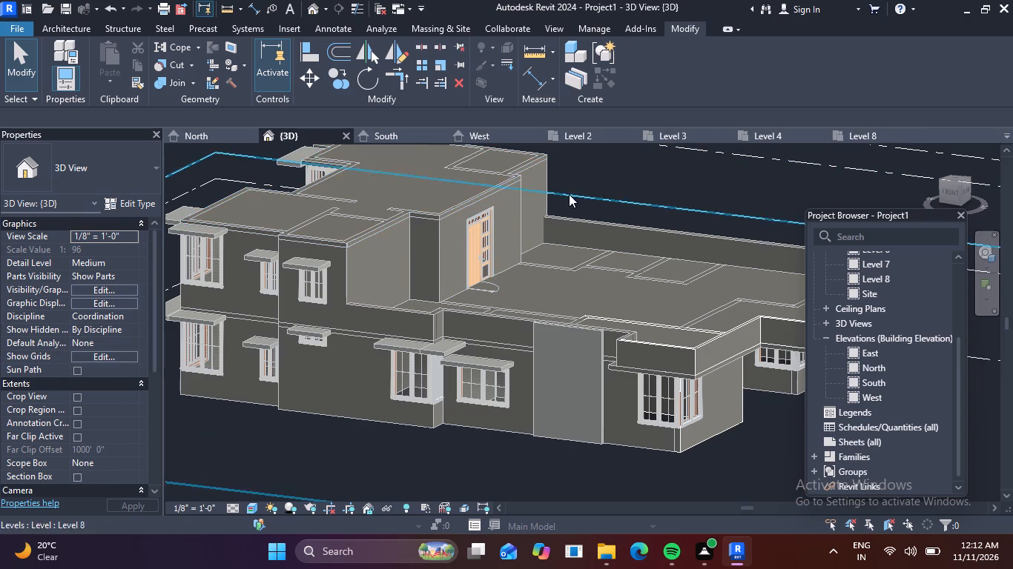
{"action": "scroll", "coordinate": [569, 204], "scroll_direction": "down", "scroll_amount": 1}
{"action": "middle_click_drag", "start_coordinate": [573, 241], "coordinate": [589, 277]}
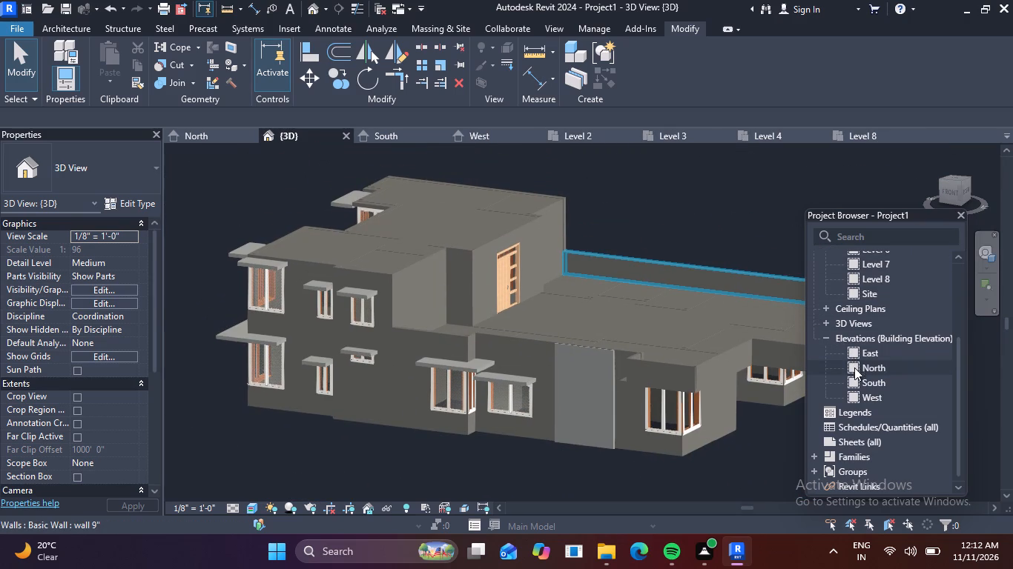
{"action": "left_click", "coordinate": [854, 367]}
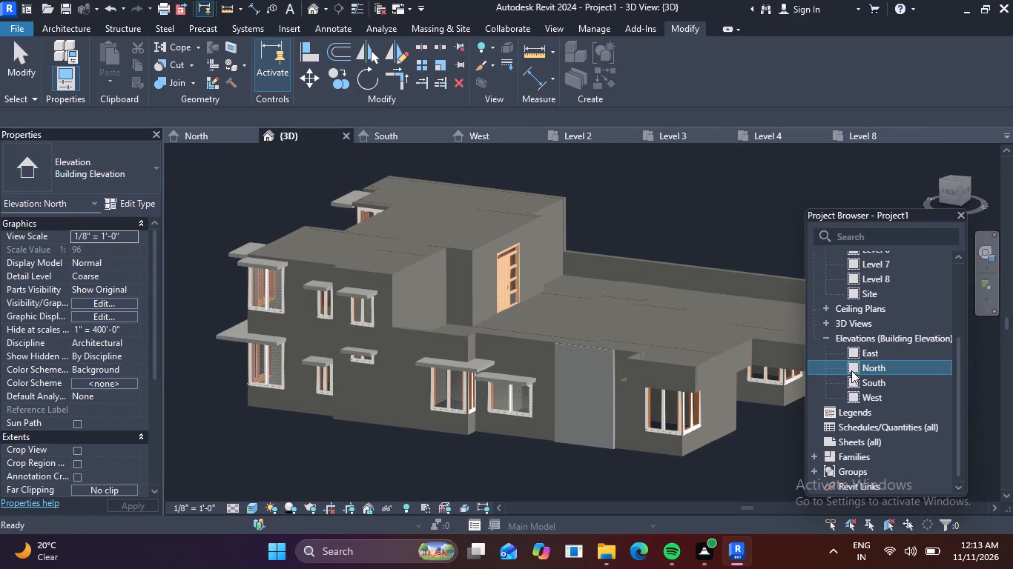
{"action": "triple_click", "coordinate": [851, 370]}
{"action": "scroll", "coordinate": [635, 278], "scroll_direction": "down", "scroll_amount": 1}
{"action": "middle_click_drag", "start_coordinate": [616, 305], "coordinate": [440, 349]}
{"action": "middle_click_drag", "start_coordinate": [592, 300], "coordinate": [335, 344]}
{"action": "scroll", "coordinate": [597, 299], "scroll_direction": "up", "scroll_amount": 5}
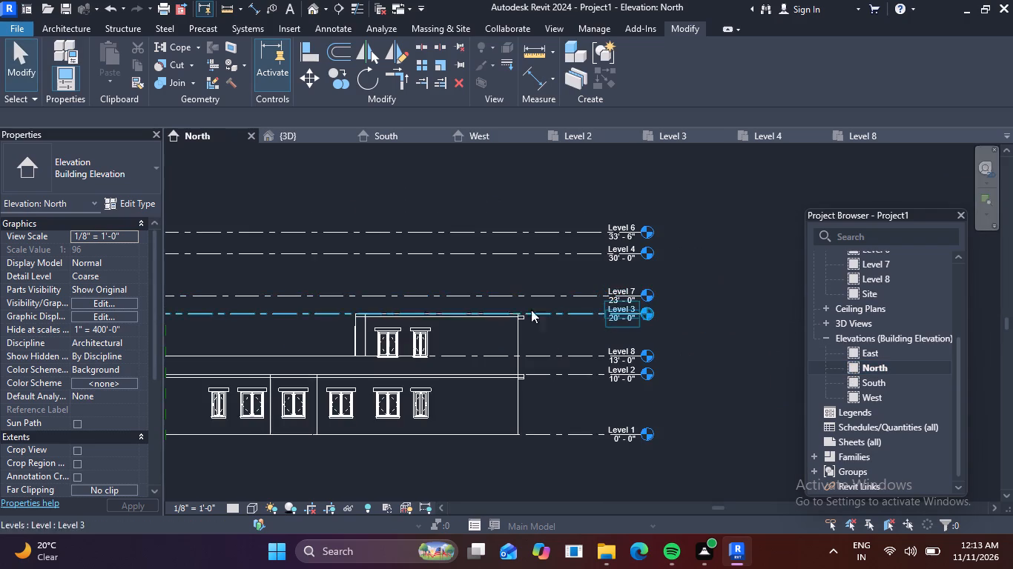
{"action": "scroll", "coordinate": [521, 310], "scroll_direction": "up", "scroll_amount": 4}
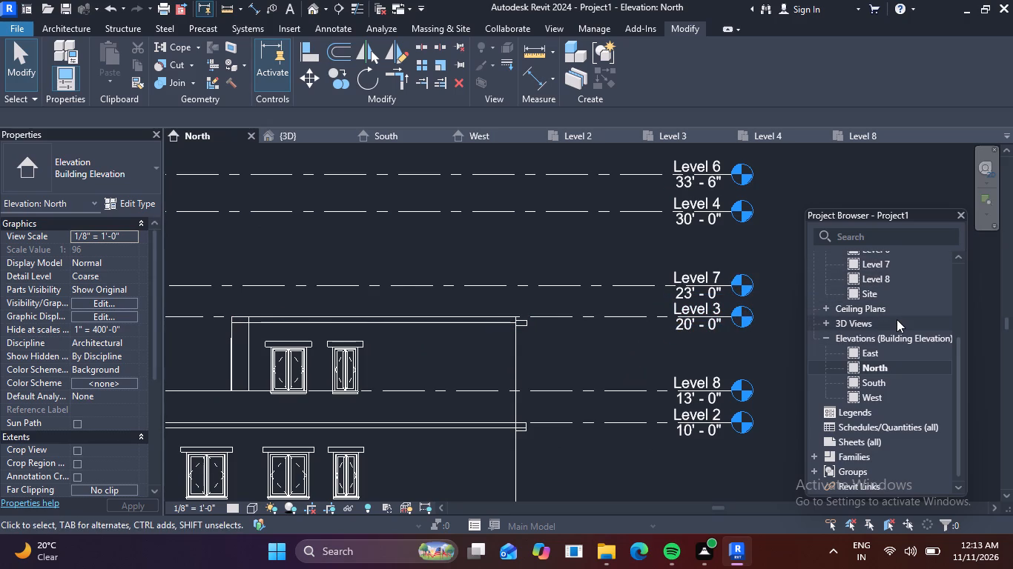
Open the Level 3 floor plan and frame the upper roof slab outline.
{"action": "scroll", "coordinate": [897, 319], "scroll_direction": "up", "scroll_amount": 3}
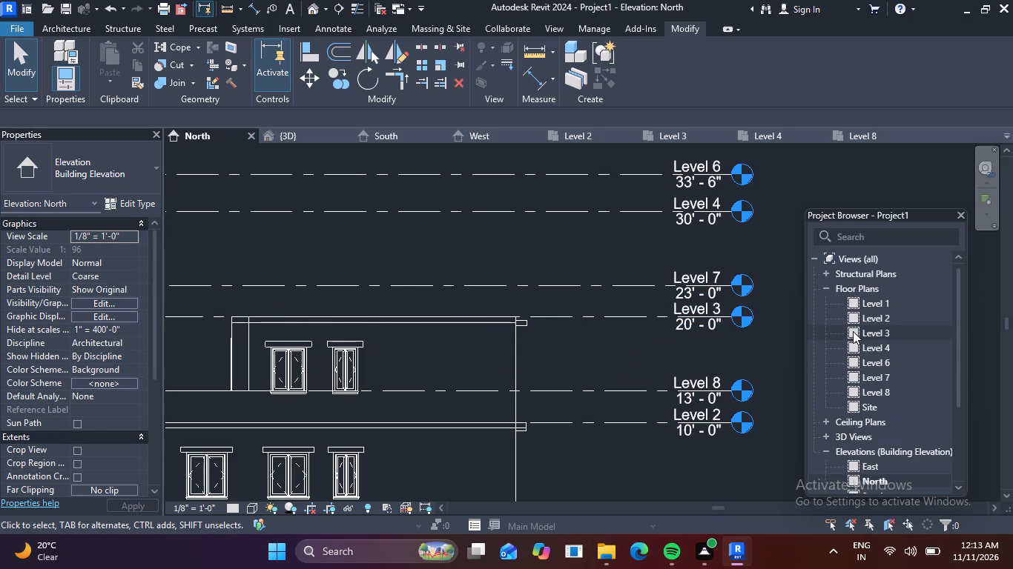
{"action": "double_click", "coordinate": [853, 331]}
{"action": "scroll", "coordinate": [406, 264], "scroll_direction": "up", "scroll_amount": 6}
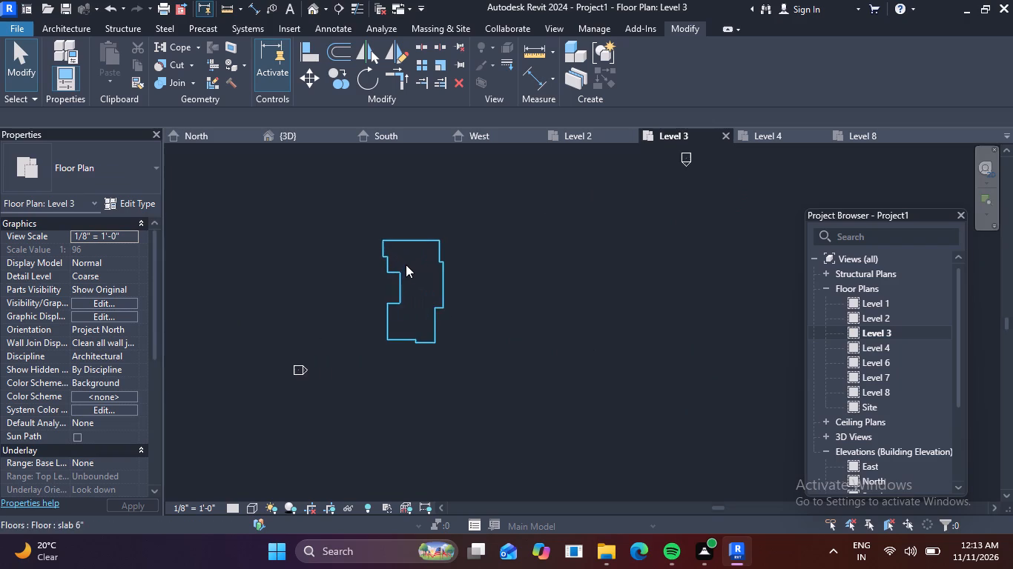
{"action": "scroll", "coordinate": [406, 264], "scroll_direction": "up", "scroll_amount": 6}
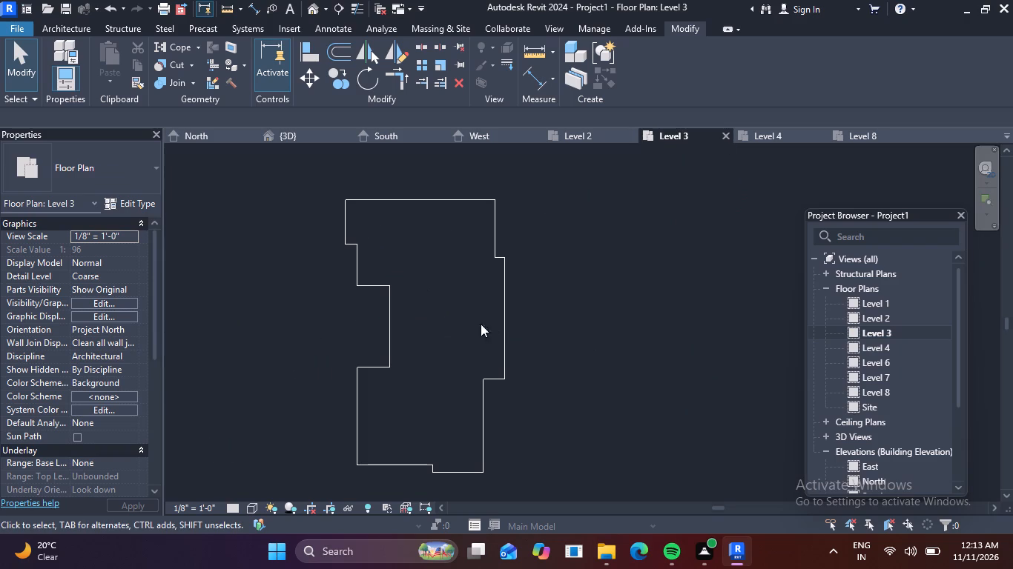
{"action": "scroll", "coordinate": [512, 316], "scroll_direction": "down", "scroll_amount": 3}
{"action": "scroll", "coordinate": [508, 326], "scroll_direction": "up", "scroll_amount": 3}
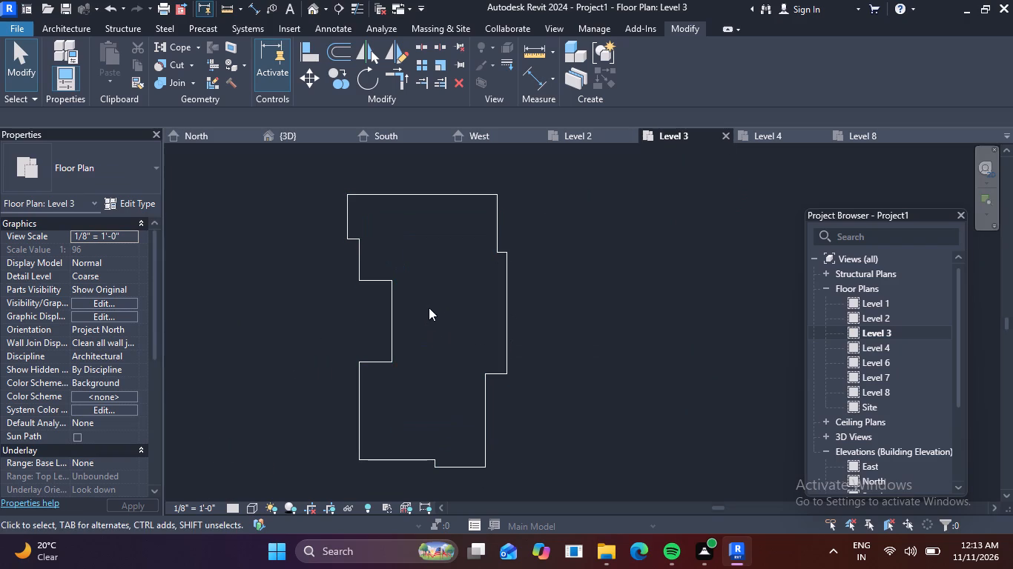
{"action": "middle_click_drag", "start_coordinate": [429, 307], "coordinate": [443, 319]}
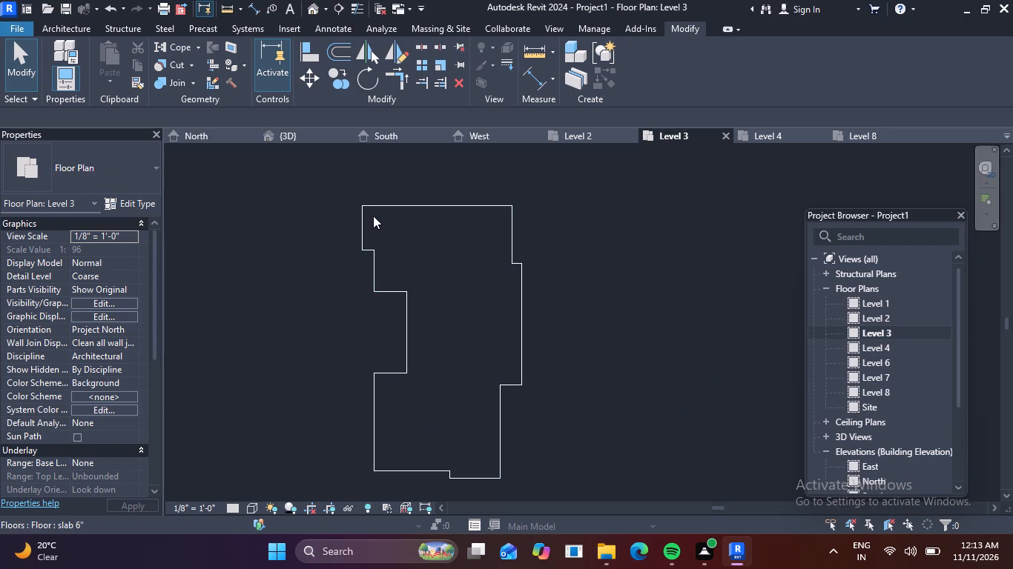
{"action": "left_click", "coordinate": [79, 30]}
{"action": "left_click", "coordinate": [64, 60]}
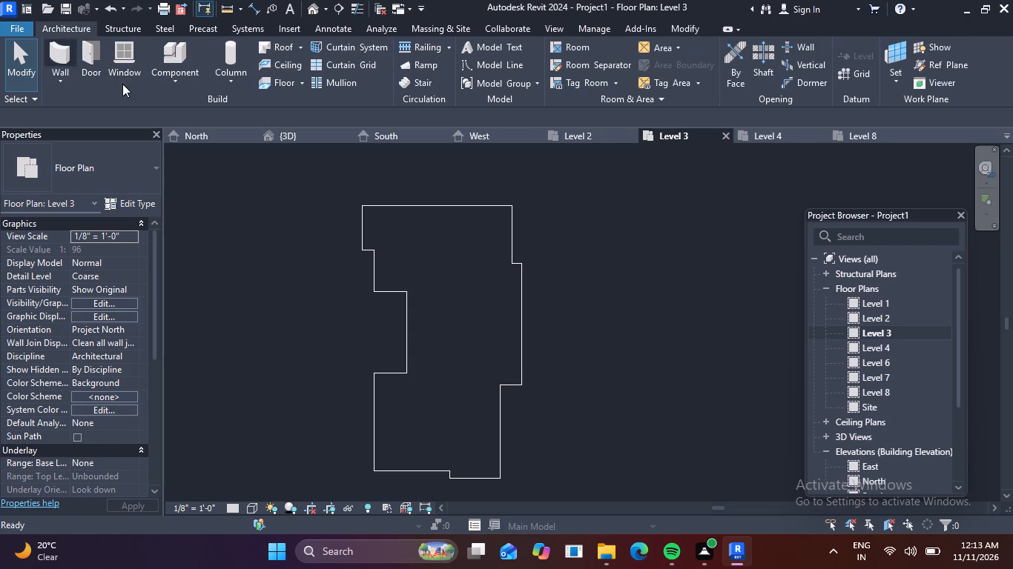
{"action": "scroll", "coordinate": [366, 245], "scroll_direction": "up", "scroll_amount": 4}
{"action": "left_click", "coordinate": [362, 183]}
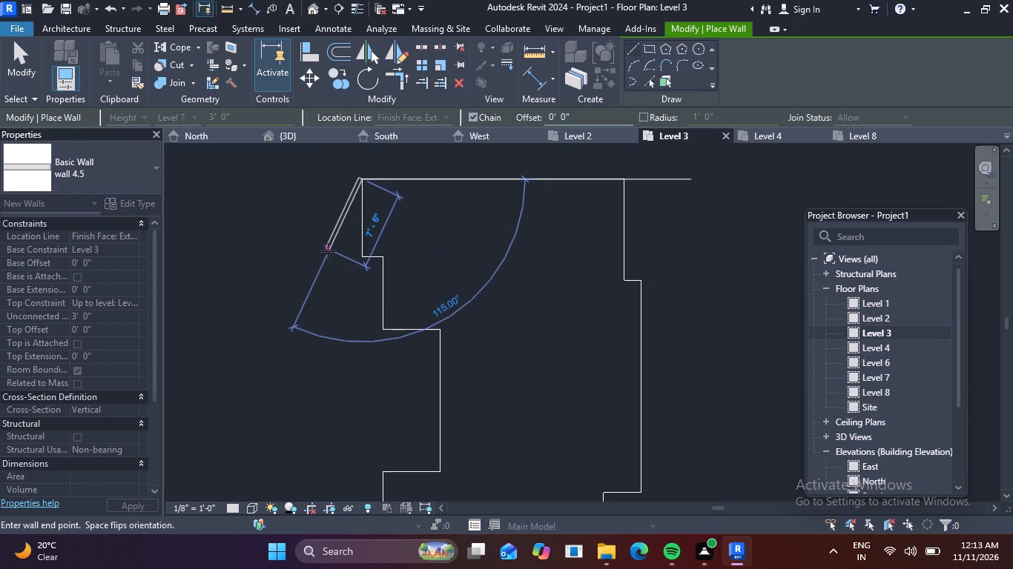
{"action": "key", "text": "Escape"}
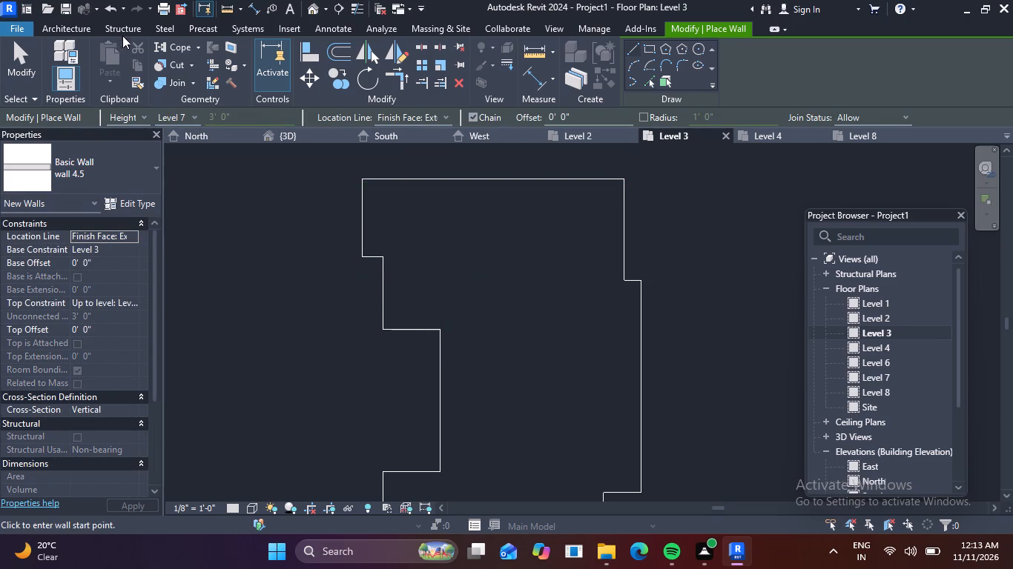
Draw wall 4.5 parapets from Level 3 up to Level 7 along the slab's north edge and stepped east edge, through the 3'-7 1/2" inward jog.
{"action": "left_click", "coordinate": [62, 27]}
{"action": "left_click", "coordinate": [65, 54]}
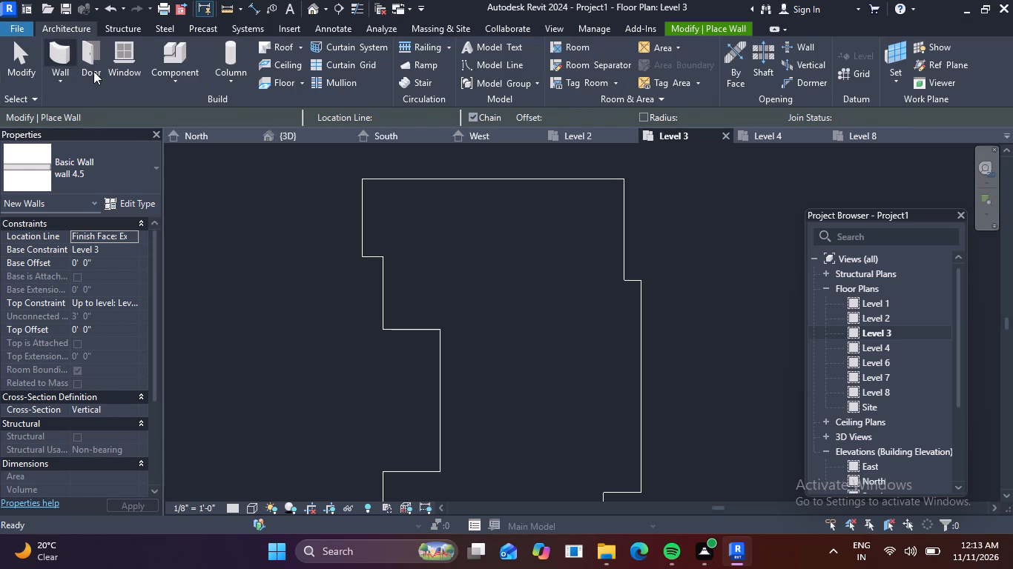
{"action": "left_click", "coordinate": [361, 179]}
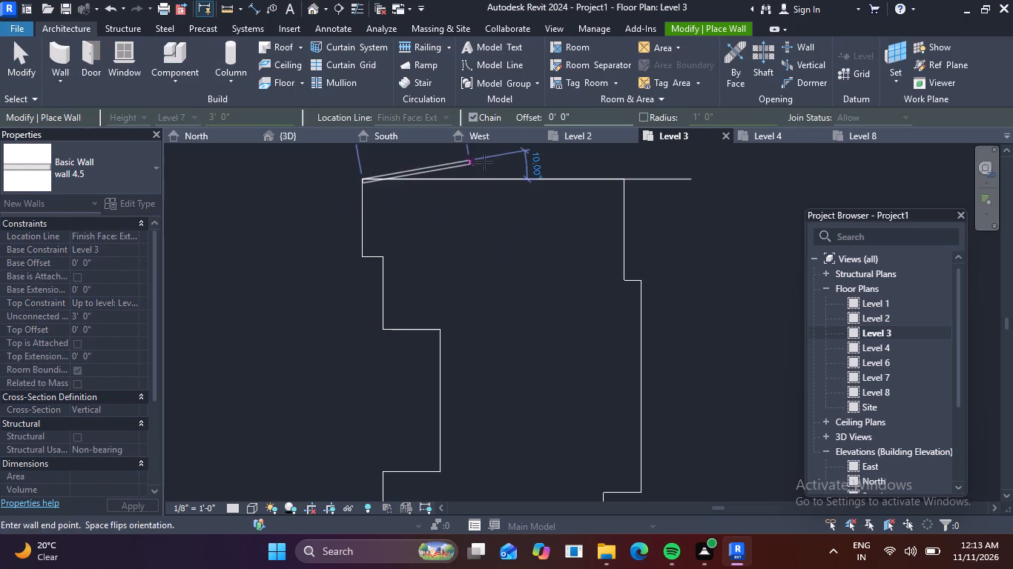
{"action": "left_click", "coordinate": [623, 180]}
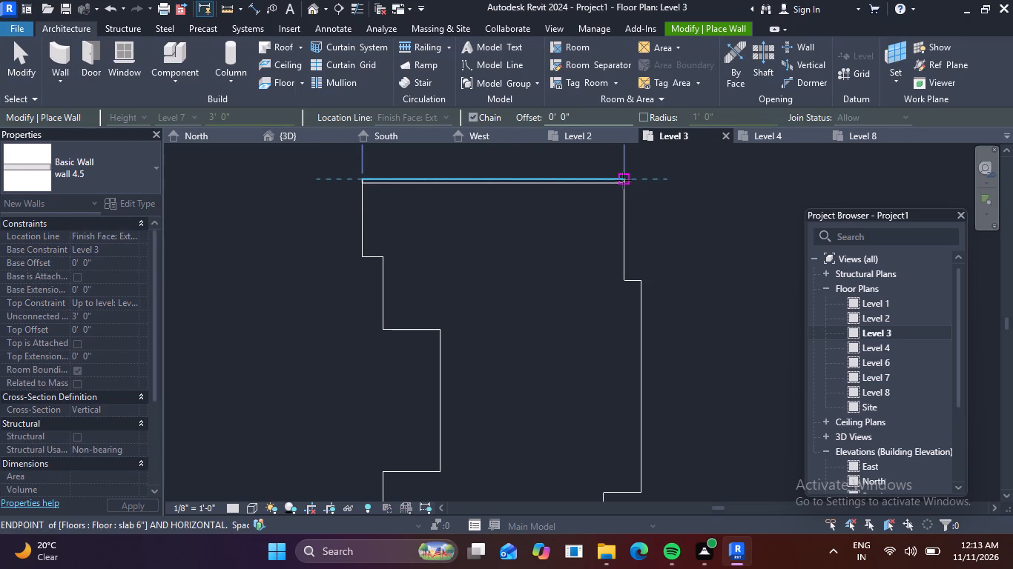
{"action": "left_click", "coordinate": [626, 284]}
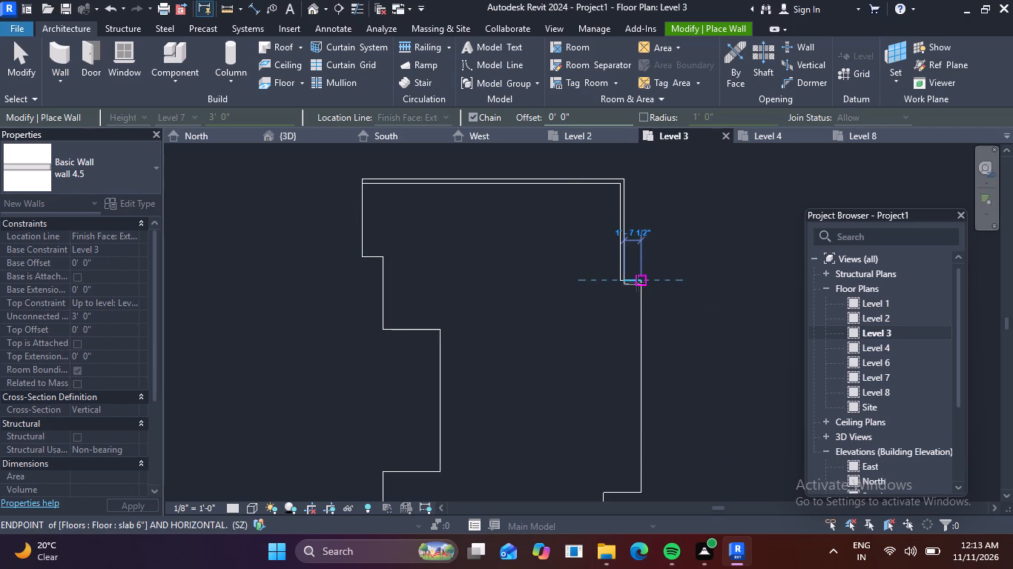
{"action": "left_click", "coordinate": [637, 283]}
{"action": "middle_click_drag", "start_coordinate": [630, 432], "coordinate": [610, 366]}
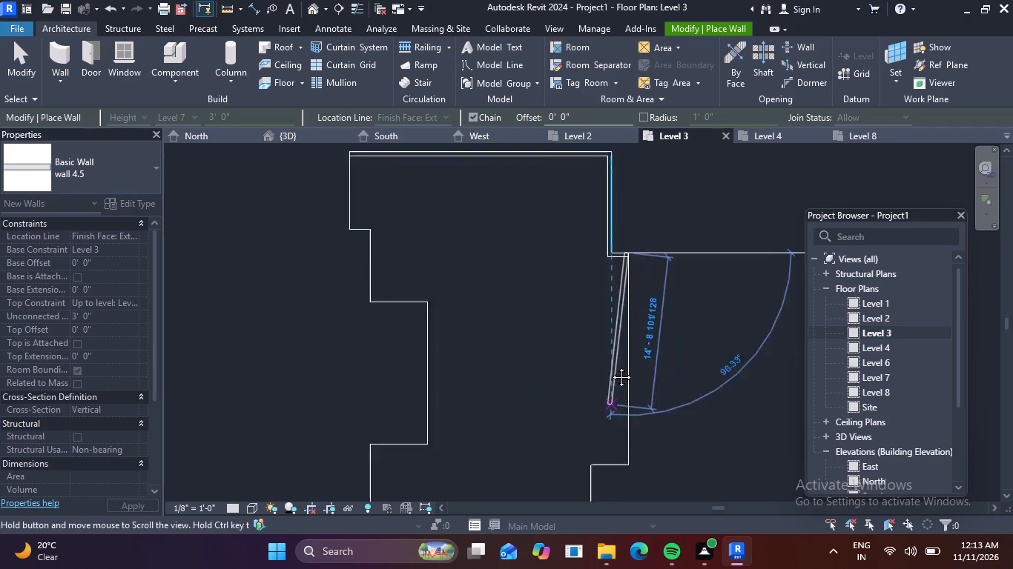
{"action": "middle_click_drag", "start_coordinate": [610, 366], "coordinate": [600, 217]}
{"action": "scroll", "coordinate": [613, 286], "scroll_direction": "up", "scroll_amount": 3}
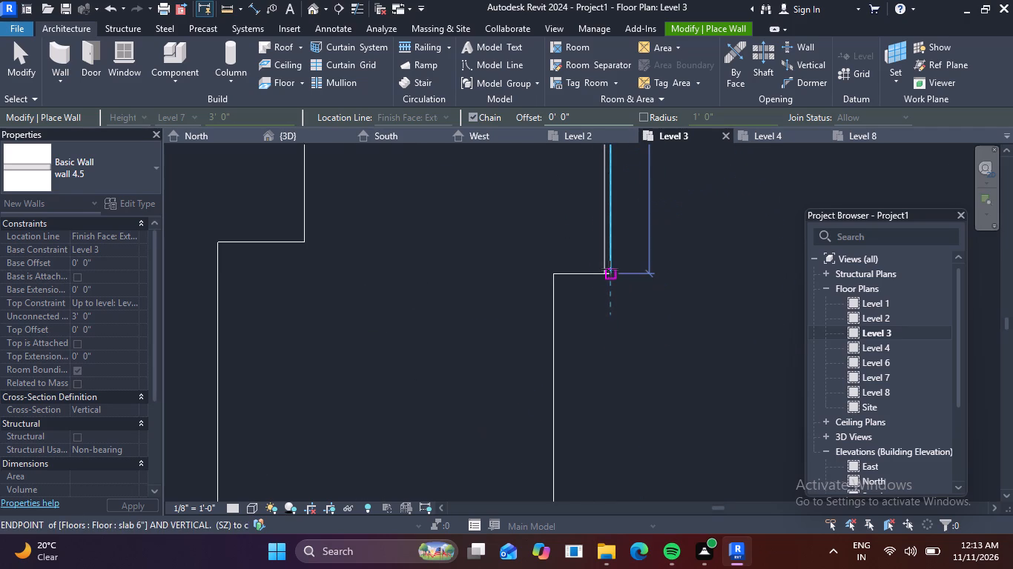
{"action": "left_click", "coordinate": [608, 273]}
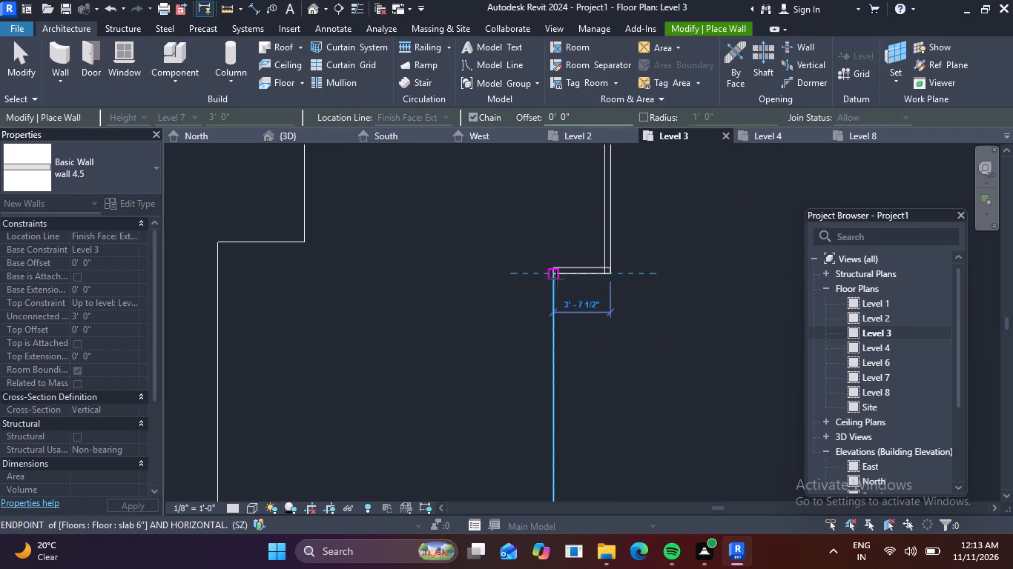
{"action": "left_click", "coordinate": [551, 279]}
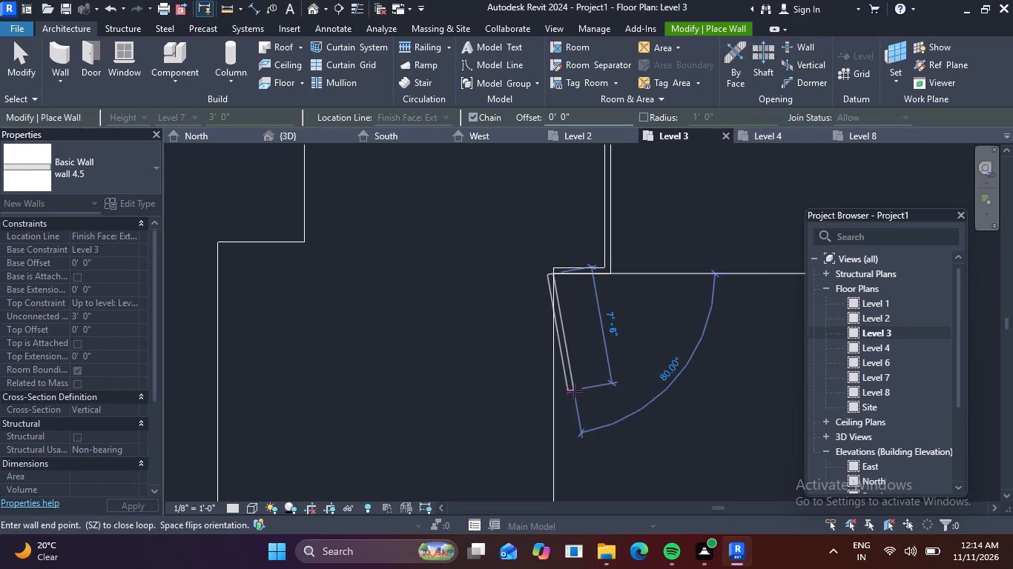
Continue the parapet chain down the slab's lower east edge and along the stepped south edge, including the 12'-9" run to the southwest corner.
{"action": "middle_click_drag", "start_coordinate": [573, 391], "coordinate": [501, 256]}
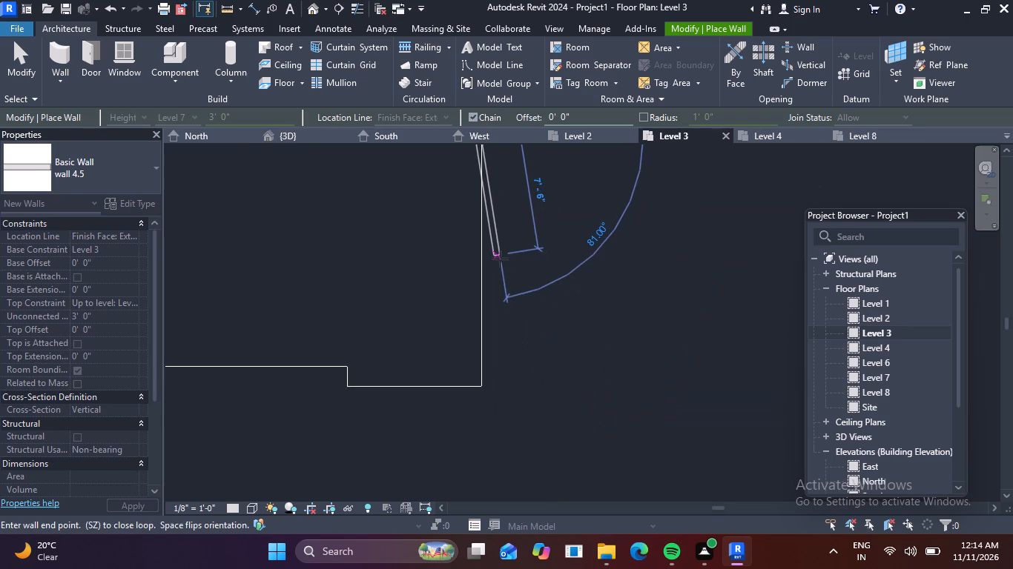
{"action": "left_click", "coordinate": [484, 385]}
{"action": "left_click", "coordinate": [346, 390]}
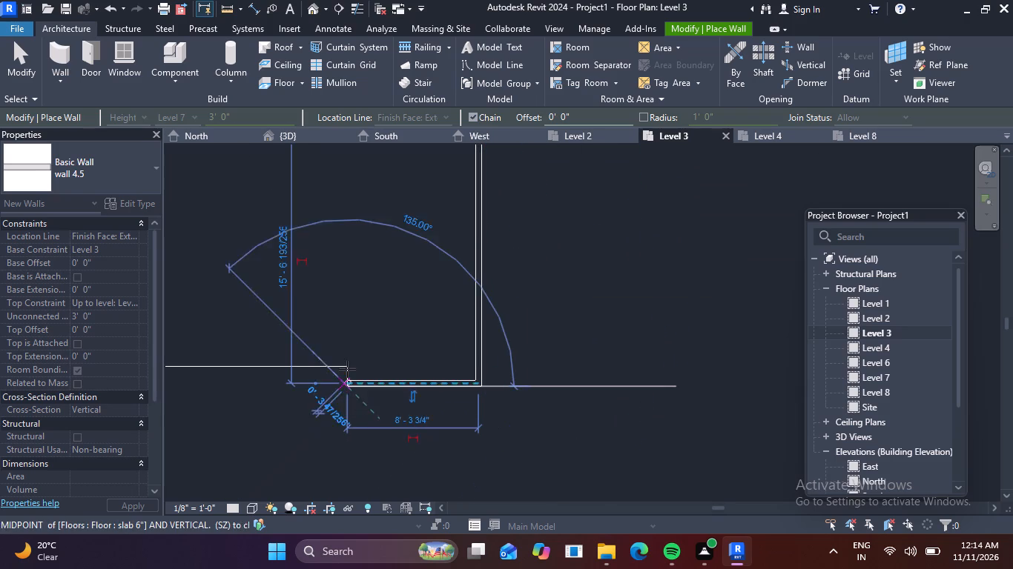
{"action": "left_click", "coordinate": [347, 368]}
{"action": "middle_click_drag", "start_coordinate": [237, 366], "coordinate": [692, 347]}
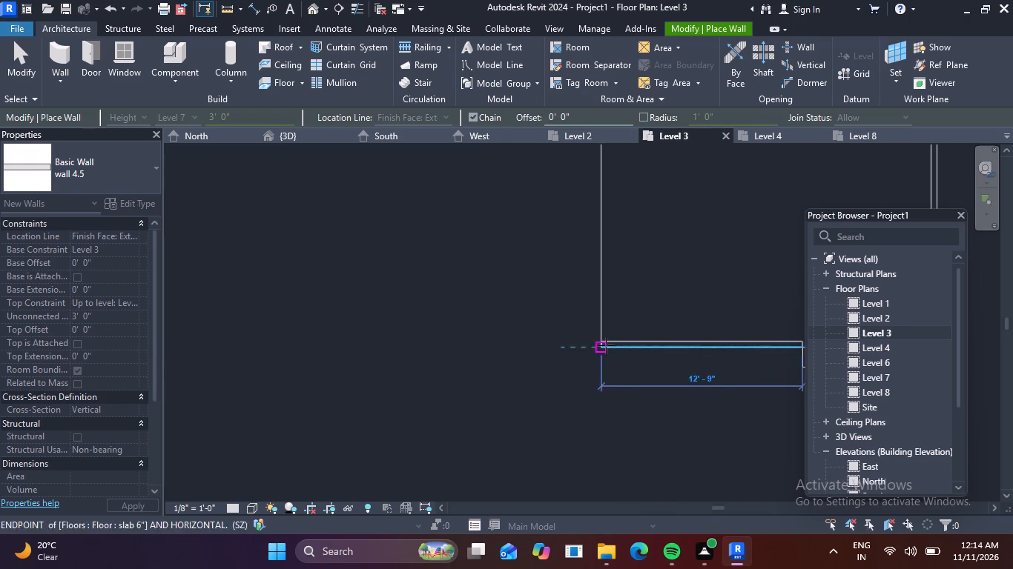
{"action": "left_click", "coordinate": [601, 343]}
Complete the parapet chain up the slab's stepped west edge, around the recess, to the northwest starting corner, and end wall placement.
{"action": "middle_click_drag", "start_coordinate": [587, 202], "coordinate": [573, 253]}
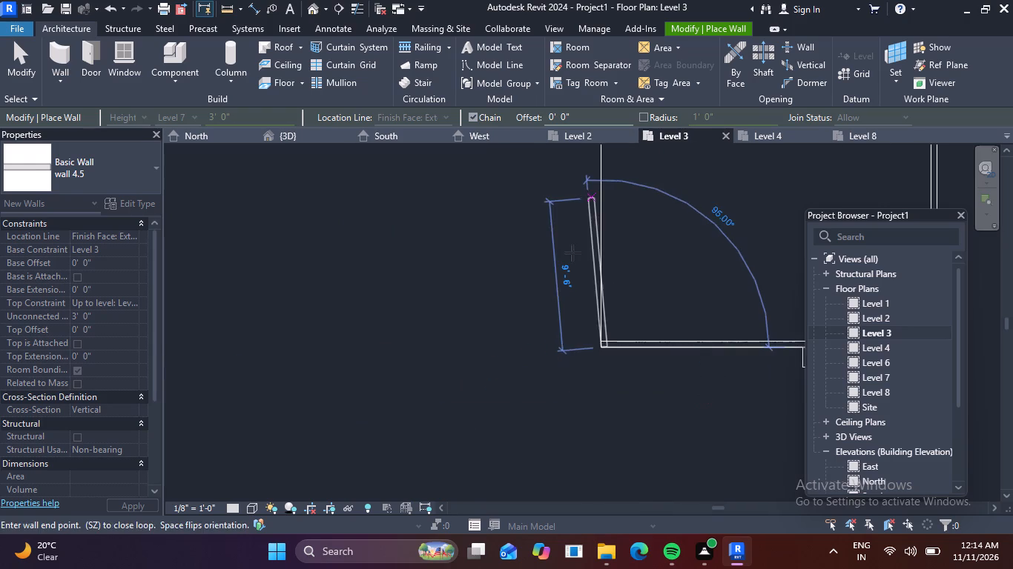
{"action": "middle_click_drag", "start_coordinate": [573, 253], "coordinate": [466, 526]}
{"action": "left_click", "coordinate": [484, 411]}
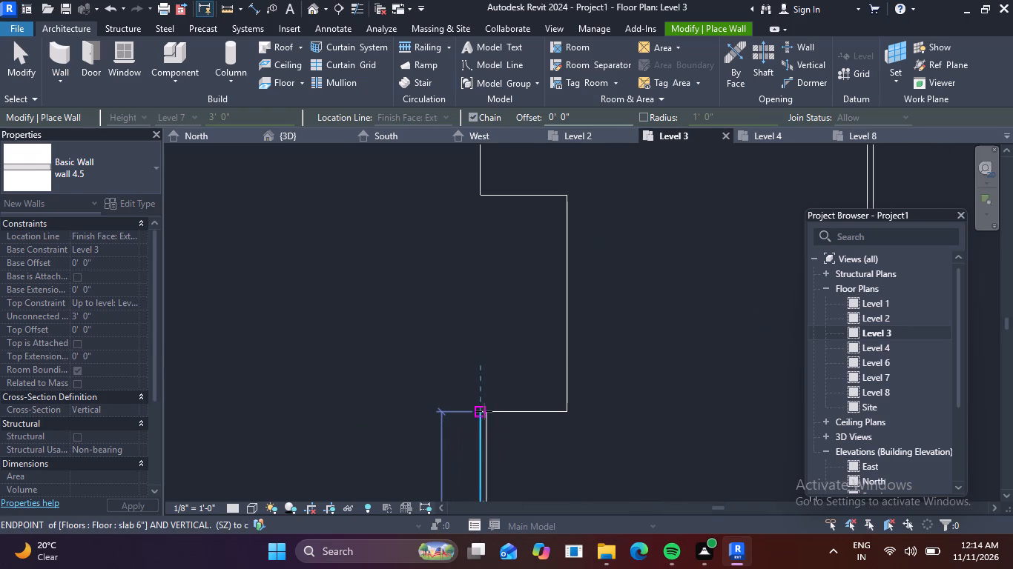
{"action": "left_click", "coordinate": [563, 412]}
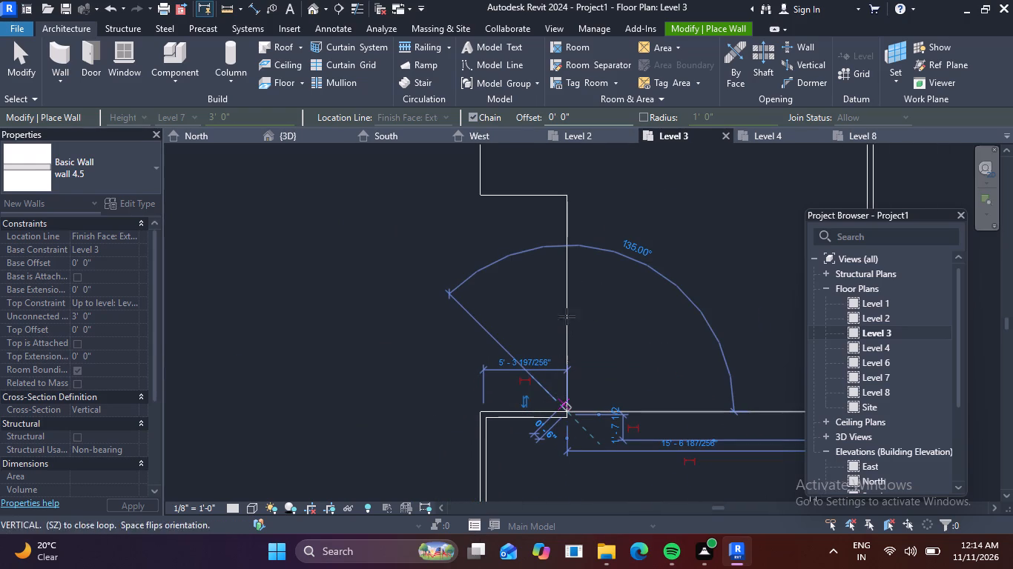
{"action": "left_click", "coordinate": [565, 193]}
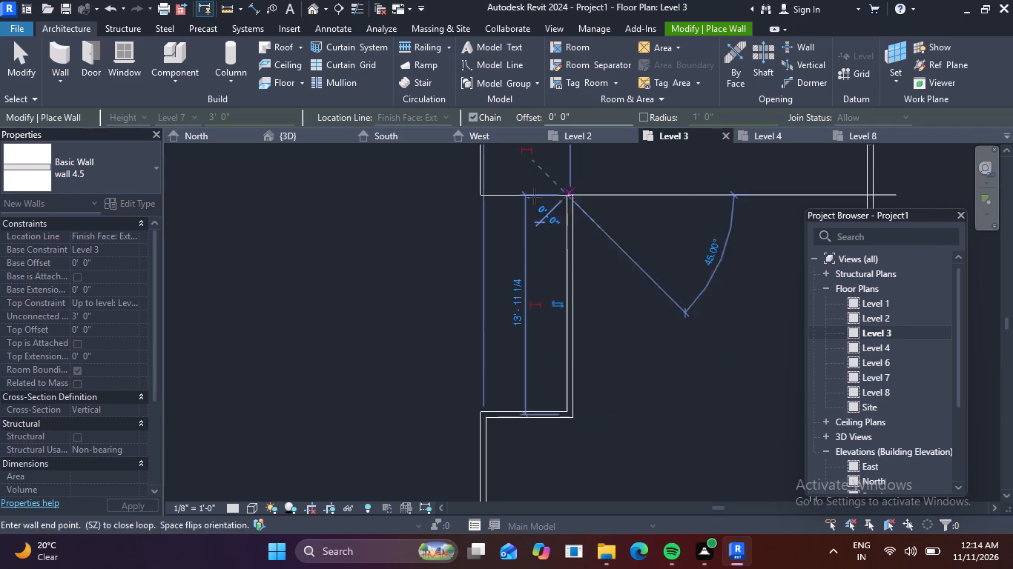
{"action": "left_click", "coordinate": [480, 193]}
{"action": "middle_click_drag", "start_coordinate": [494, 150], "coordinate": [453, 493]}
{"action": "left_click", "coordinate": [445, 424]}
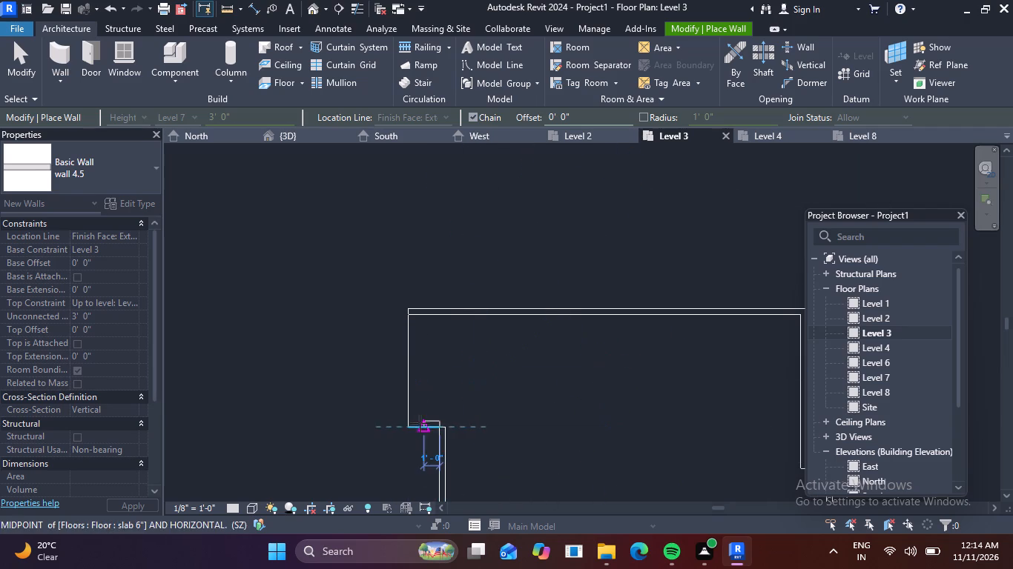
{"action": "left_click", "coordinate": [409, 427]}
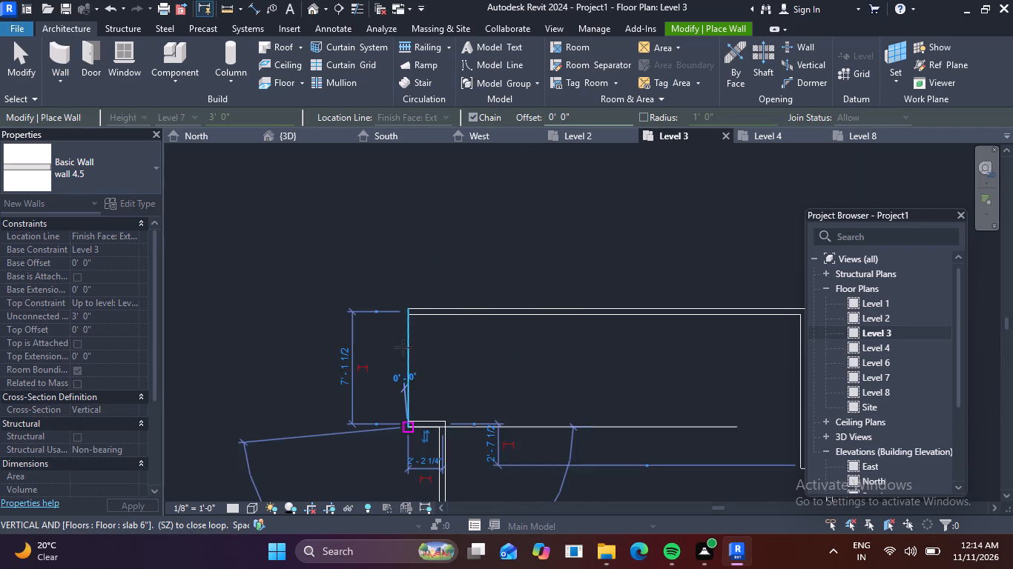
{"action": "left_click", "coordinate": [410, 312]}
{"action": "scroll", "coordinate": [491, 377], "scroll_direction": "down", "scroll_amount": 4}
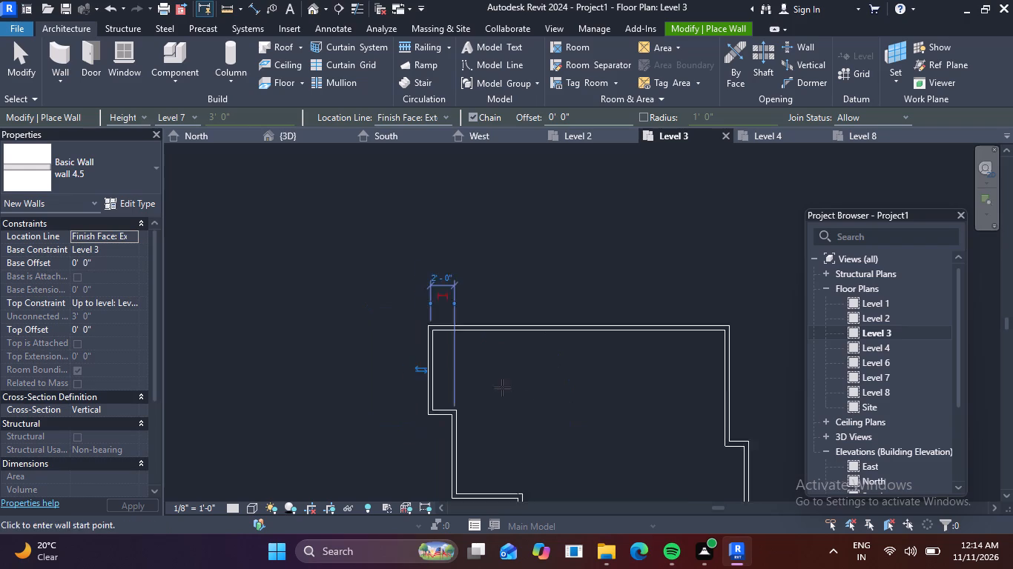
{"action": "scroll", "coordinate": [563, 410], "scroll_direction": "down", "scroll_amount": 2}
{"action": "middle_click_drag", "start_coordinate": [573, 431], "coordinate": [491, 344]}
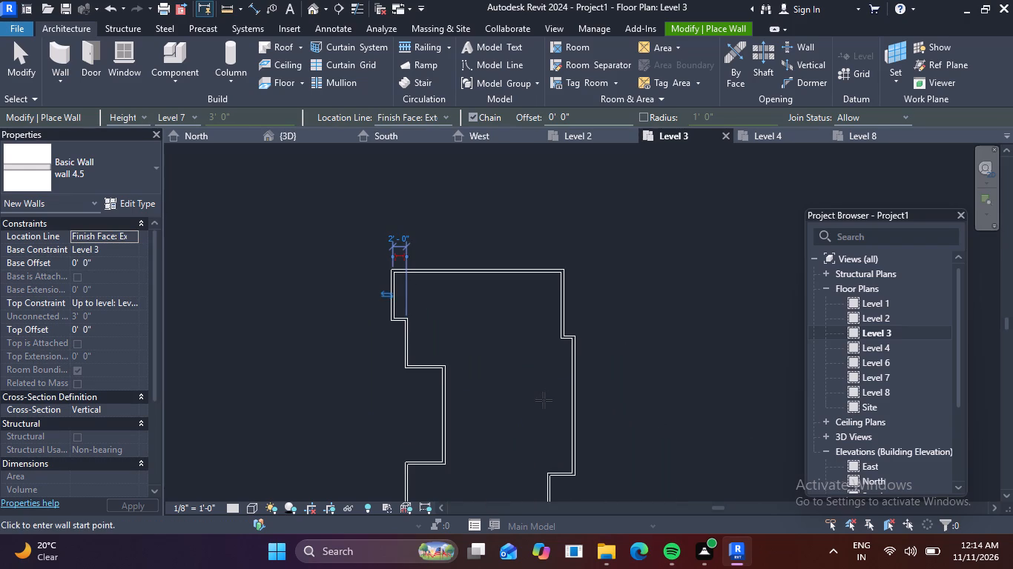
{"action": "key", "text": "Escape"}
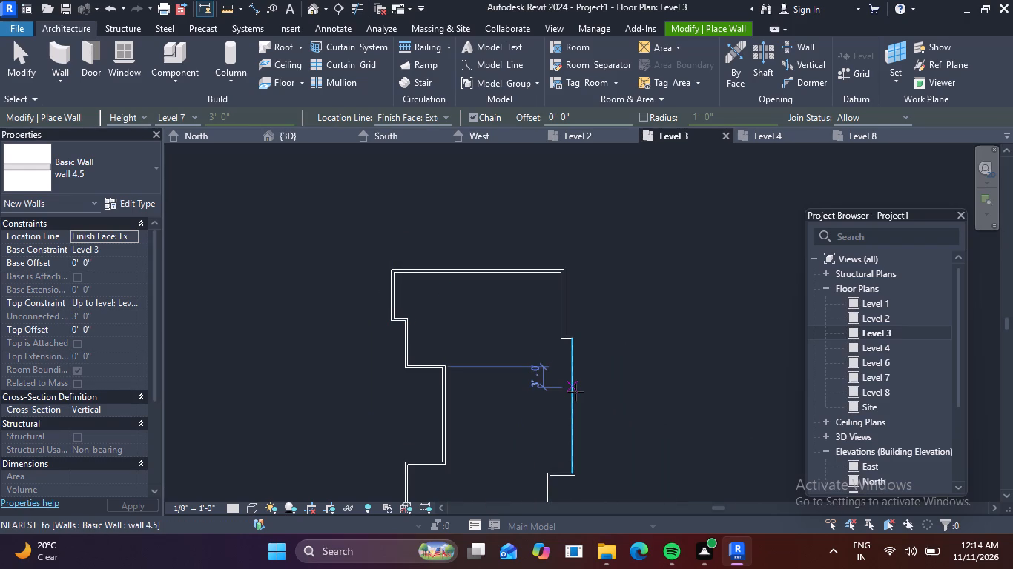
{"action": "key", "text": "Escape"}
{"action": "scroll", "coordinate": [541, 386], "scroll_direction": "down", "scroll_amount": 2}
{"action": "middle_click_drag", "start_coordinate": [544, 405], "coordinate": [518, 327]}
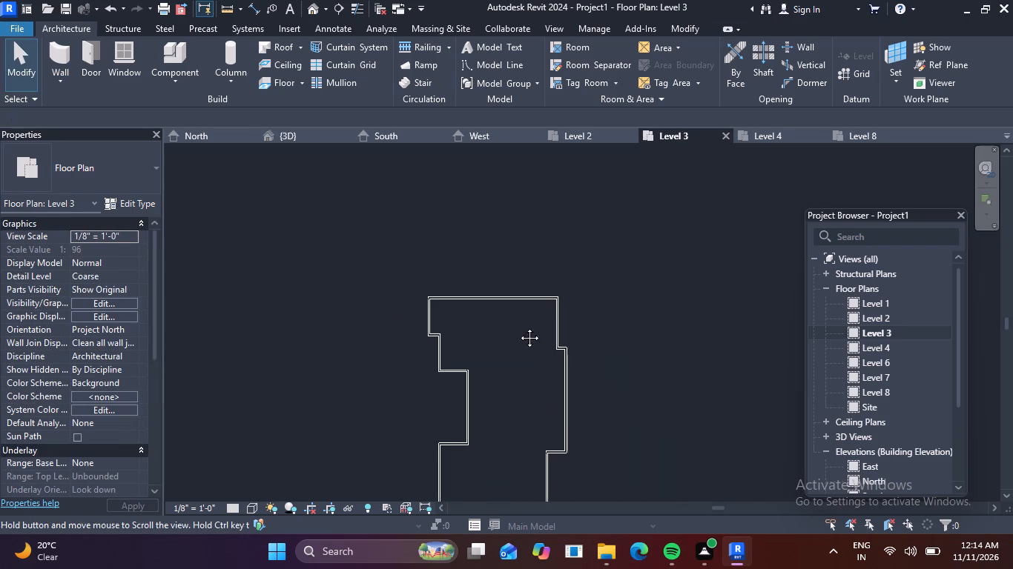
{"action": "middle_click_drag", "start_coordinate": [518, 327], "coordinate": [498, 250]}
{"action": "middle_click_drag", "start_coordinate": [470, 249], "coordinate": [500, 336]}
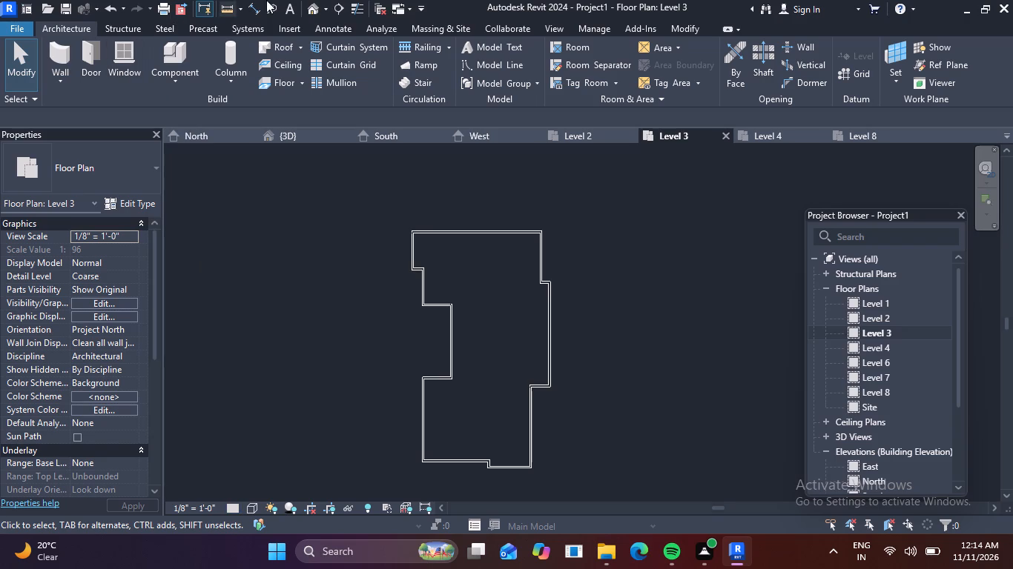
Open the default 3D view and inspect the new parapet walls around the upper roof slab and the overall house model.
{"action": "left_click", "coordinate": [313, 6]}
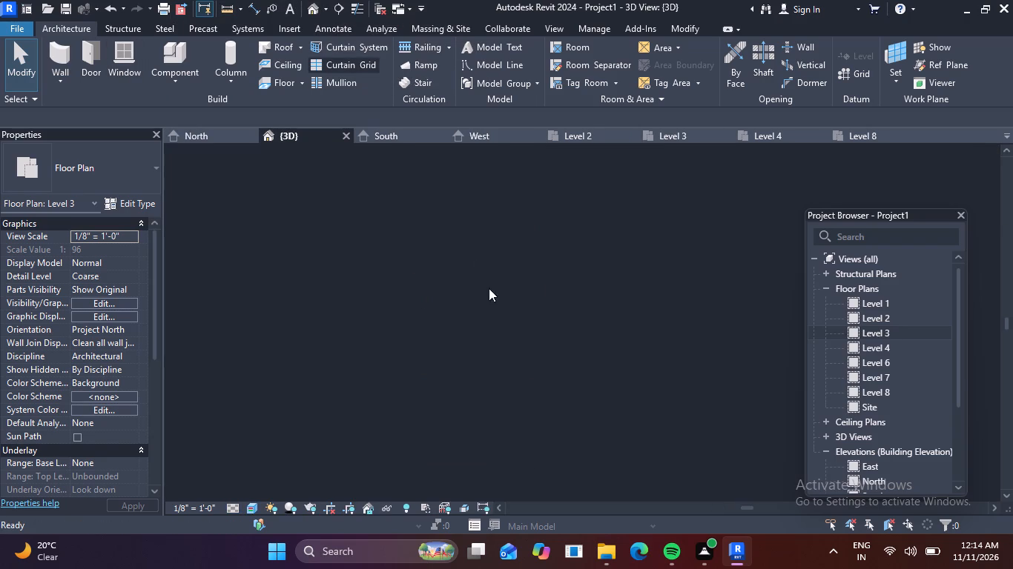
{"action": "scroll", "coordinate": [394, 229], "scroll_direction": "up", "scroll_amount": 4}
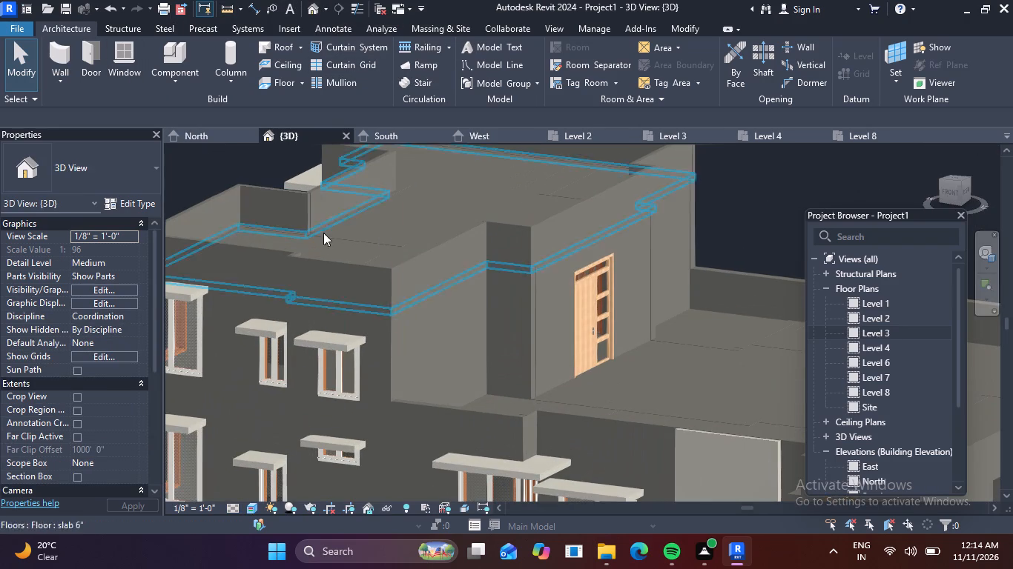
{"action": "scroll", "coordinate": [510, 258], "scroll_direction": "down", "scroll_amount": 4}
{"action": "middle_click_drag", "start_coordinate": [582, 307], "coordinate": [484, 304]}
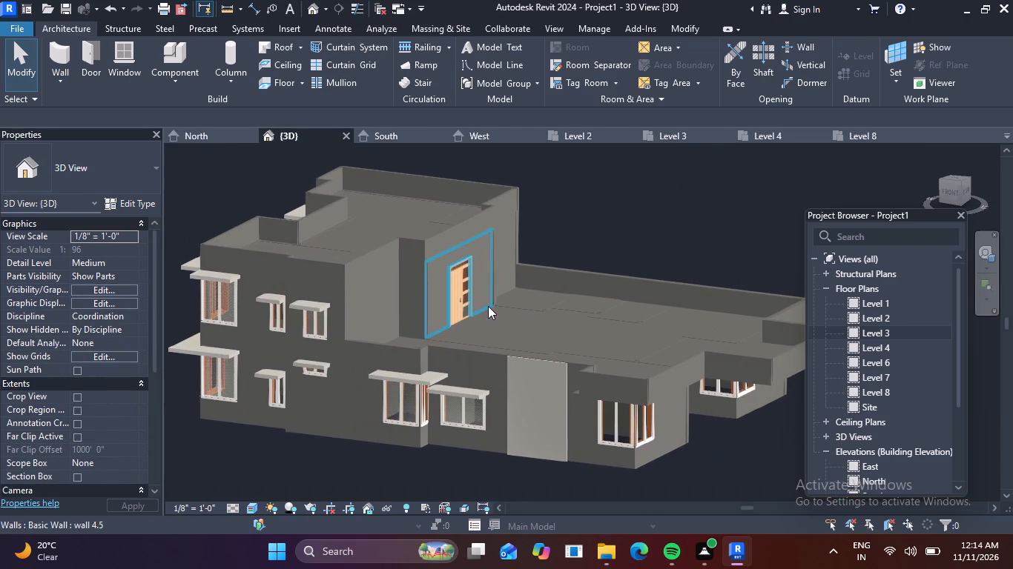
{"action": "scroll", "coordinate": [498, 313], "scroll_direction": "down", "scroll_amount": 3}
{"action": "scroll", "coordinate": [670, 336], "scroll_direction": "up", "scroll_amount": 3}
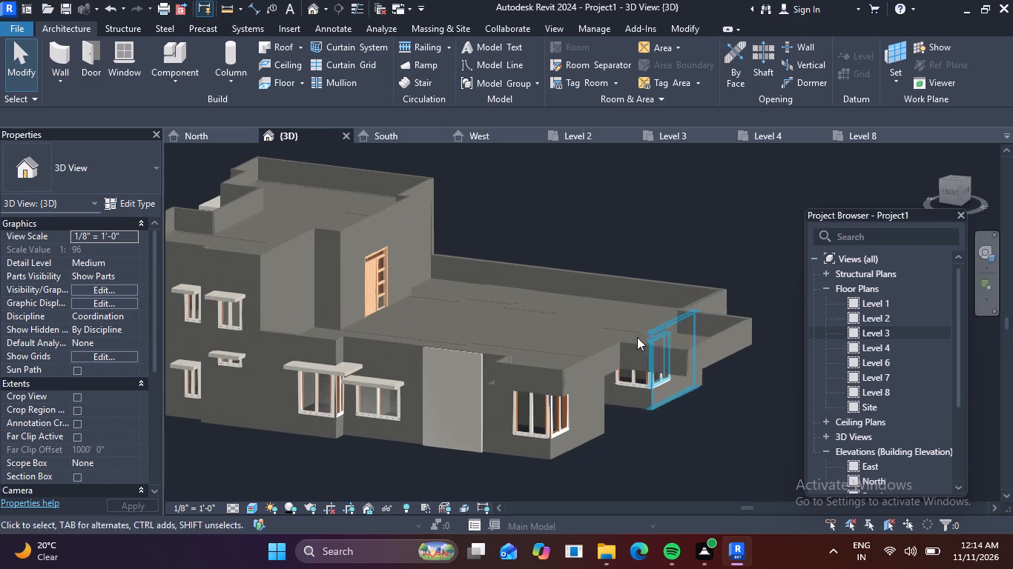
{"action": "scroll", "coordinate": [513, 336], "scroll_direction": "down", "scroll_amount": 2}
{"action": "middle_click_drag", "start_coordinate": [517, 336], "coordinate": [585, 326]}
{"action": "scroll", "coordinate": [374, 266], "scroll_direction": "up", "scroll_amount": 4}
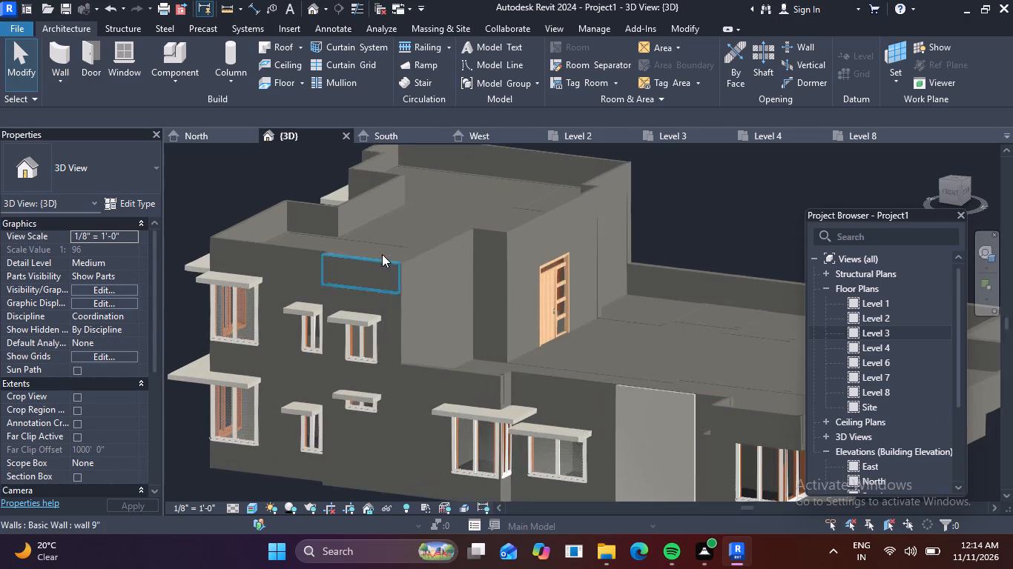
{"action": "scroll", "coordinate": [382, 254], "scroll_direction": "up", "scroll_amount": 1}
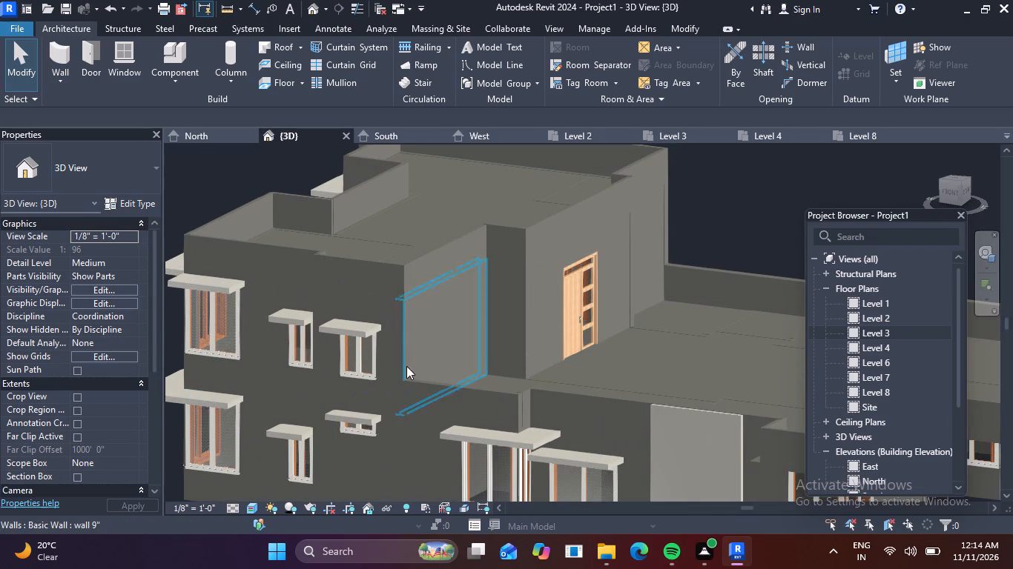
{"action": "scroll", "coordinate": [532, 373], "scroll_direction": "down", "scroll_amount": 3}
{"action": "middle_click_drag", "start_coordinate": [687, 360], "coordinate": [564, 295]}
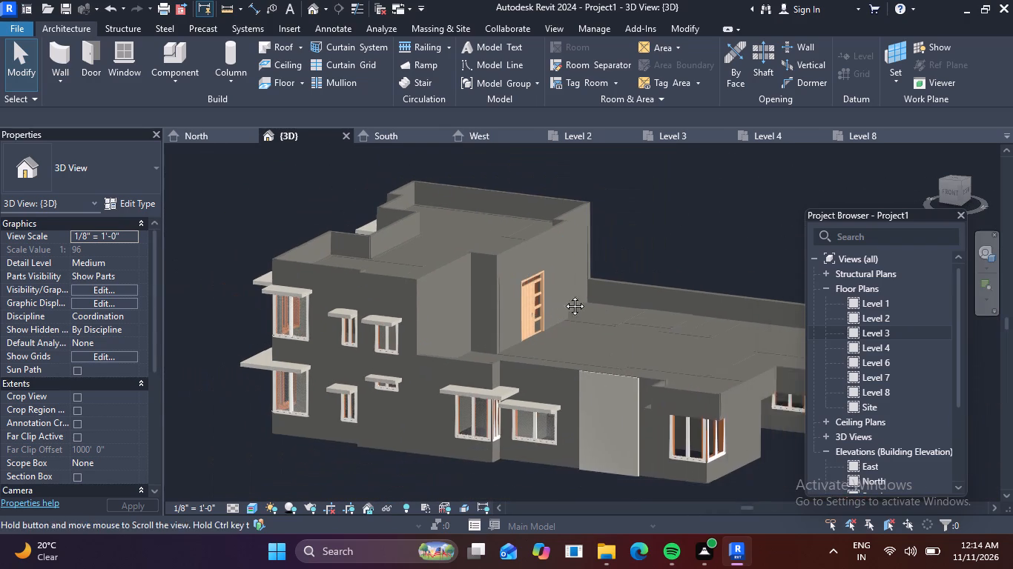
{"action": "middle_click_drag", "start_coordinate": [564, 295], "coordinate": [546, 287]}
{"action": "scroll", "coordinate": [547, 288], "scroll_direction": "down", "scroll_amount": 2}
{"action": "middle_click_drag", "start_coordinate": [547, 288], "coordinate": [570, 310]}
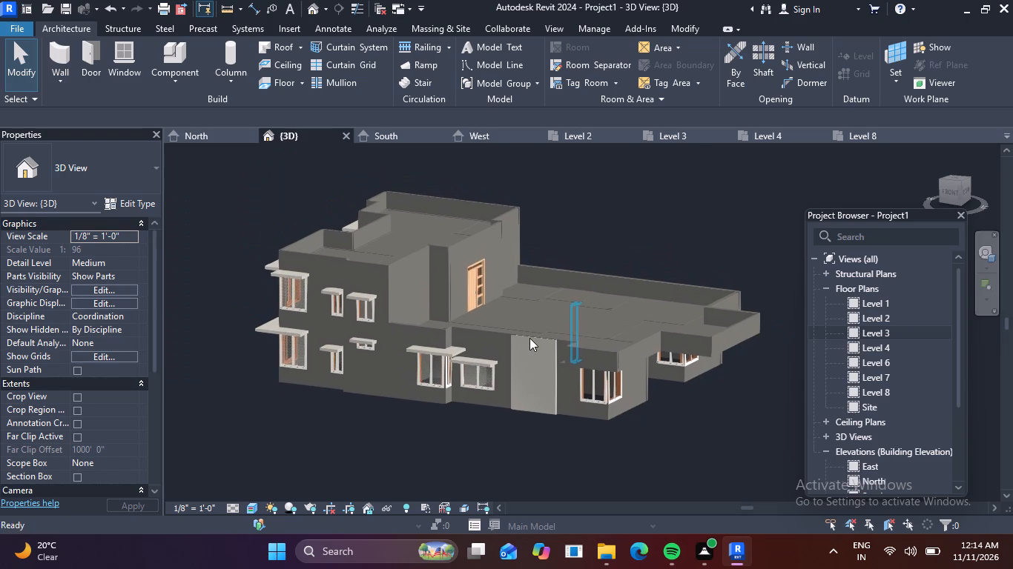
{"action": "middle_click_drag", "start_coordinate": [556, 293], "coordinate": [558, 310]}
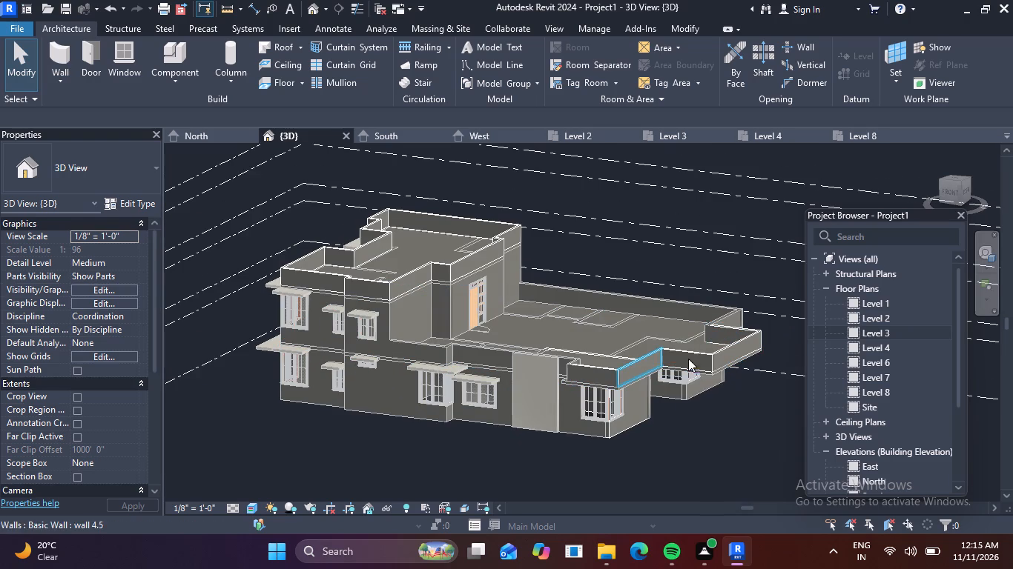
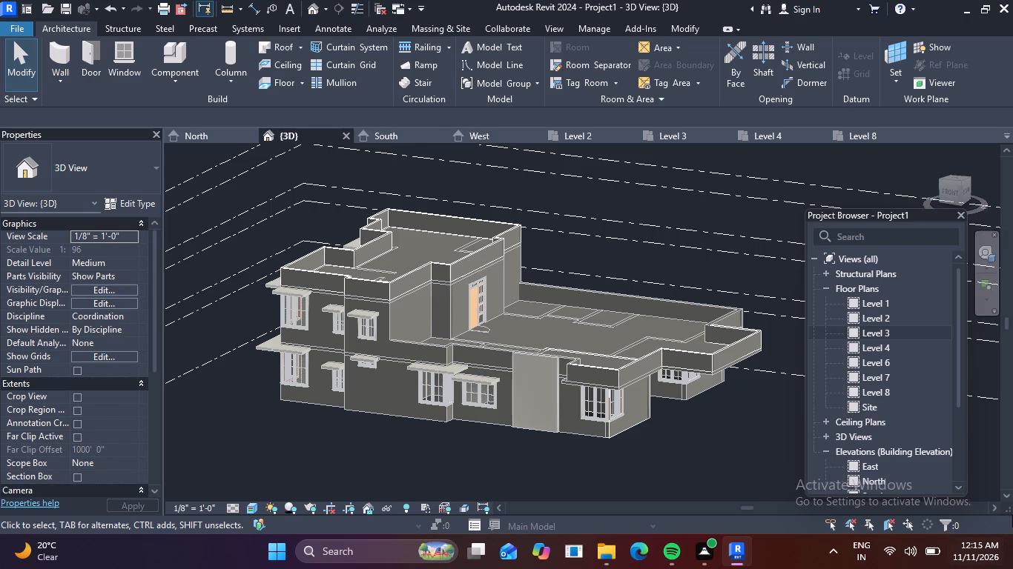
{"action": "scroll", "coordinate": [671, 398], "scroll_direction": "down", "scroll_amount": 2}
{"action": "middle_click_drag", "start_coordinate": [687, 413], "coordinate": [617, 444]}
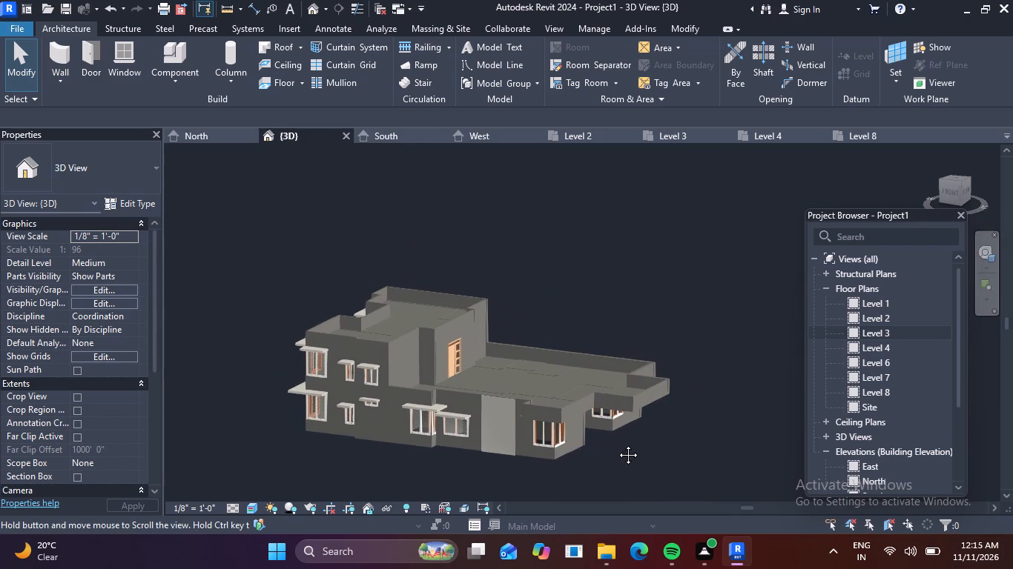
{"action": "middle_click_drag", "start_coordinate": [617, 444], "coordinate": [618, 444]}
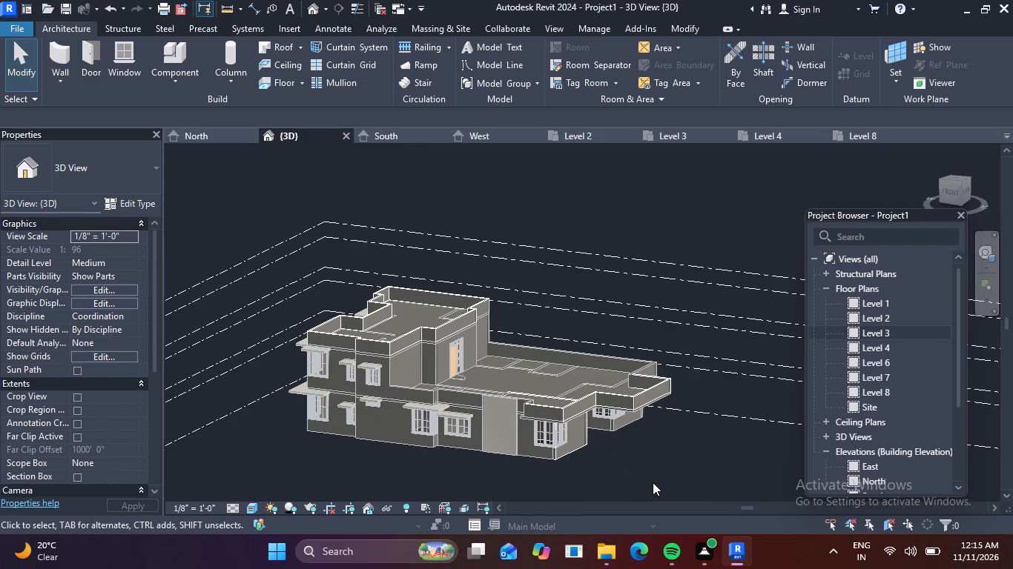